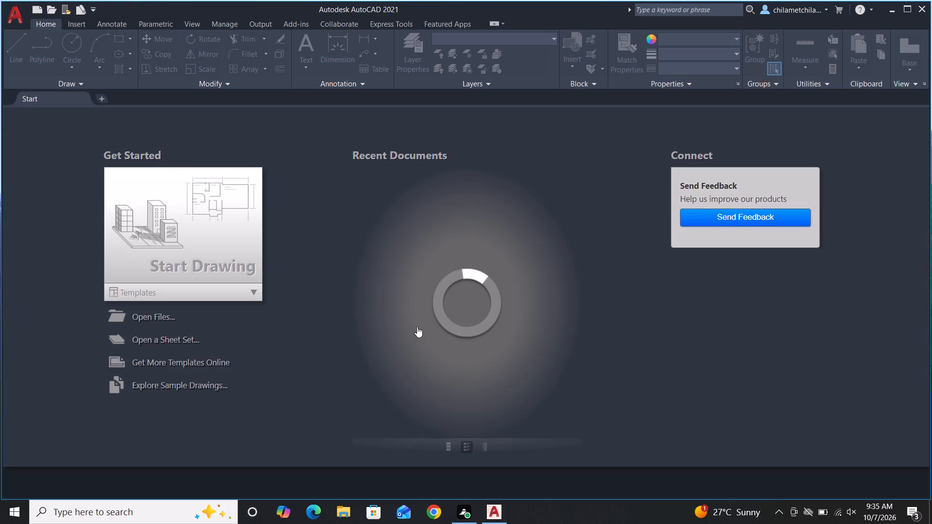
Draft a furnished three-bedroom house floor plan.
Start a new blank drawing from the start page.
left_click(162, 229)
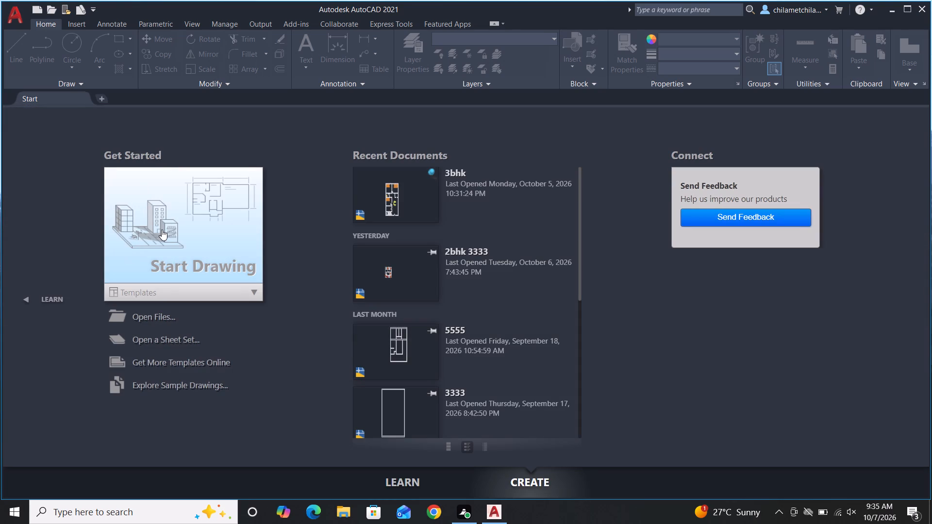
left_click(183, 243)
left_click(210, 253)
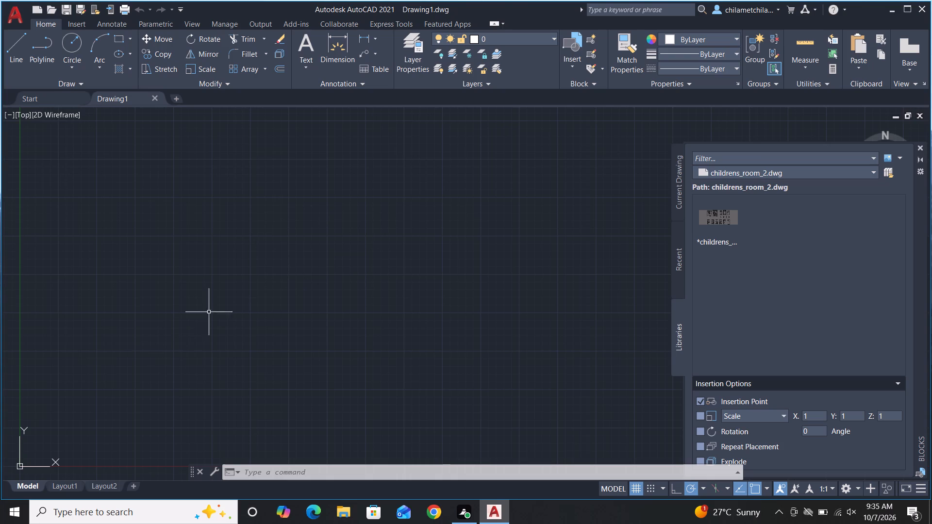
Configure the drawing units with Engineering length type and 0'-0" precision.
scroll(268, 278, "down", 2)
scroll(297, 239, "up", 2)
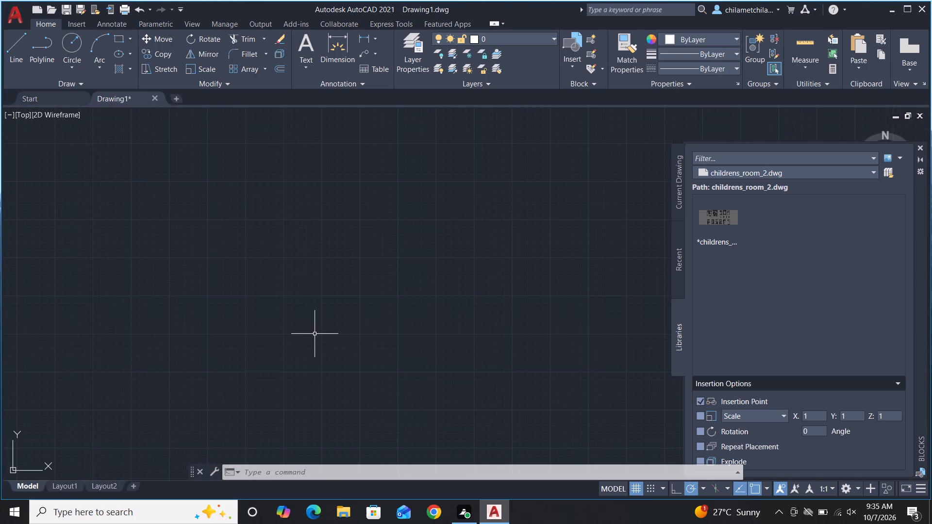
key("u")
key("n")
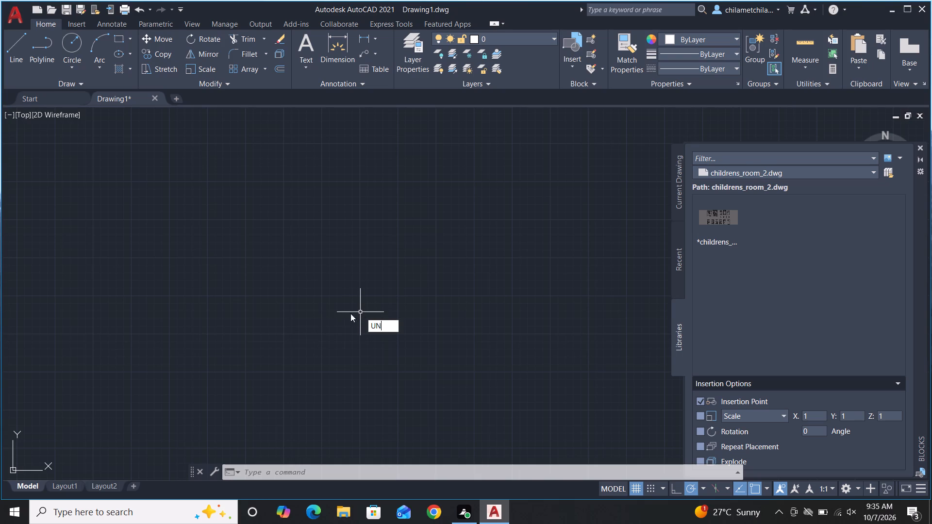
left_click(410, 338)
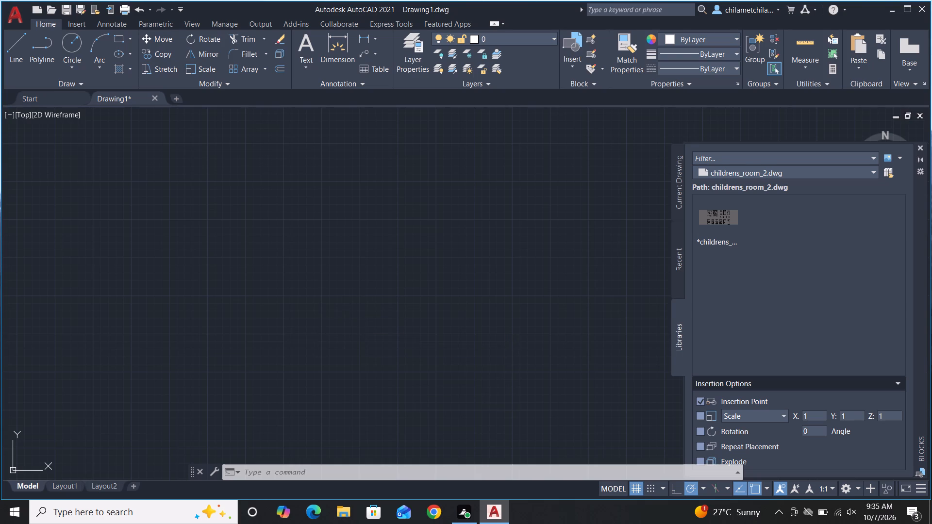
left_click(451, 168)
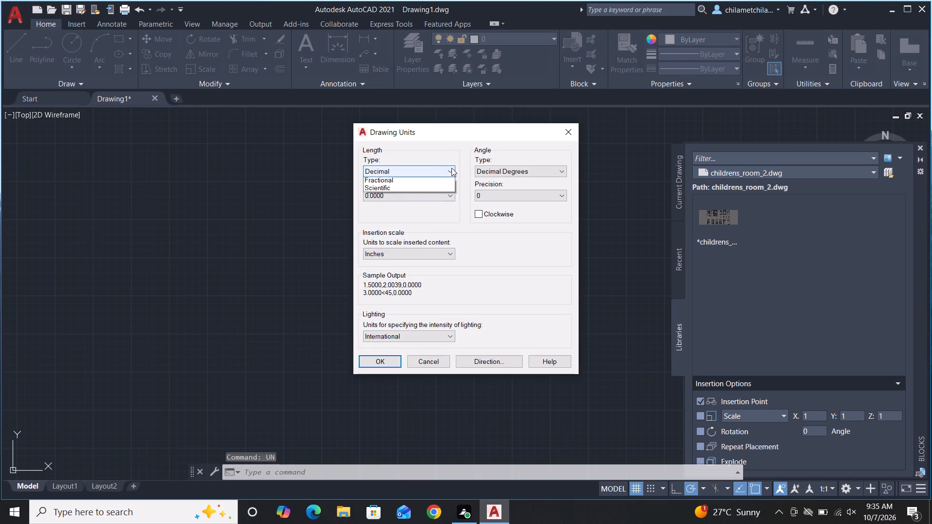
left_click(430, 197)
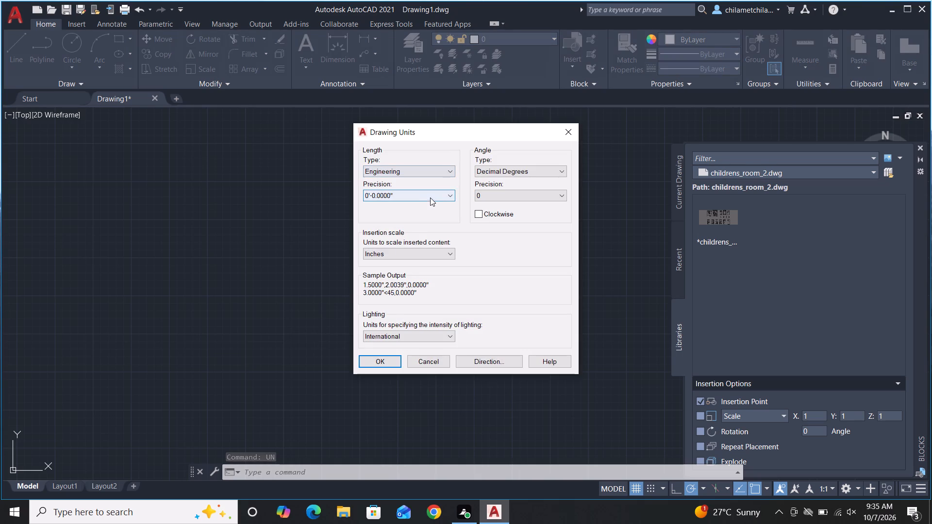
left_click(451, 194)
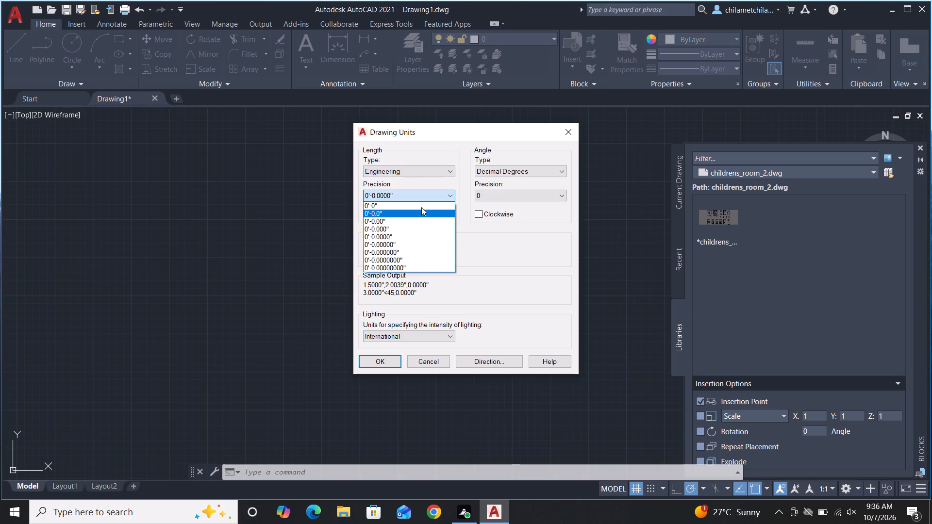
left_click(421, 204)
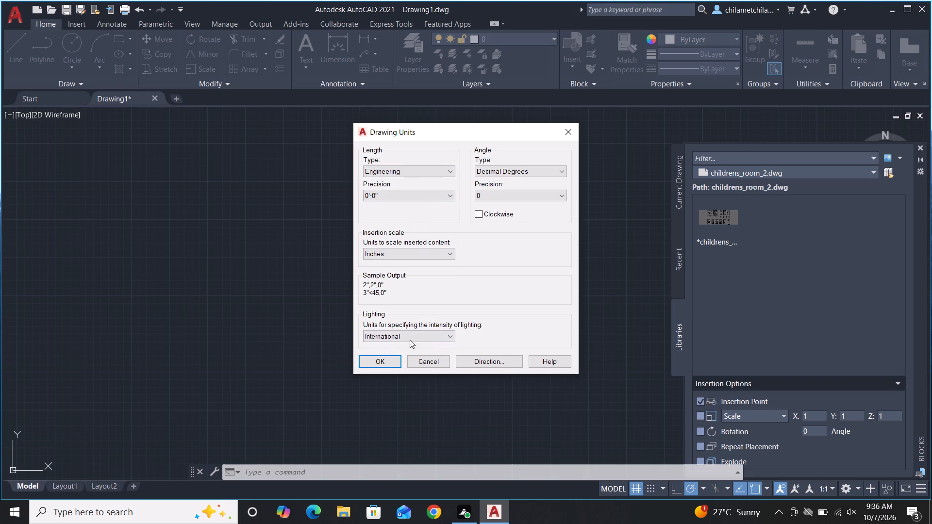
left_click(392, 359)
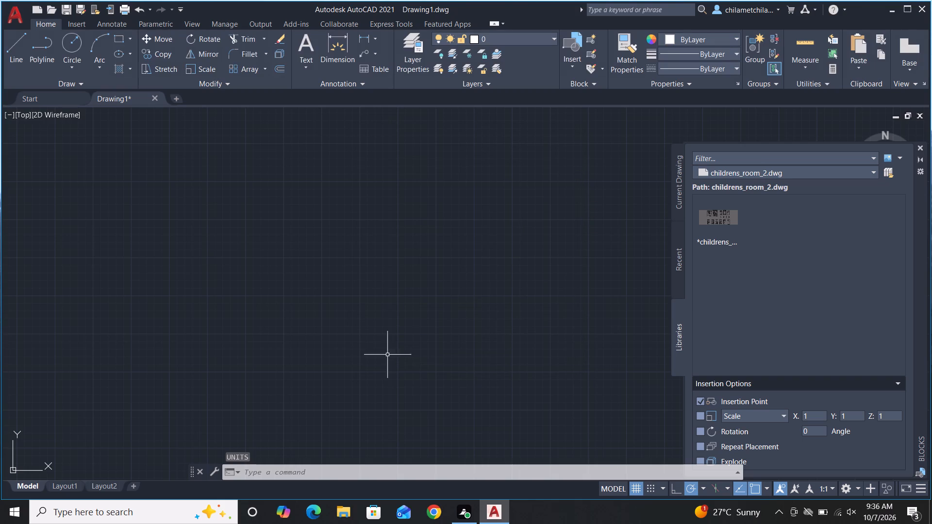
Turn on log file recording with the LOGFILEON command.
left_click(288, 470)
type("LO")
key("g")
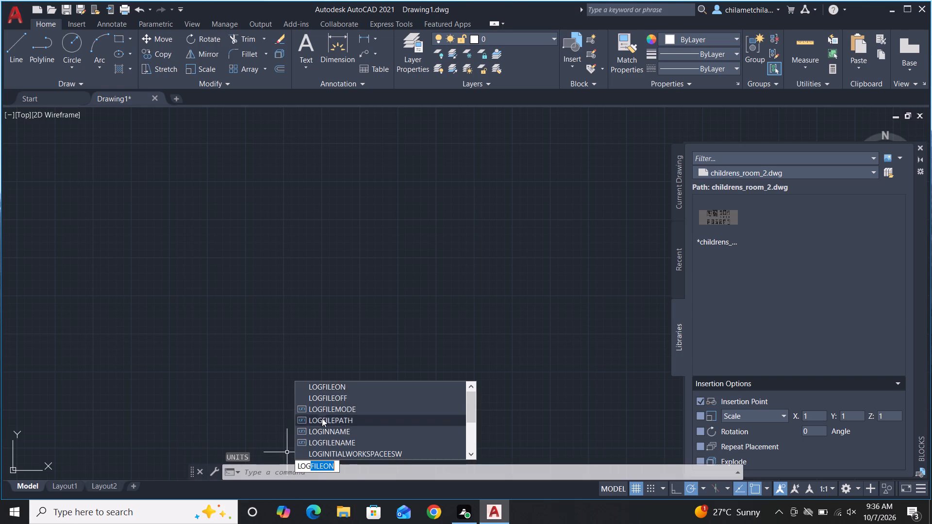
left_click(347, 386)
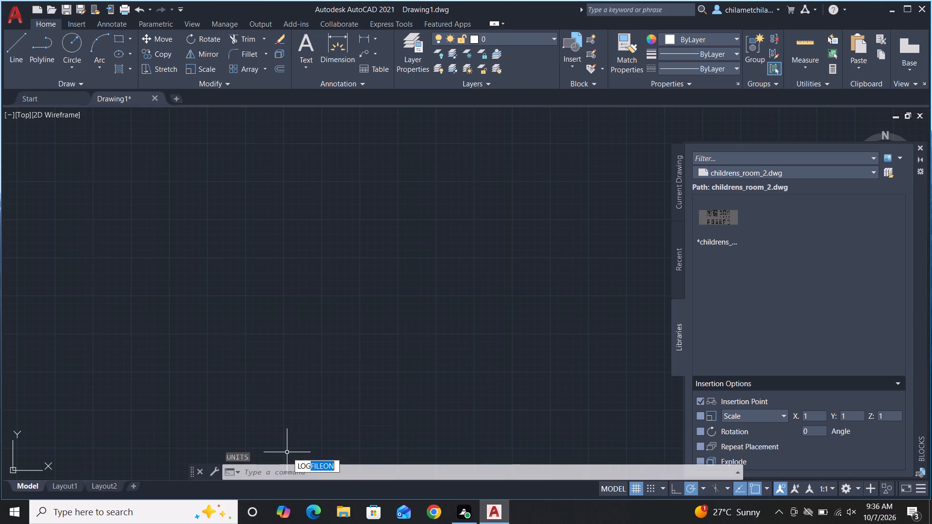
Reopen the drawing units settings to check the length type and precision.
type("UNT")
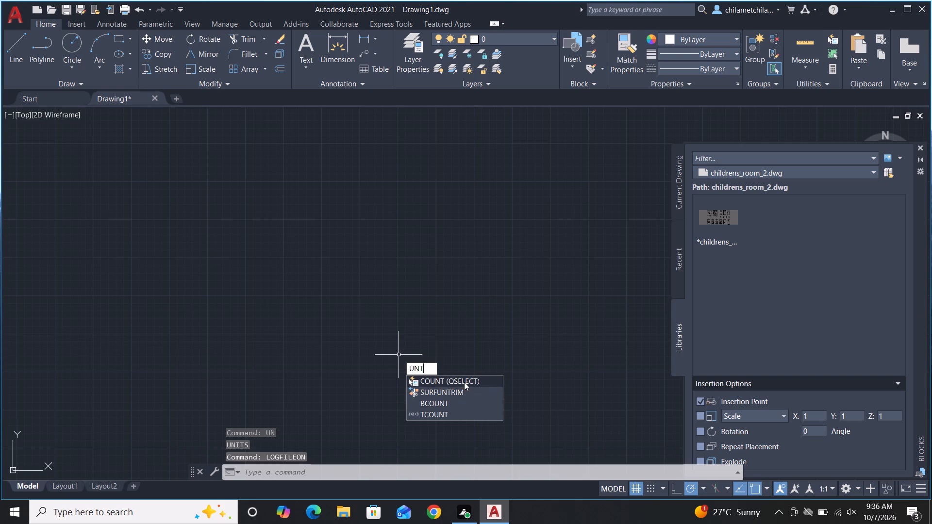
key("BackSpace")
key("i")
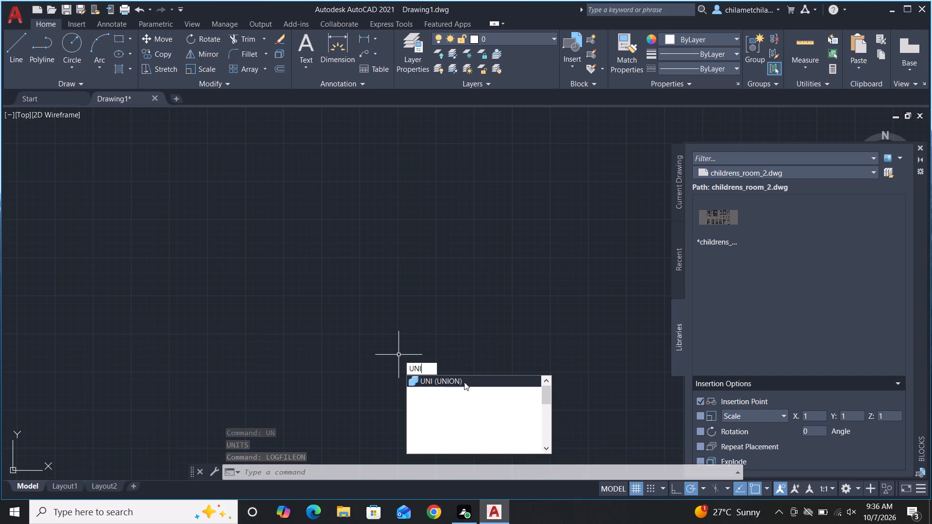
left_click(462, 389)
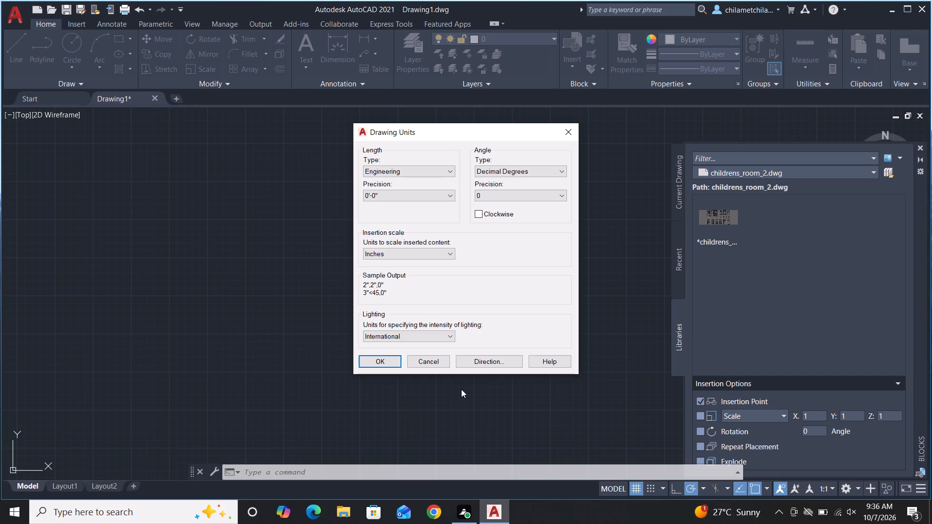
left_click(383, 364)
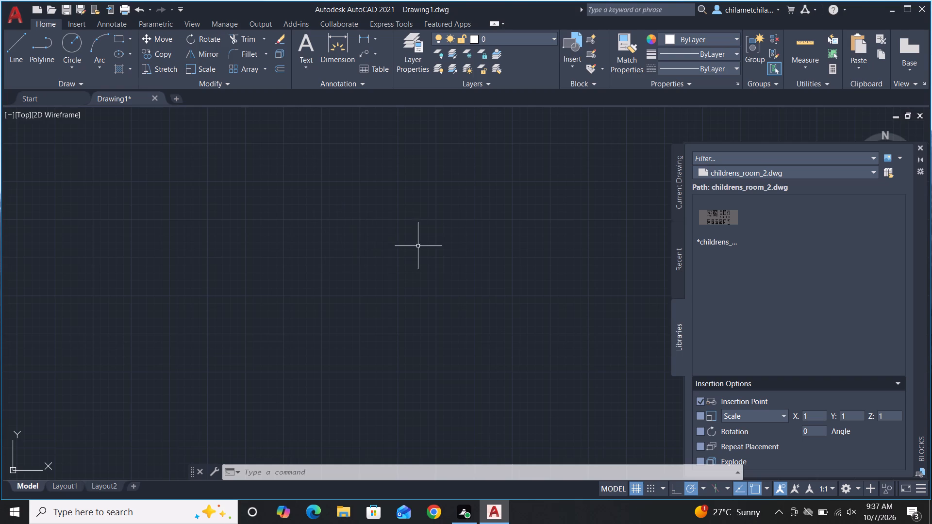
Draw a horizontal line 25' long across the upper part of the drawing area.
key("l")
key("space")
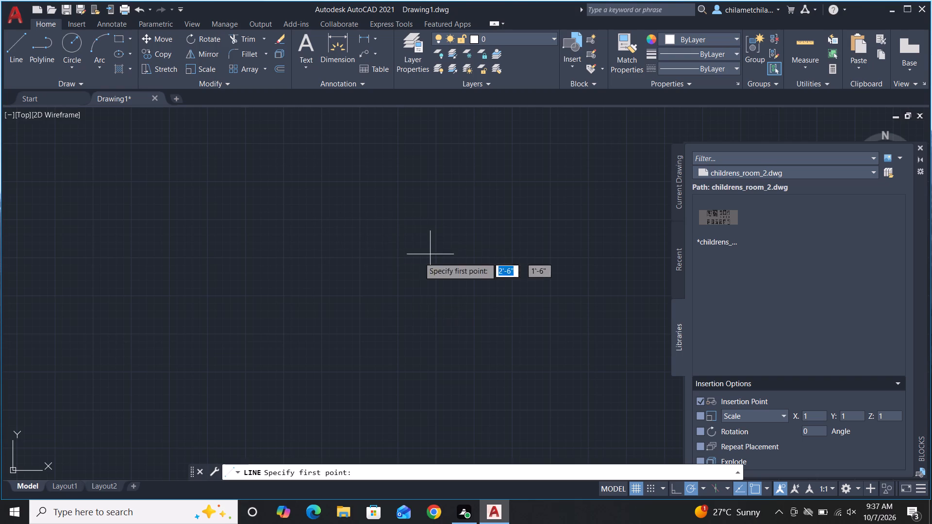
left_click(284, 170)
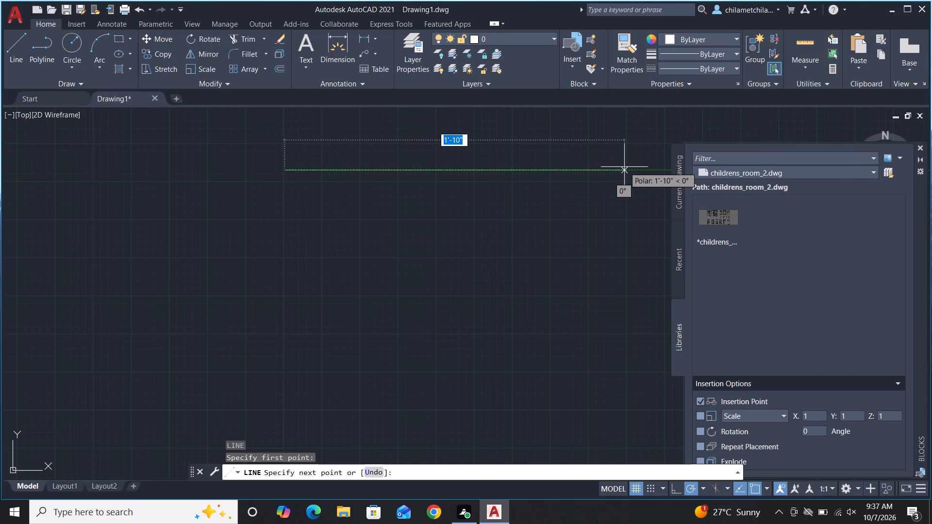
key("2")
type("5'")
key("Return")
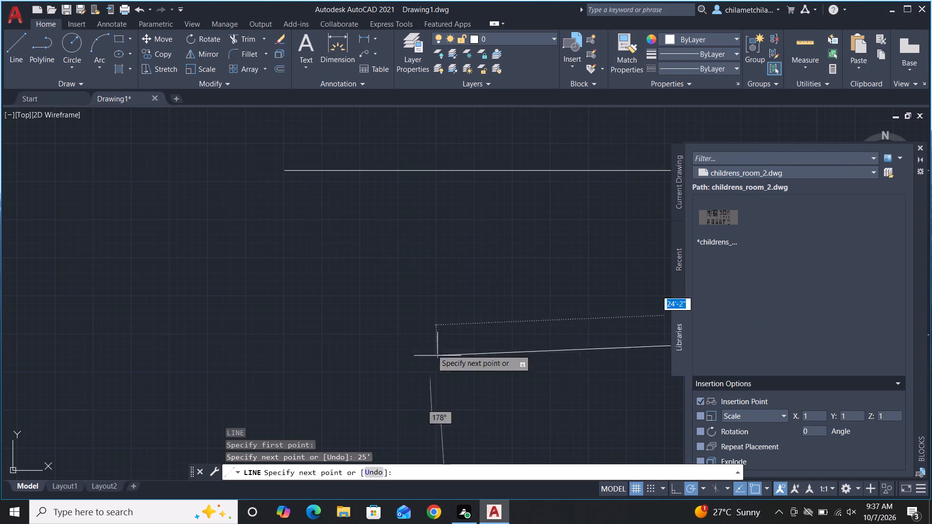
key("Escape")
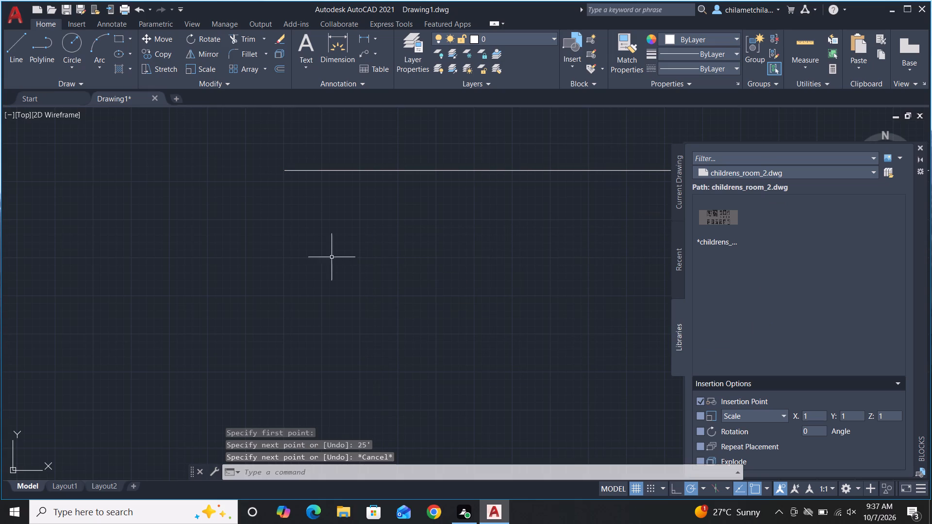
Move the UCS origin away from the 25' line to a point below and to its left.
scroll(214, 240, "down", 3)
scroll(214, 198, "down", 2)
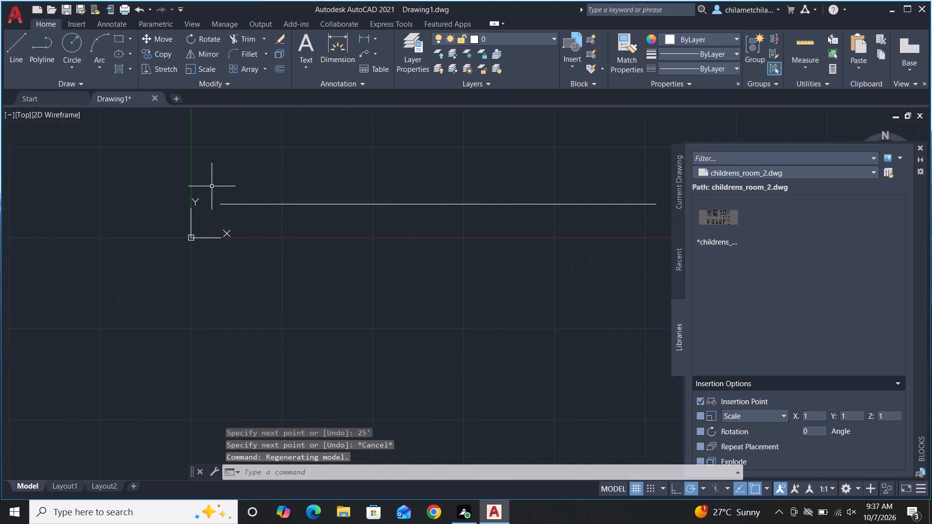
scroll(254, 196, "down", 1)
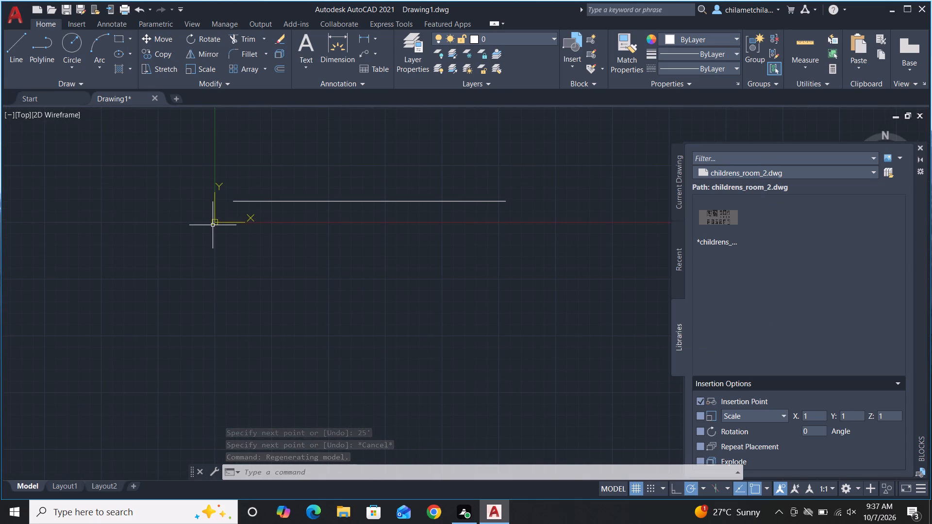
left_click(216, 224)
left_click_drag(215, 222, 3, 464)
left_click_drag(3, 465, 11, 467)
left_click(11, 467)
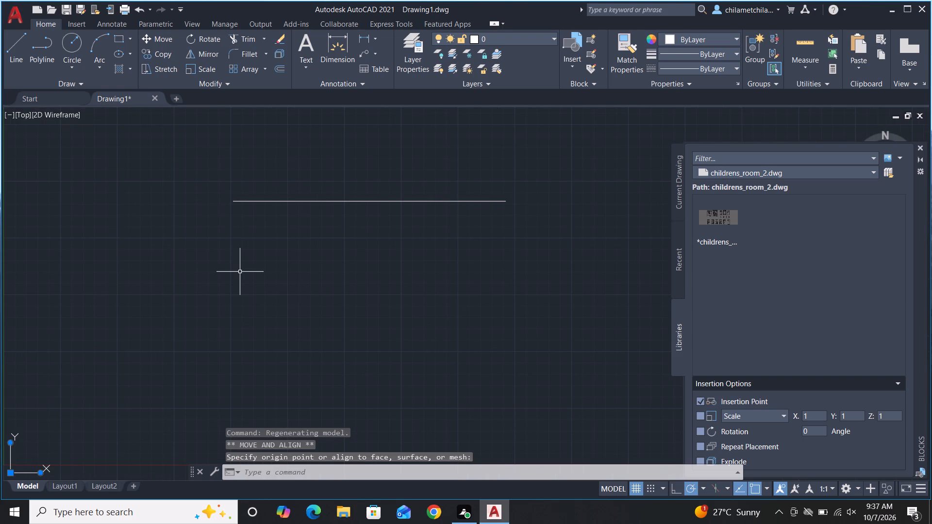
Draw a vertical line downward from the right endpoint of the 25' horizontal line.
key("l")
key("space")
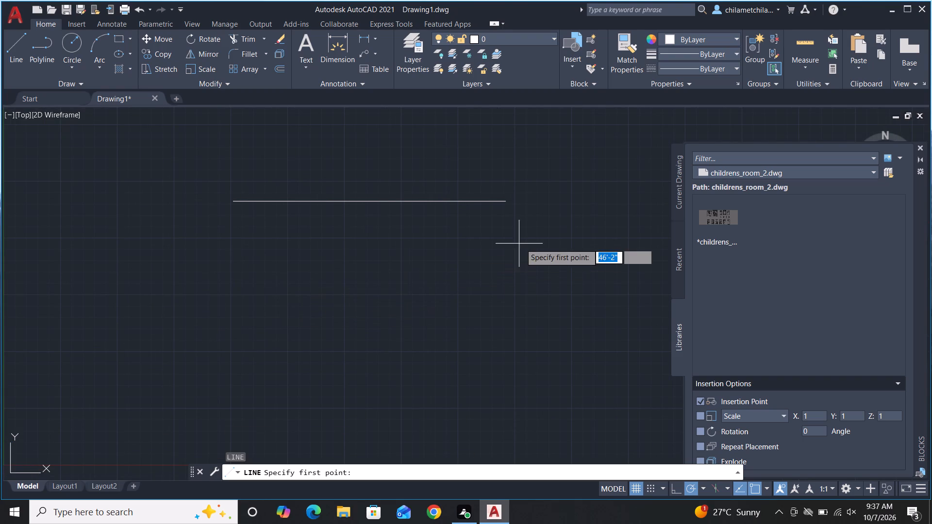
left_click(508, 204)
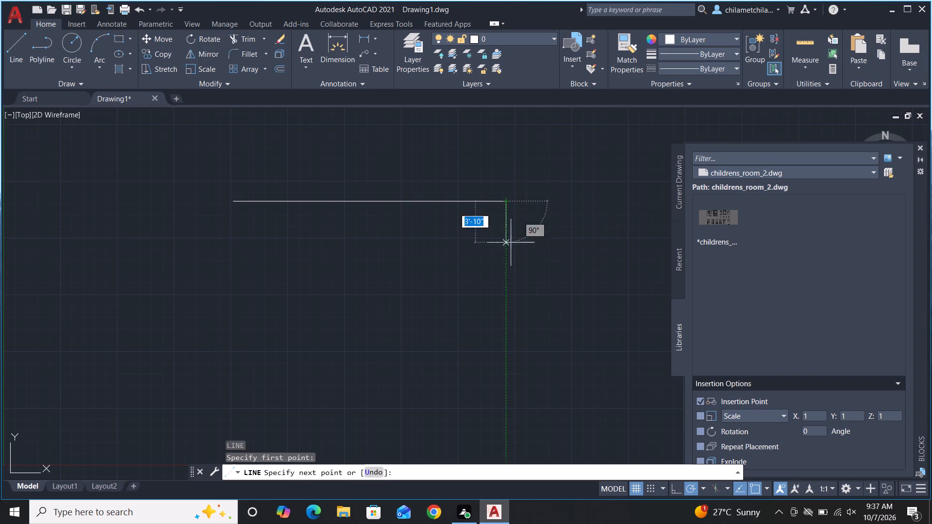
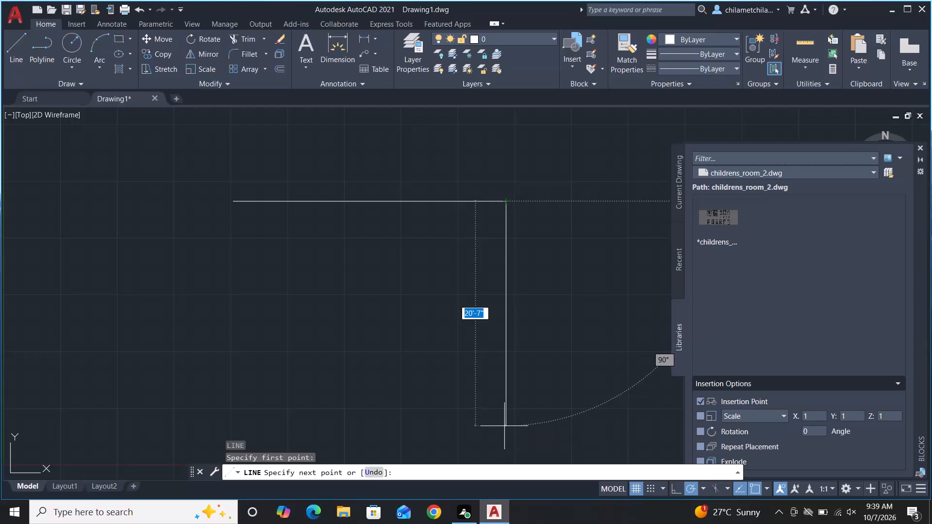
Draw a vertical line about 13'-8" long downward from the left endpoint of the 25' horizontal line.
key("Escape")
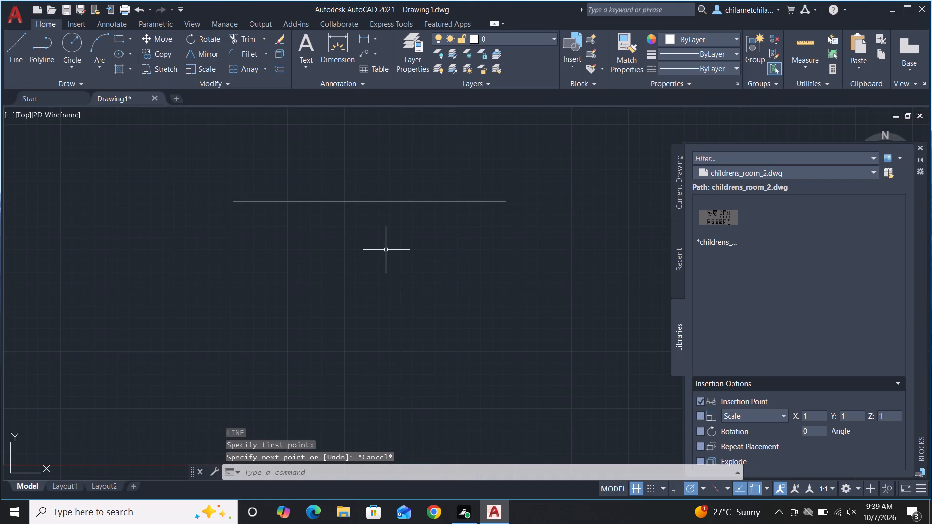
scroll(389, 235, "down", 1)
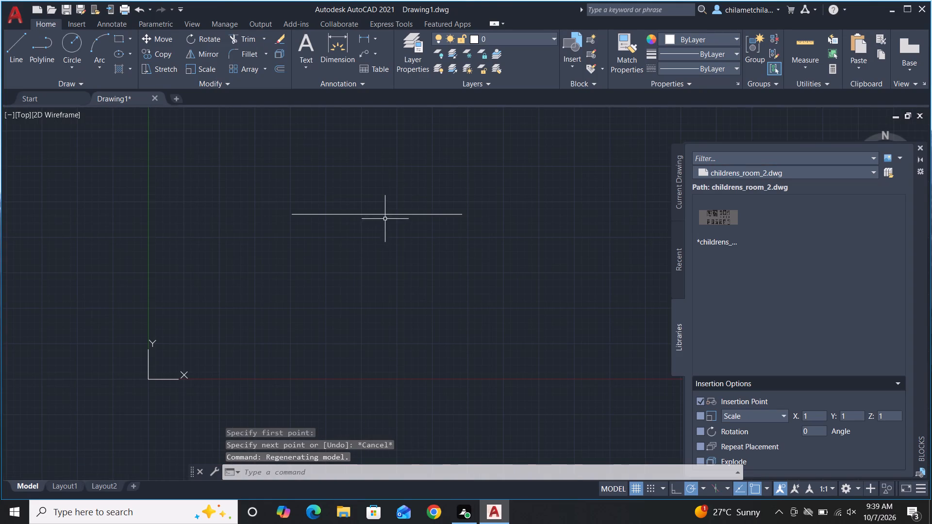
key("l")
key("space")
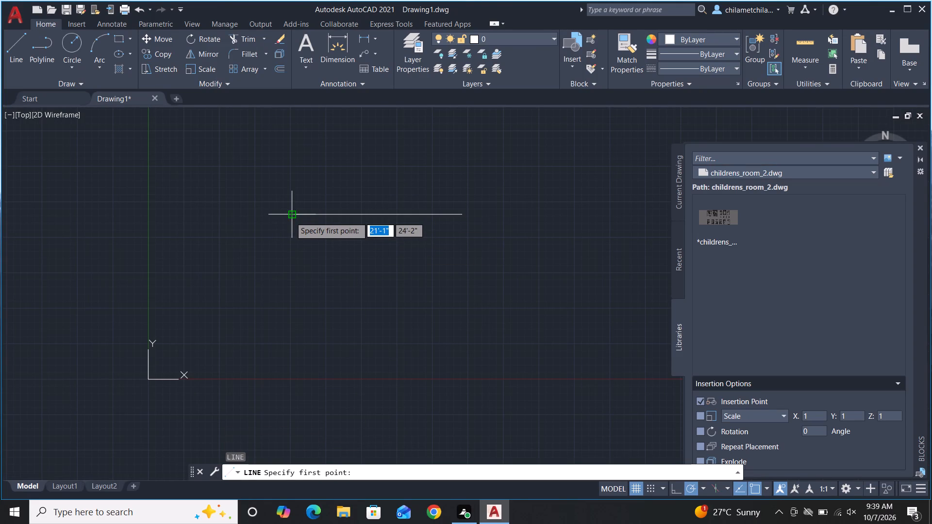
left_click(290, 217)
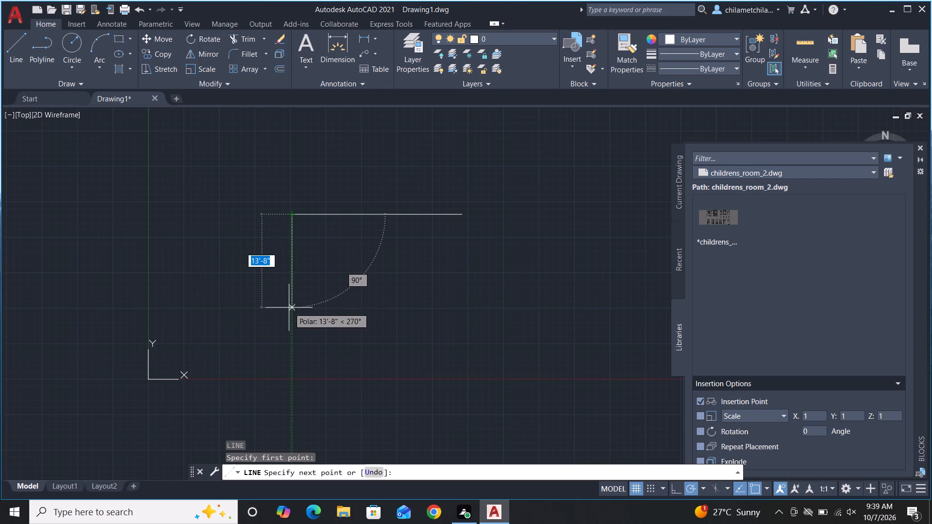
left_click(289, 308)
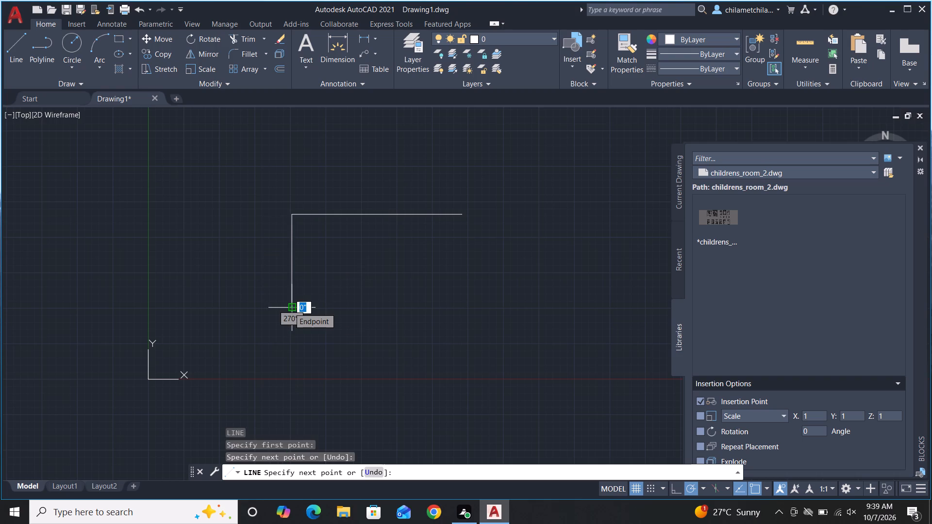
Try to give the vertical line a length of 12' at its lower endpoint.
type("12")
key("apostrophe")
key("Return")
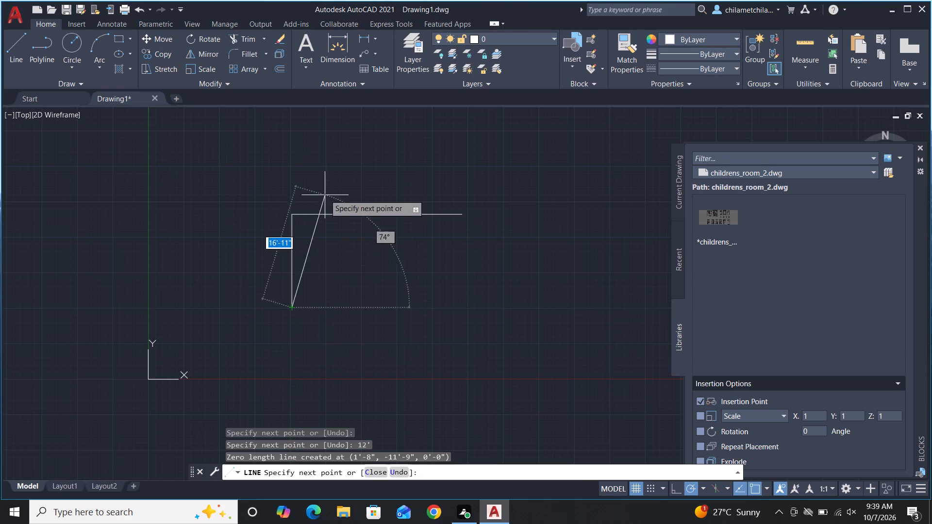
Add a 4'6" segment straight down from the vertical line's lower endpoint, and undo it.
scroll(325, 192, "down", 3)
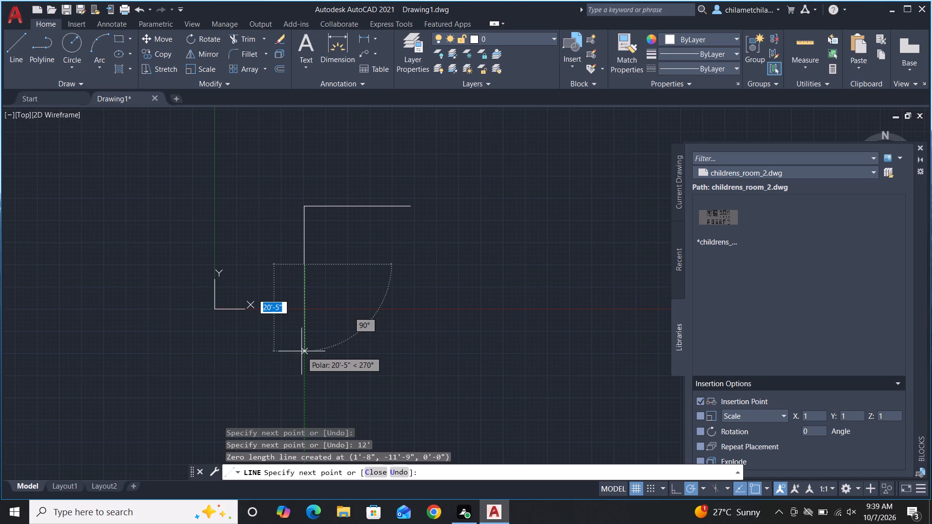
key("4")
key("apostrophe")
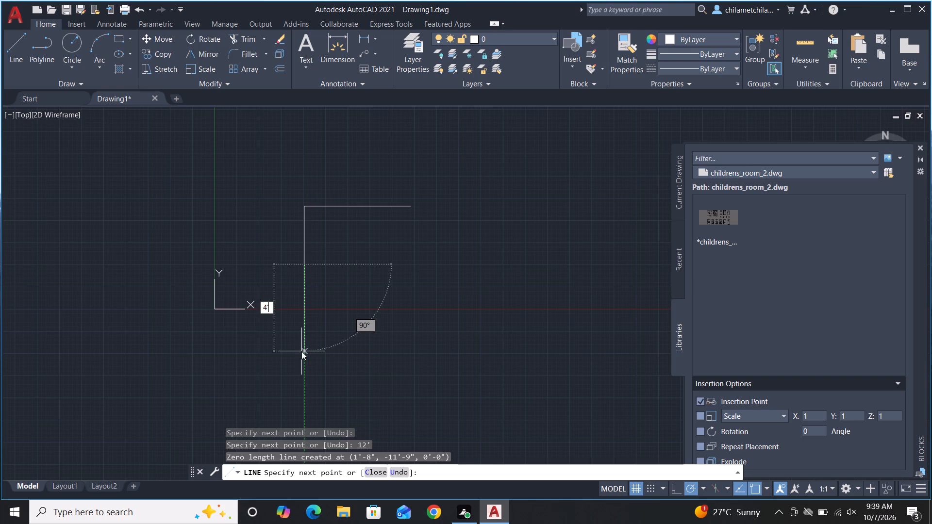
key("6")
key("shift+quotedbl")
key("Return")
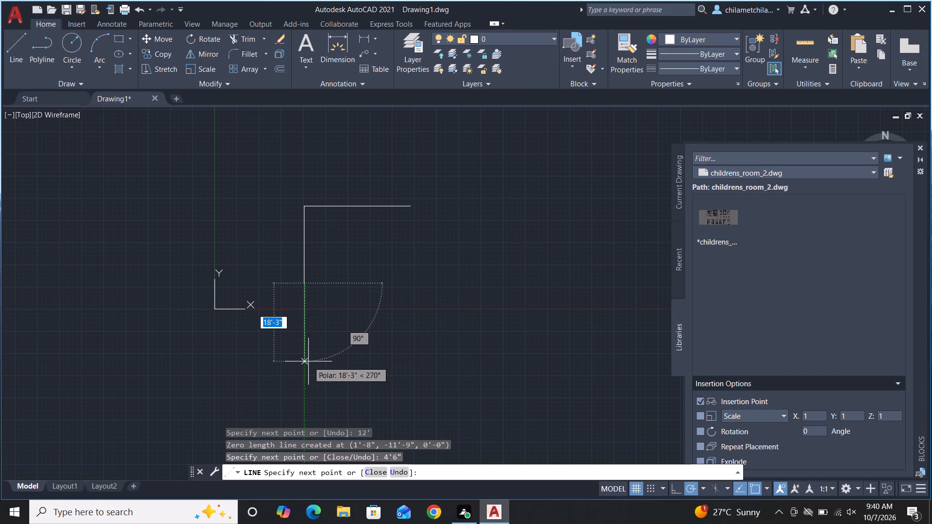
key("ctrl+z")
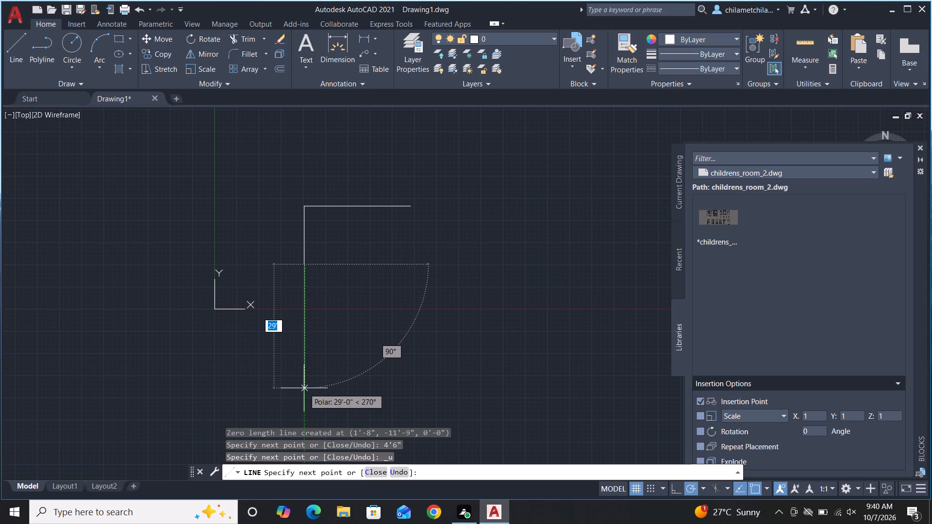
Extend the left vertical line downward with consecutive segments of 4'6", 11' and 7'.
type("4'")
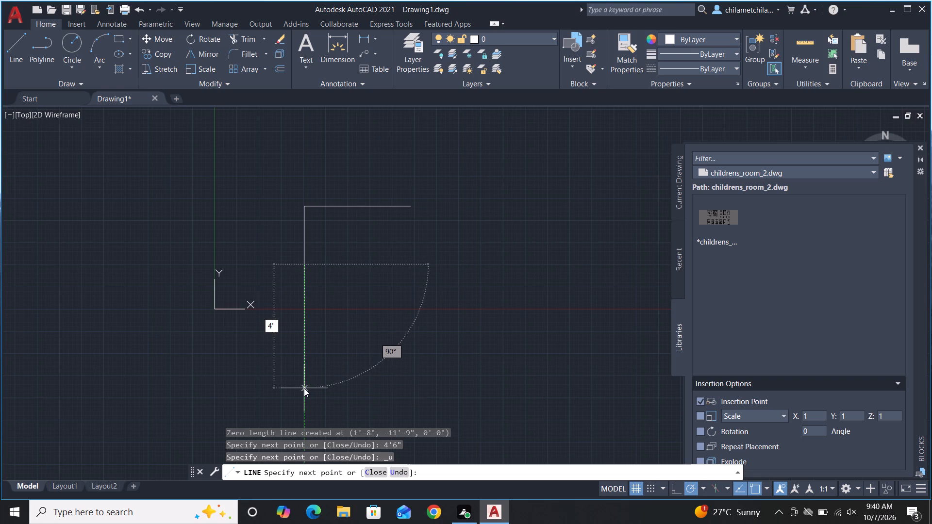
key("6")
key("shift+quotedbl")
key("Return")
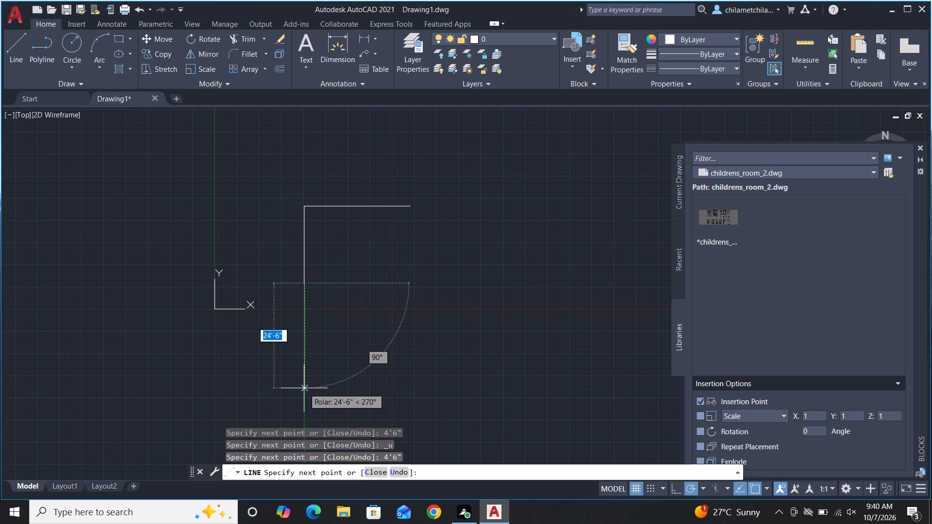
type("11'")
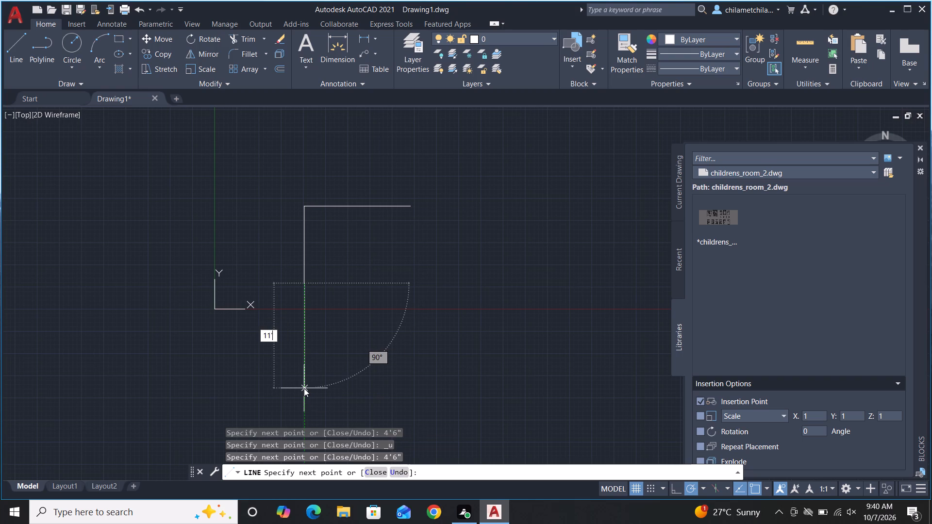
key("Return")
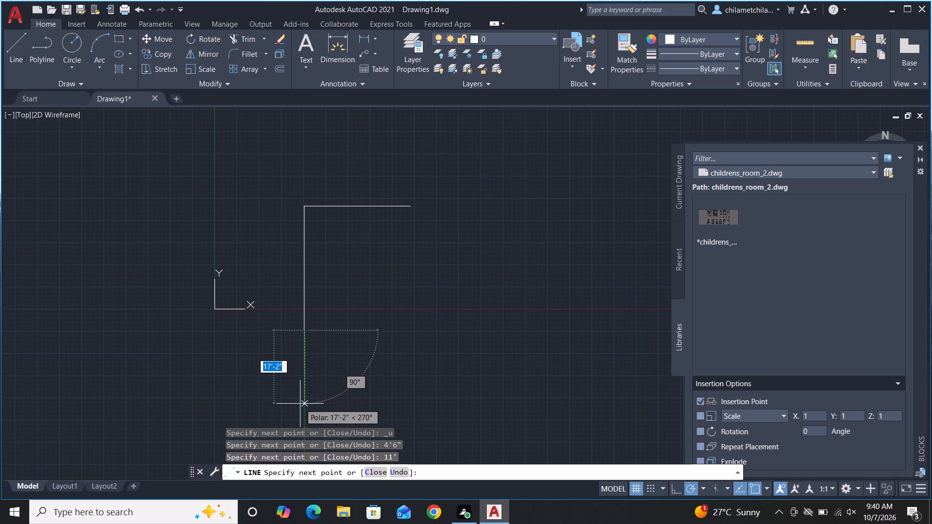
type("7'")
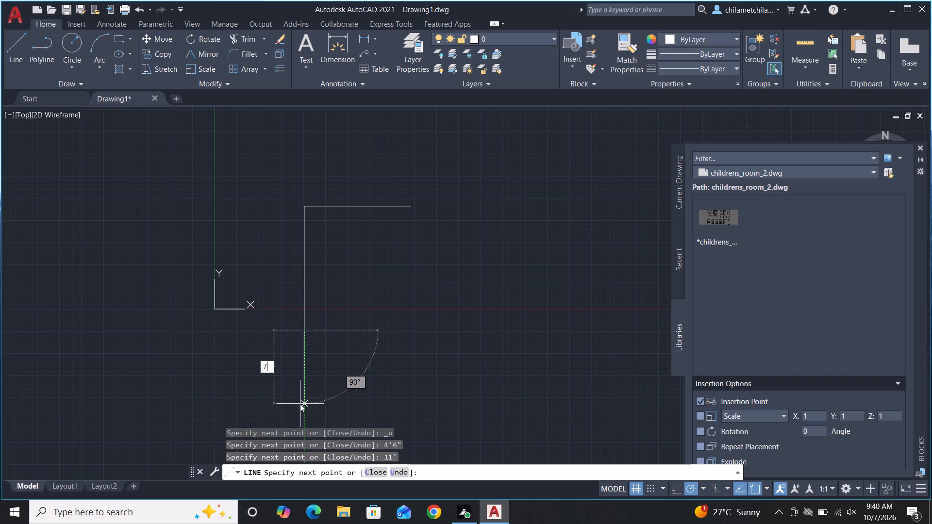
key("Return")
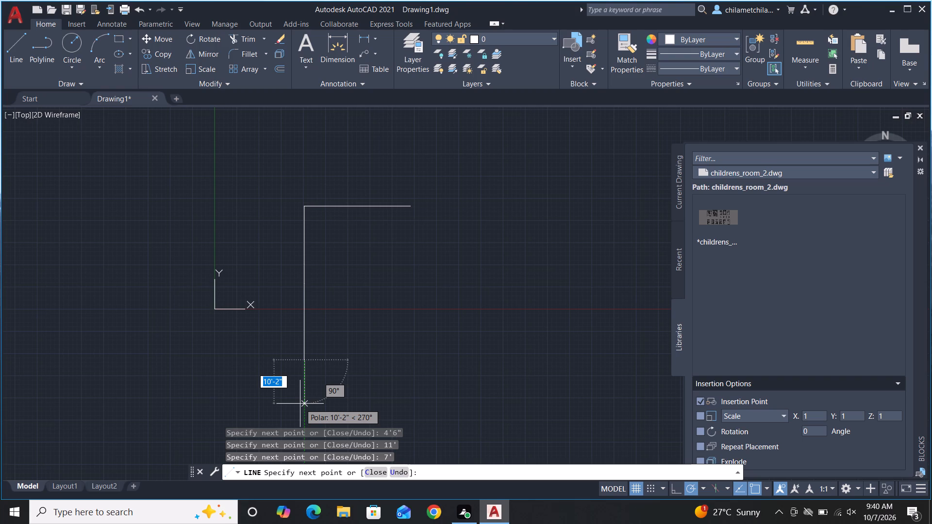
scroll(300, 404, "down", 3)
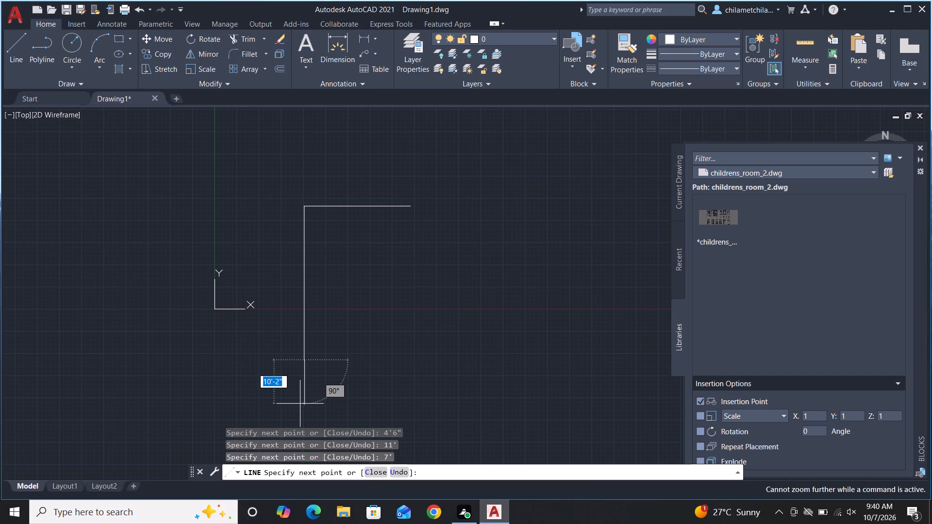
key("Escape")
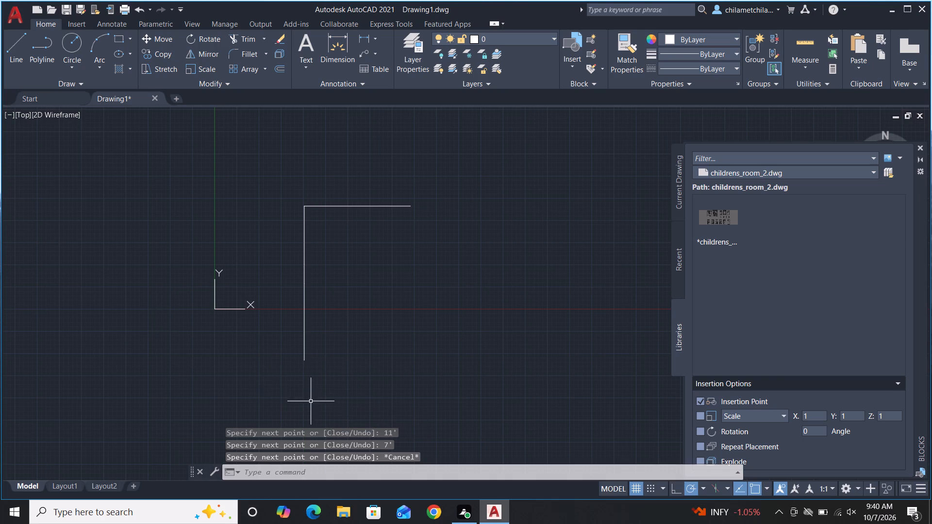
Draw another 7' line straight down from the lower endpoint of the left vertical line.
scroll(375, 136, "down", 2)
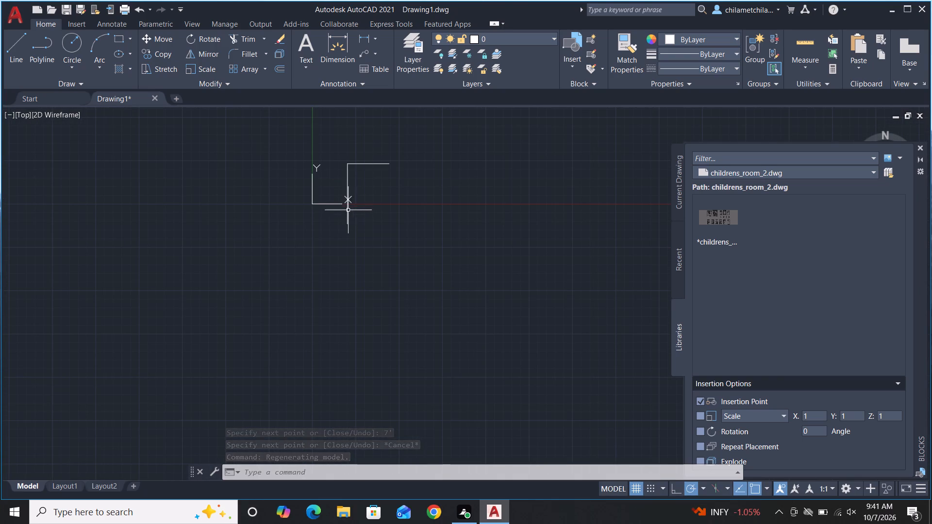
scroll(348, 210, "up", 3)
key("l")
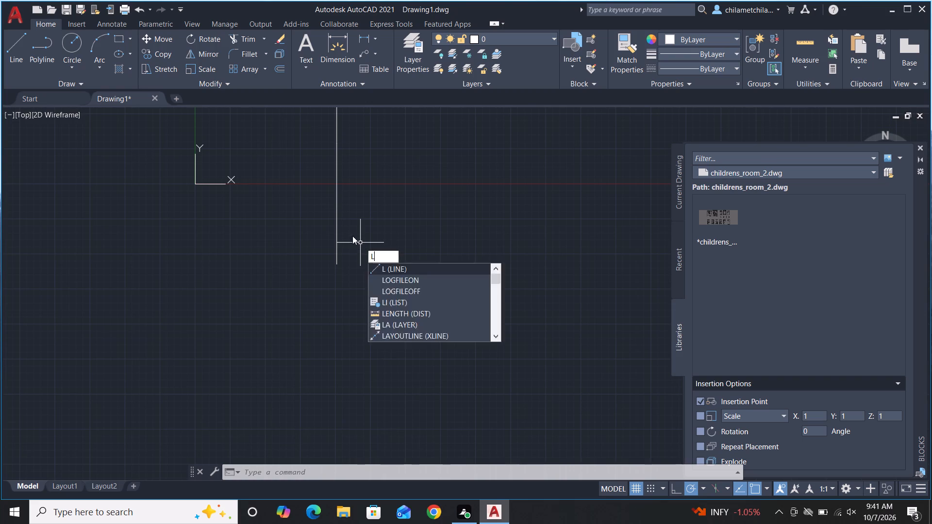
key("space")
left_click(337, 262)
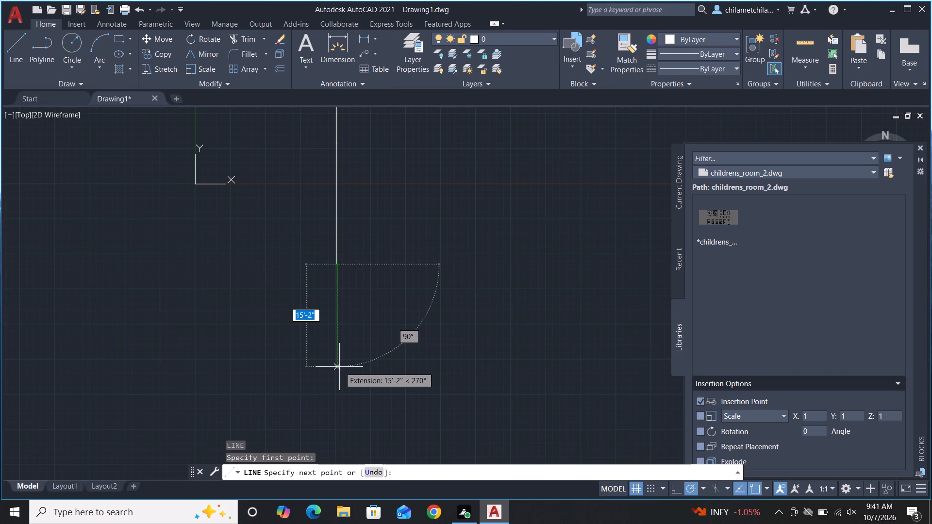
type("7'")
key("Return")
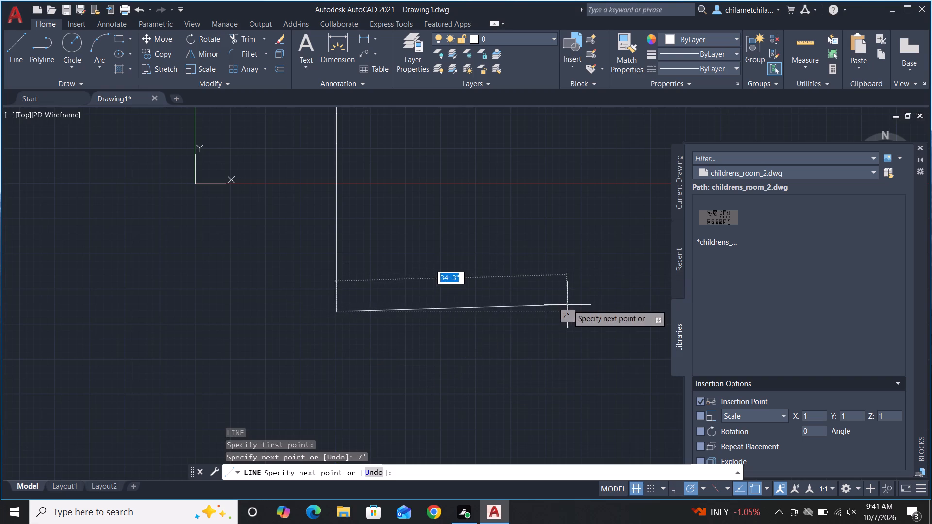
Draw a 25' bottom line to the right and close the outline up to the top line's right endpoint.
type("25")
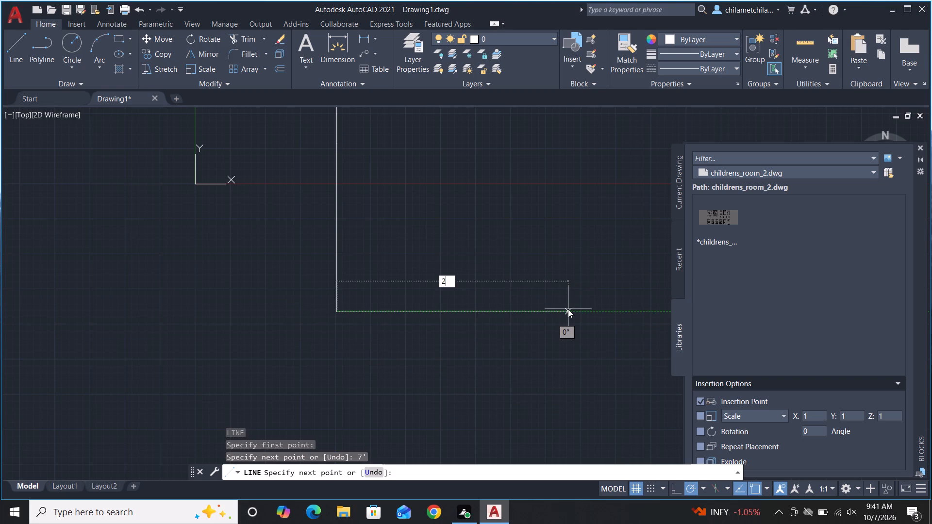
key("apostrophe")
key("Return")
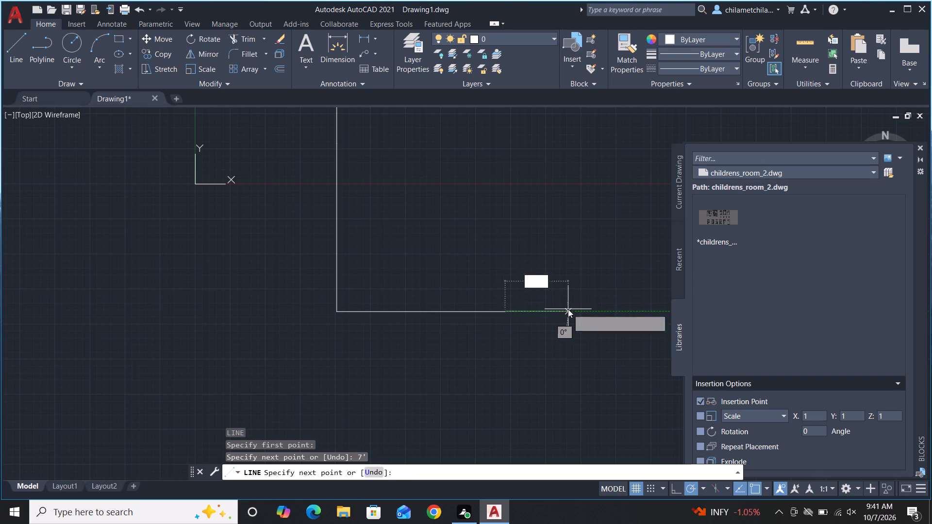
scroll(535, 309, "down", 2)
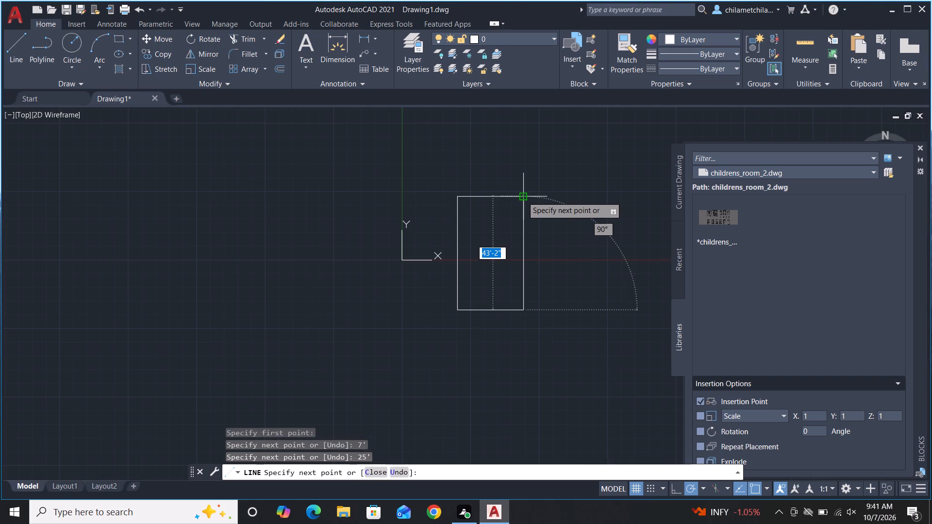
scroll(522, 196, "up", 4)
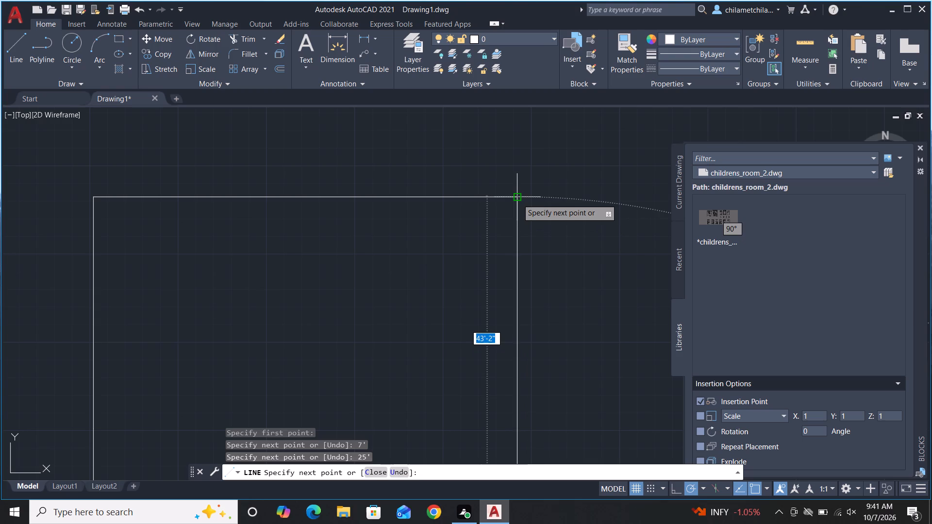
left_click(517, 198)
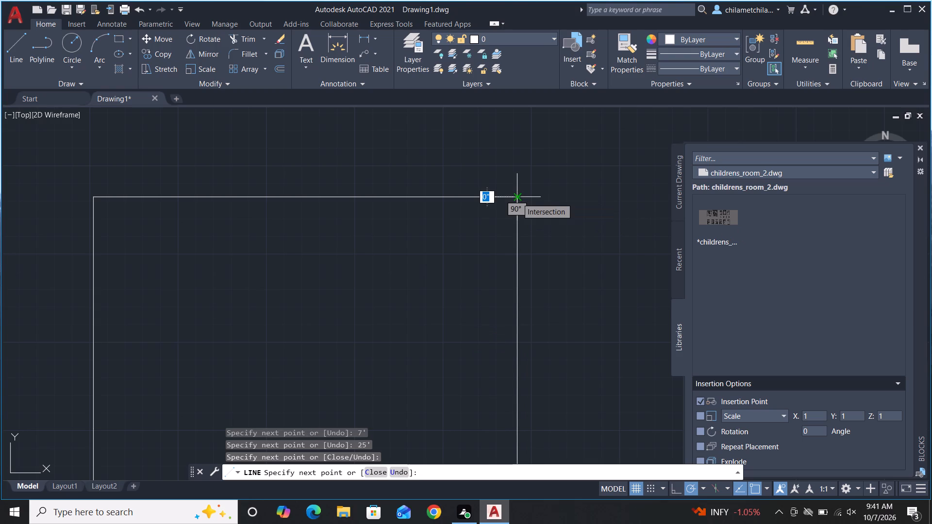
key("Escape")
Offset the top horizontal line of the rectangle 9" outward, above the outline.
scroll(538, 186, "down", 4)
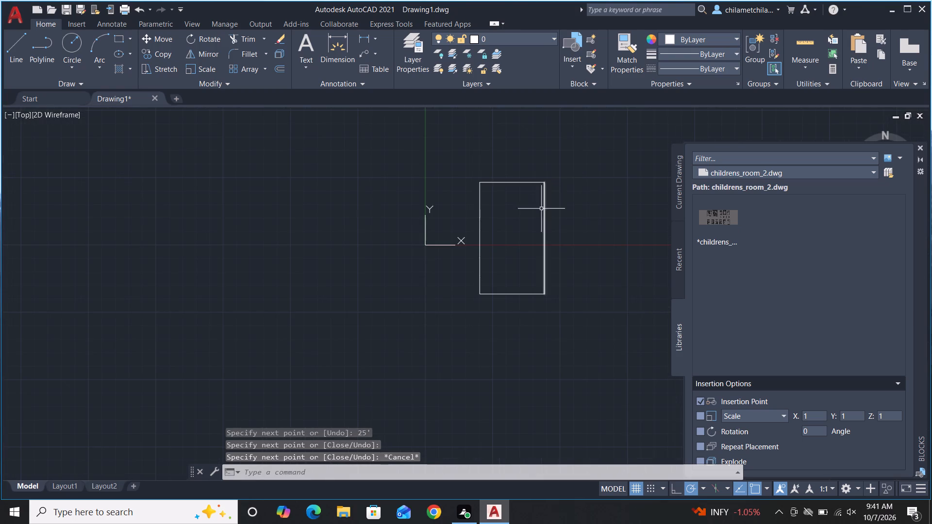
scroll(519, 216, "up", 5)
scroll(516, 219, "down", 4)
type("O")
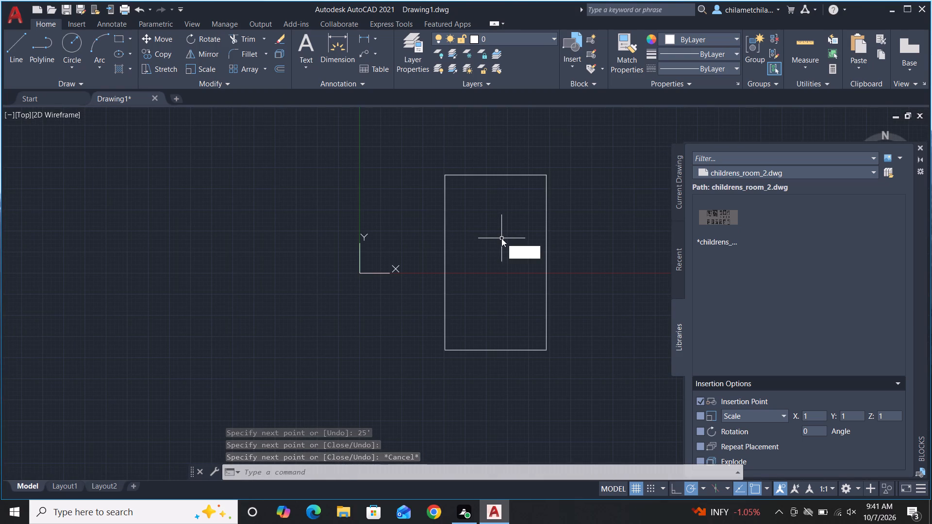
key("space")
key("space")
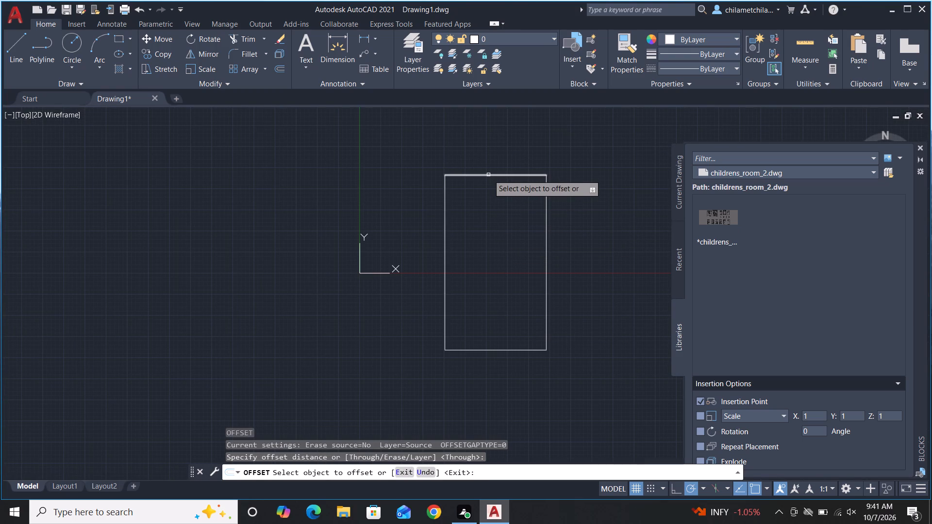
left_click(488, 175)
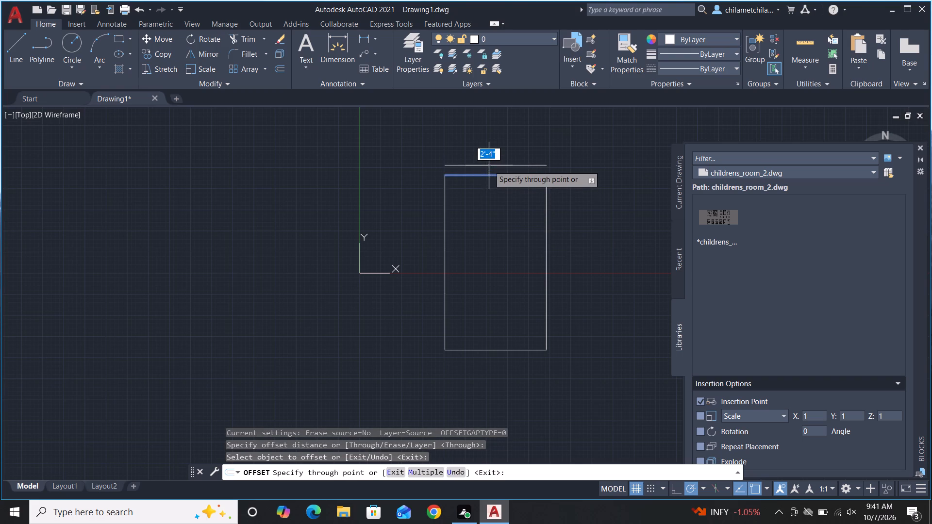
key("9")
key("shift+quotedbl")
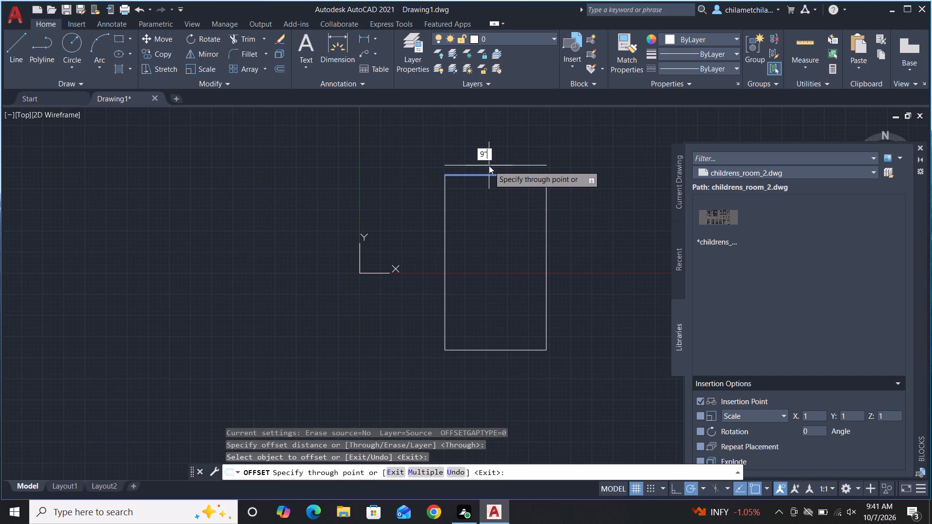
key("Return")
scroll(400, 189, "down", 2)
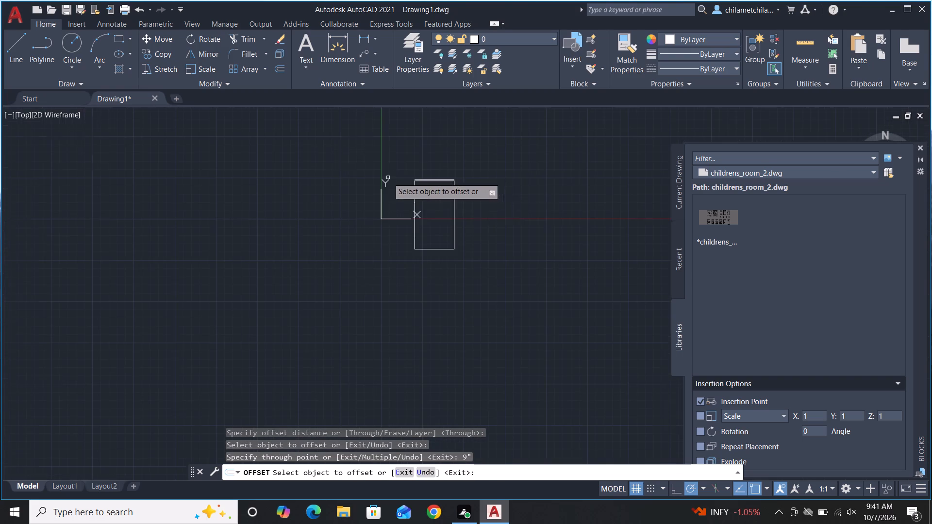
Offset the uppermost segment of the outline's left side 9" outward, to the left of the outline.
scroll(431, 197, "up", 6)
scroll(434, 200, "down", 1)
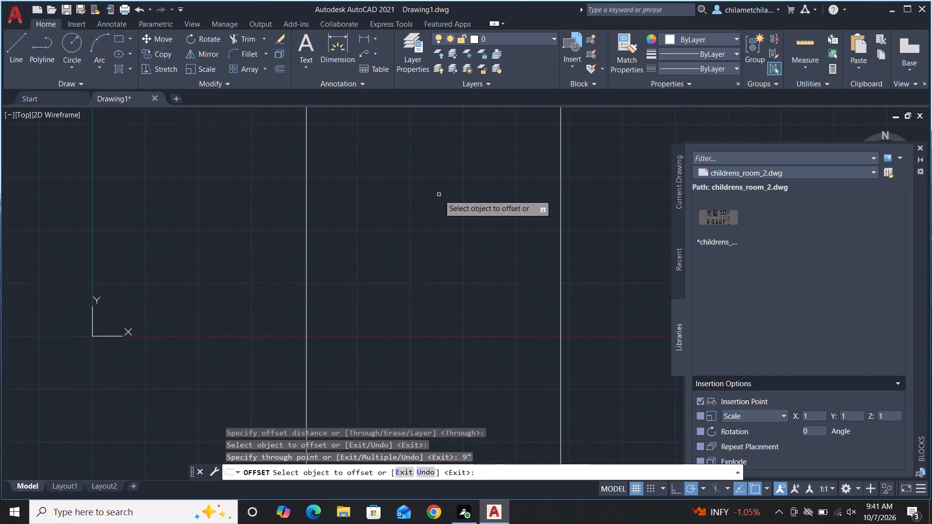
scroll(439, 193, "down", 1)
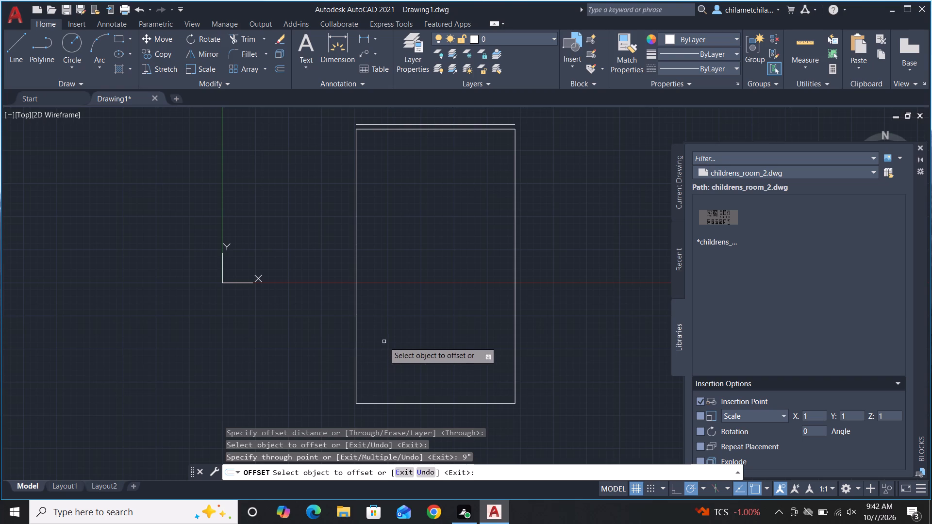
left_click(357, 167)
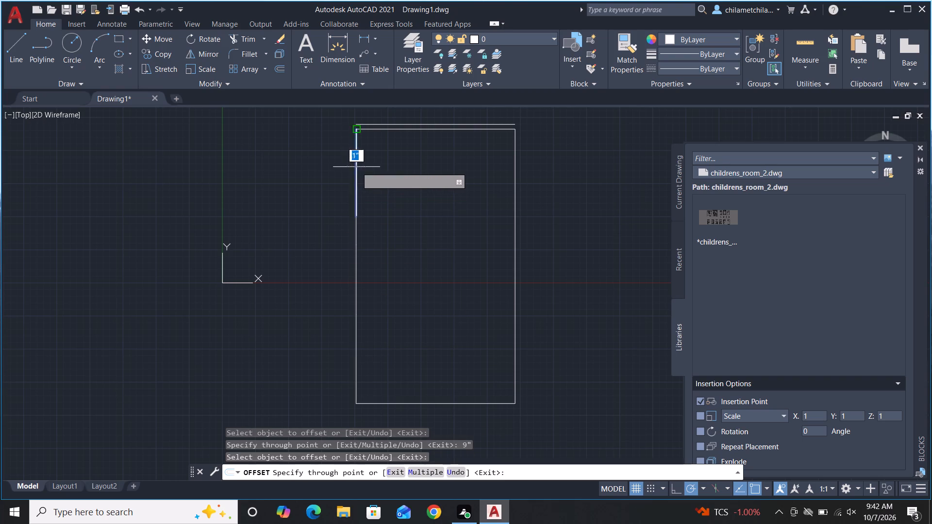
key("9")
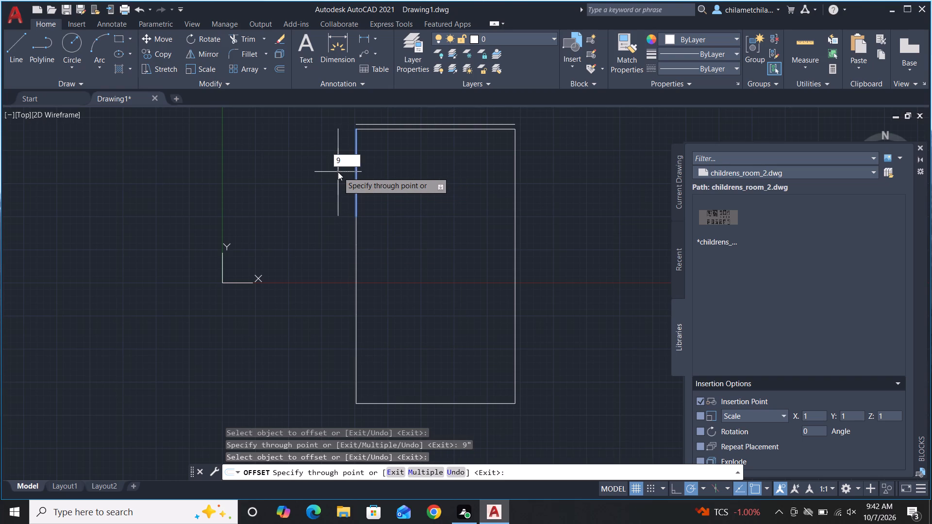
key("shift+quotedbl")
key("Return")
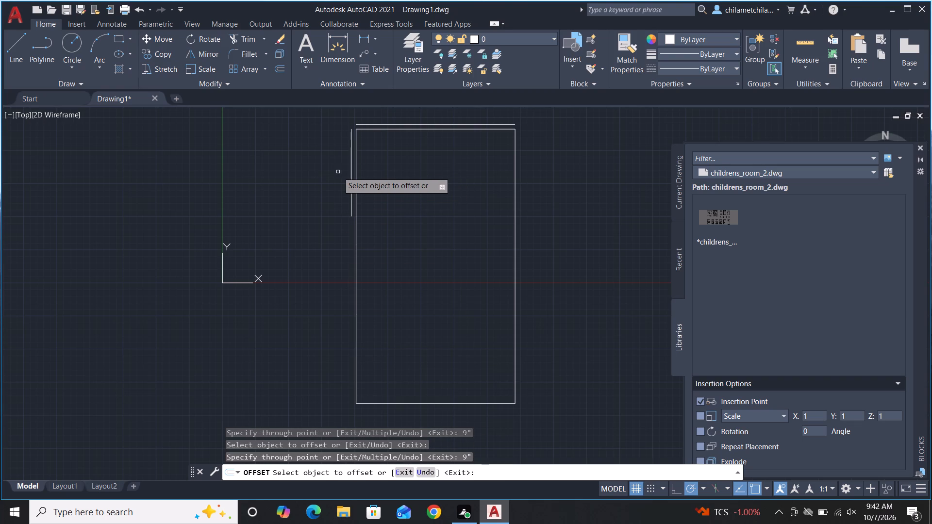
Offset the second and third segments from the top of the left side 9" outward.
left_click(355, 264)
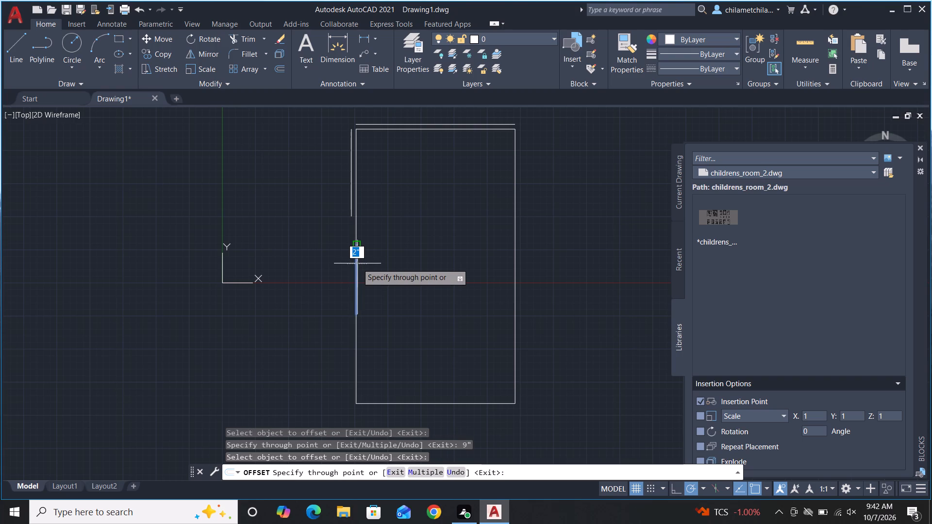
key("Escape")
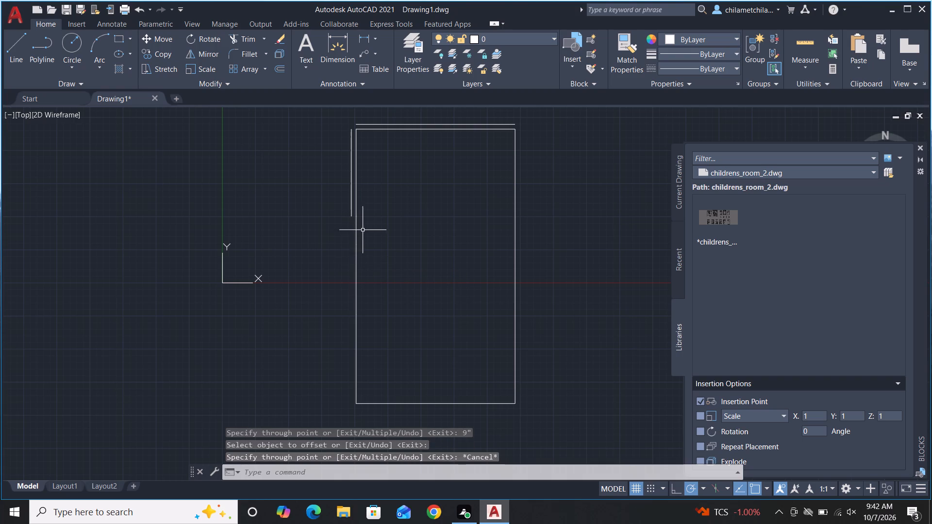
key("space")
key("space")
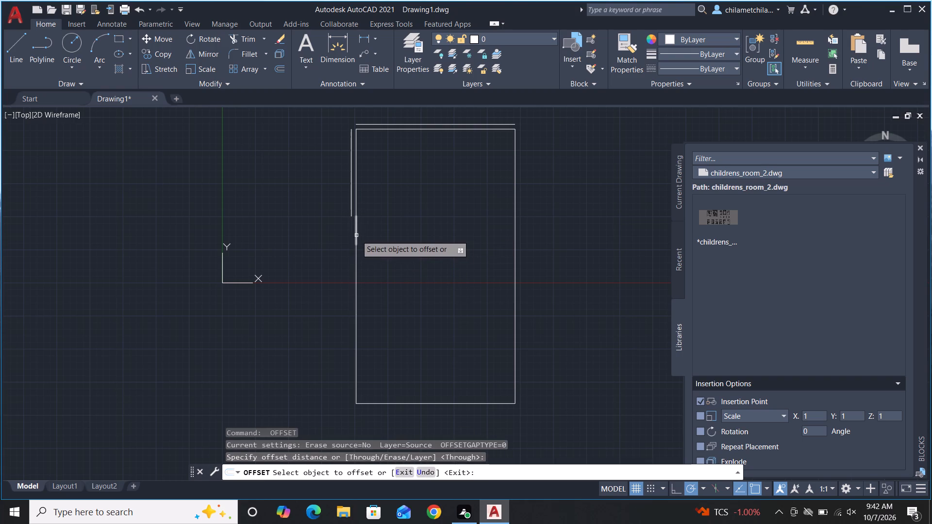
left_click(356, 235)
key("9")
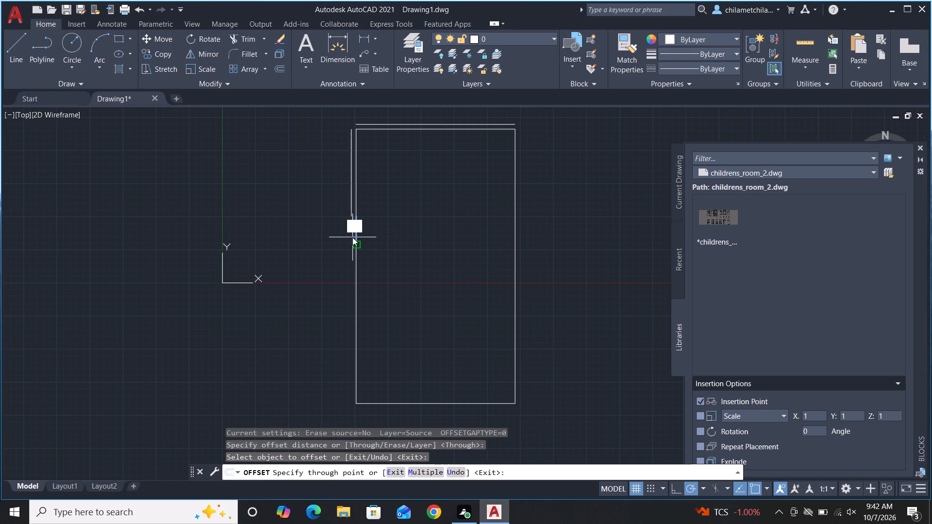
key("shift+quotedbl")
key("Return")
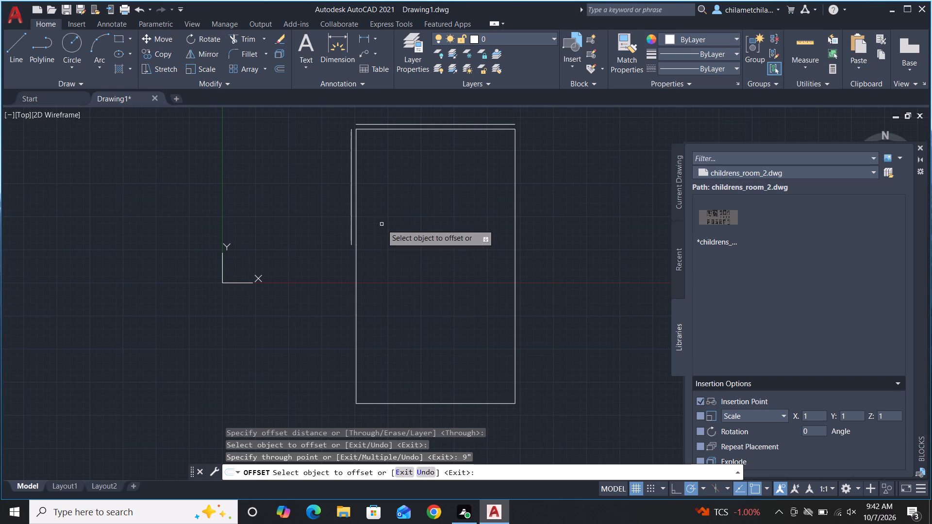
left_click(356, 296)
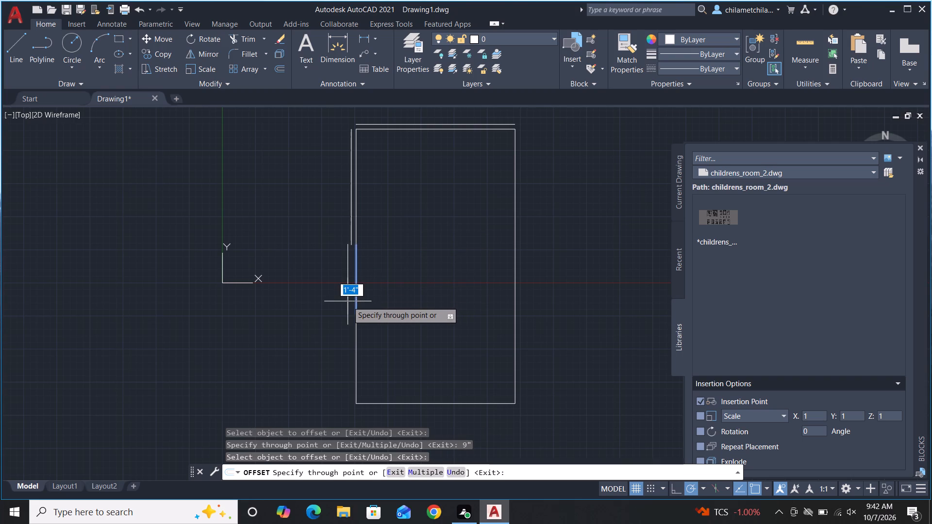
key("9")
key("shift+quotedbl")
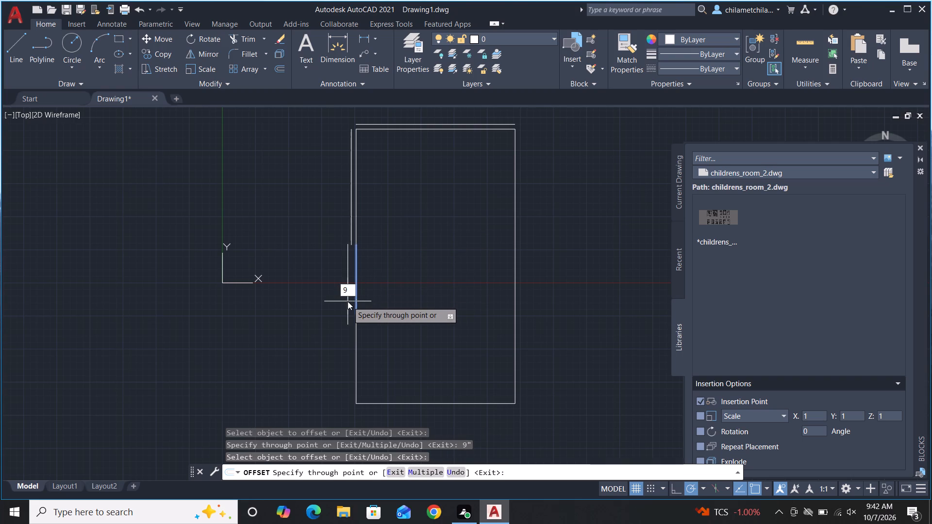
key("Return")
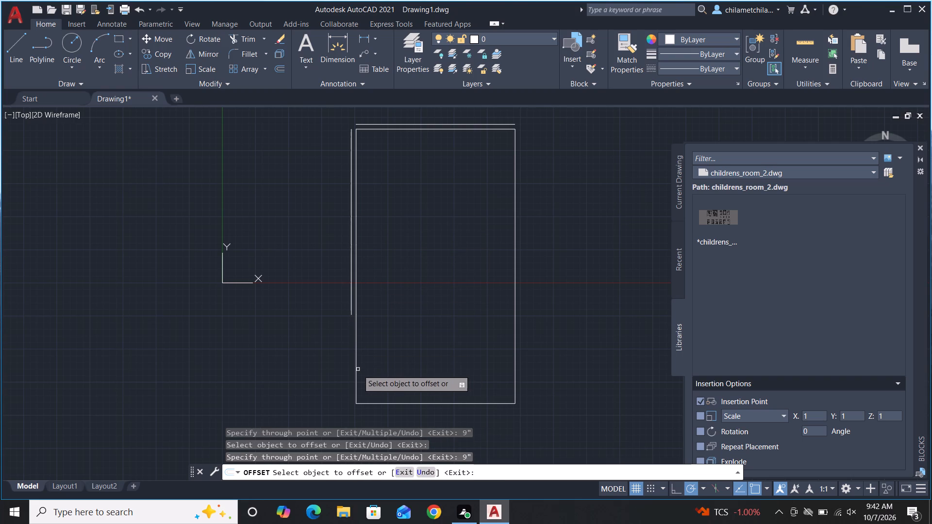
Offset the two lowest segments of the outline's left side 9" outward.
left_click(358, 342)
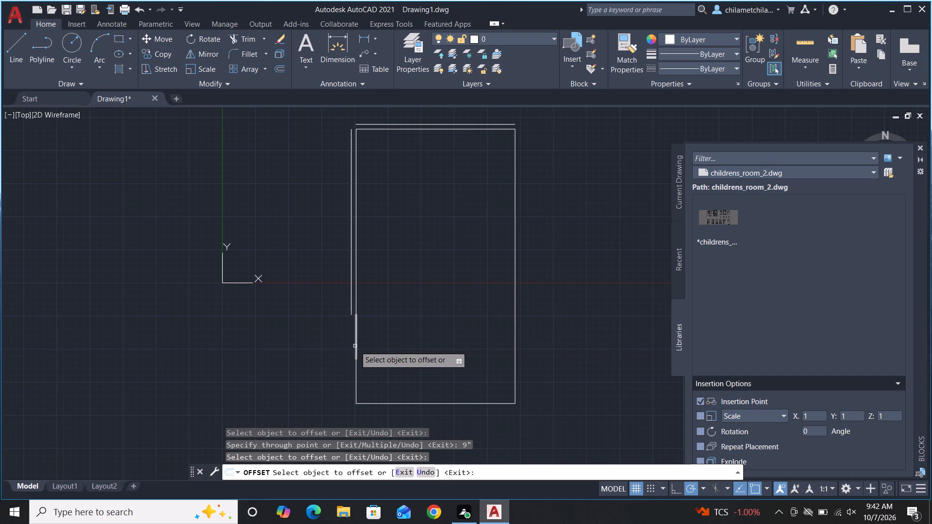
left_click(355, 346)
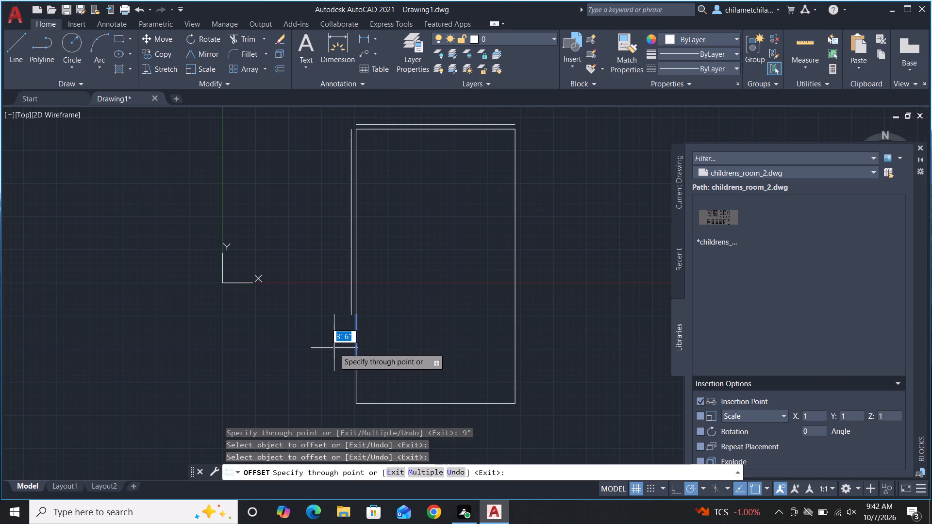
key("9")
key("shift+quotedbl")
key("Return")
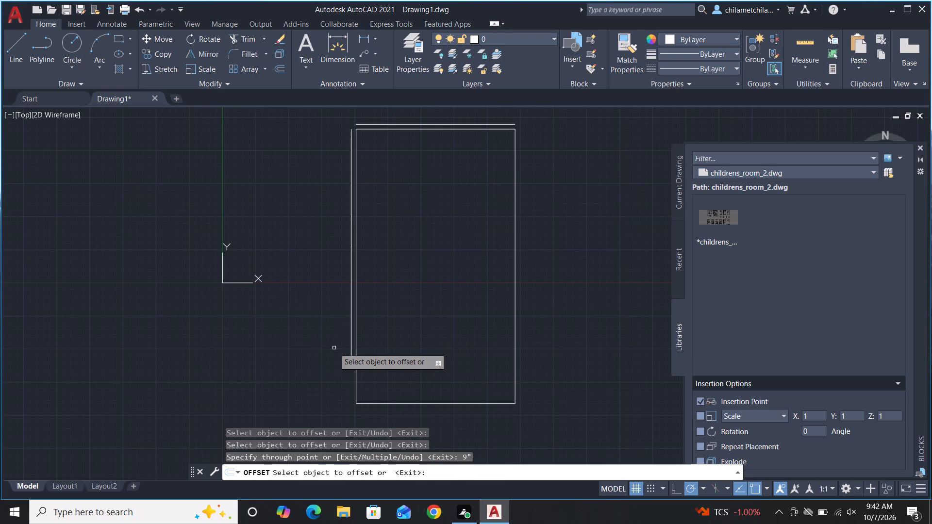
scroll(376, 306, "down", 2)
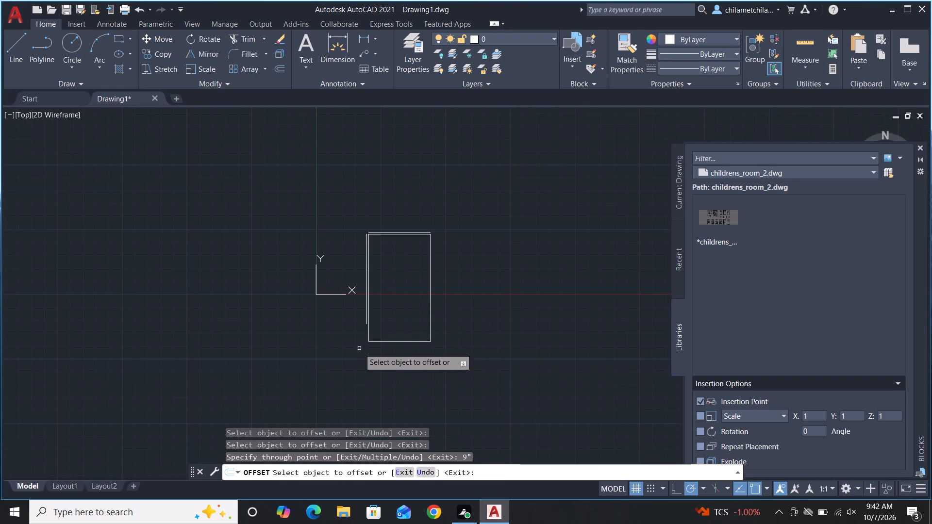
left_click(369, 333)
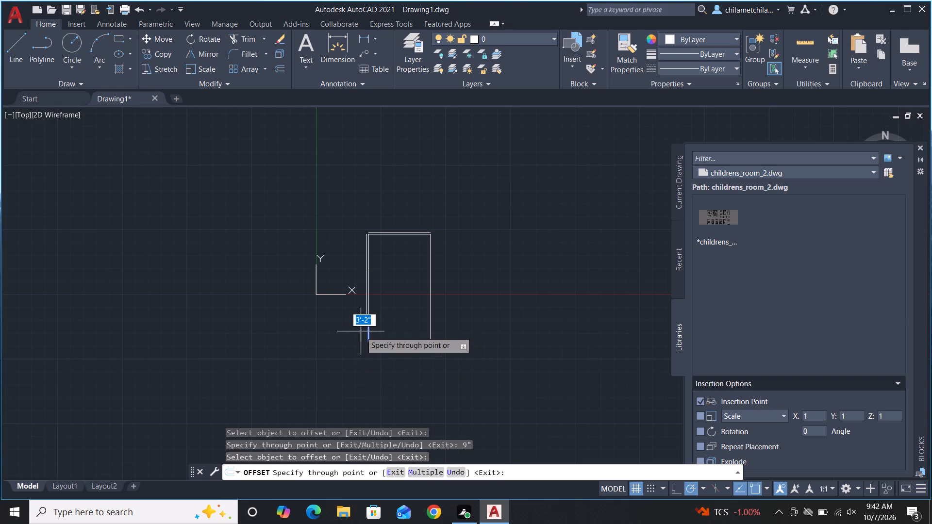
key("9")
key("shift+quotedbl")
key("Return")
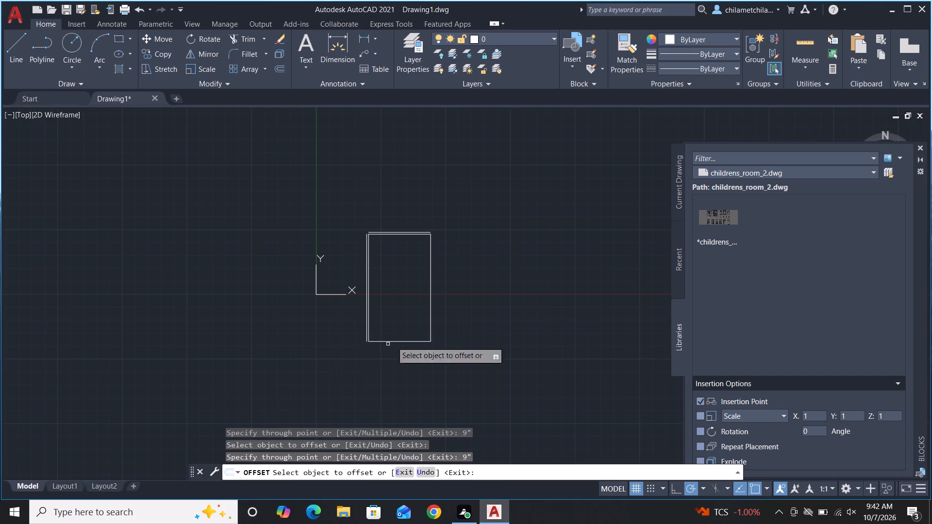
Offset the bottom horizontal line of the outline 9" outward, below the outline.
scroll(419, 267, "down", 1)
scroll(404, 327, "up", 4)
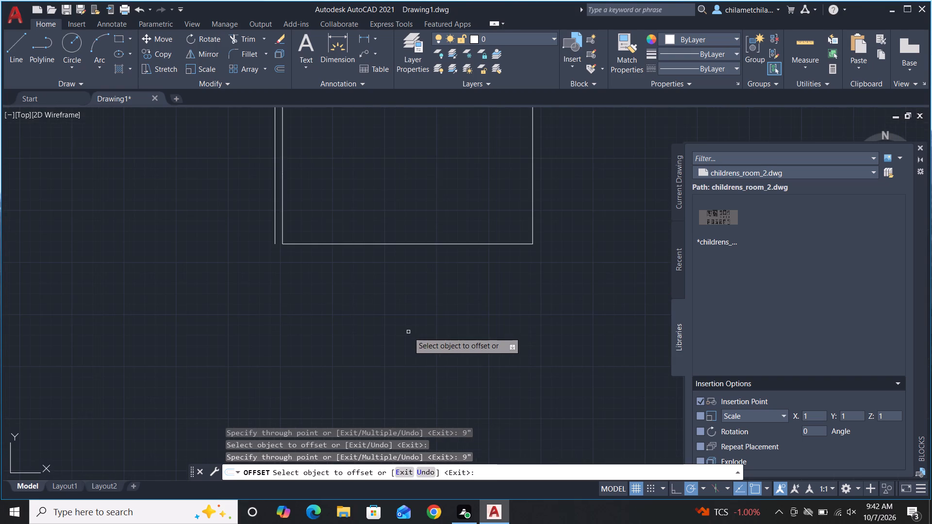
scroll(408, 332, "down", 1)
scroll(408, 332, "up", 1)
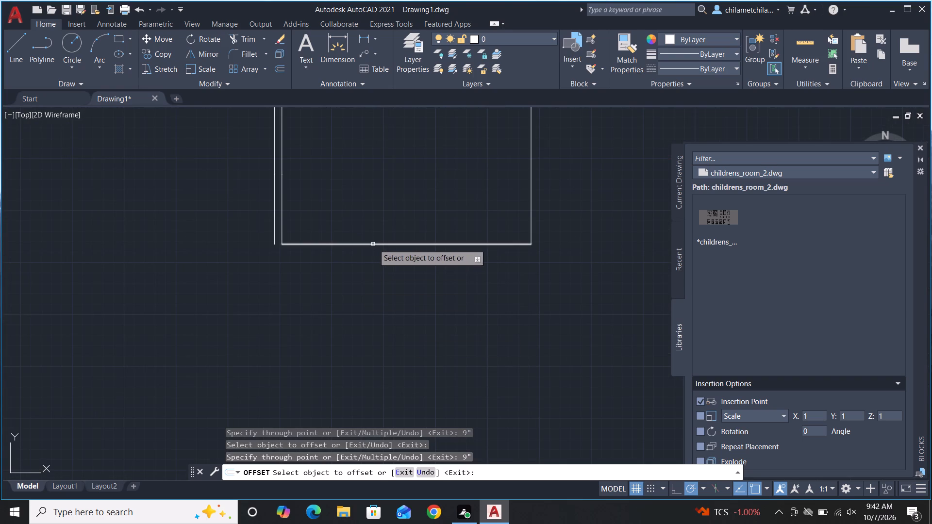
left_click(375, 244)
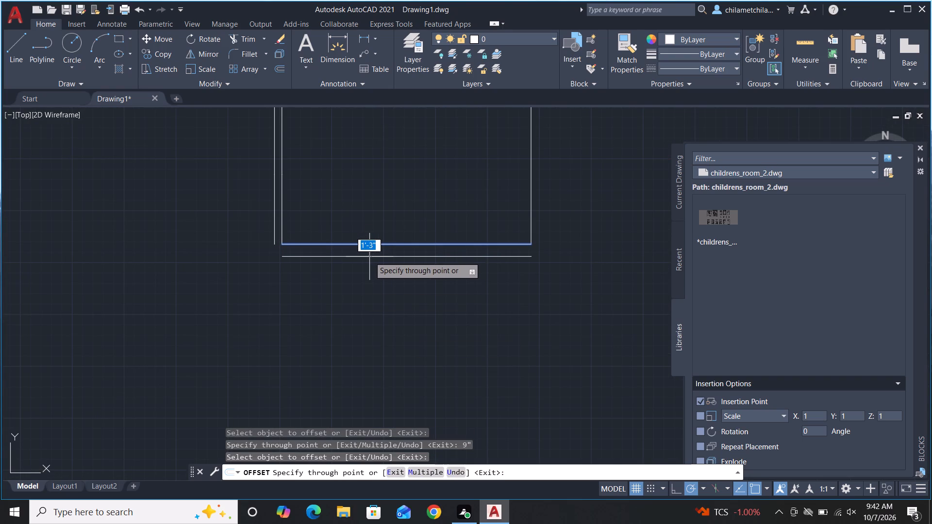
key("9")
key("shift+quotedbl")
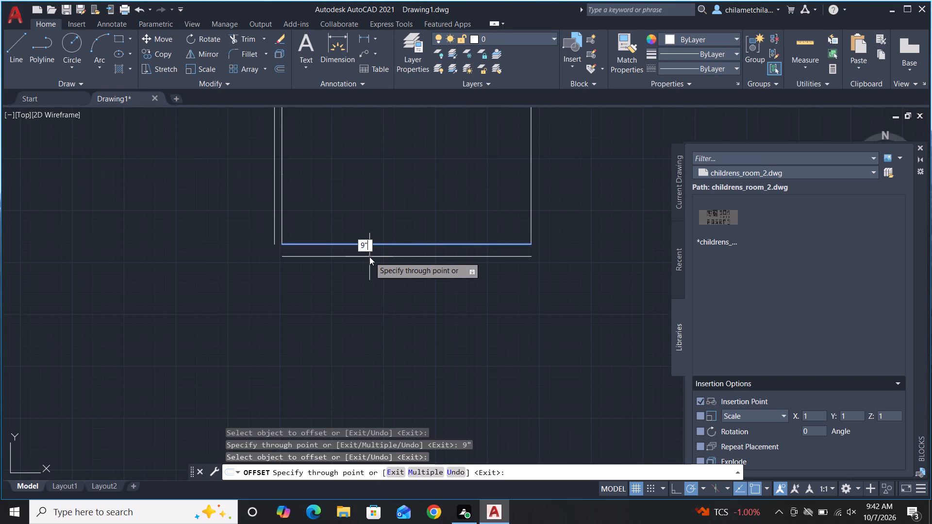
key("Return")
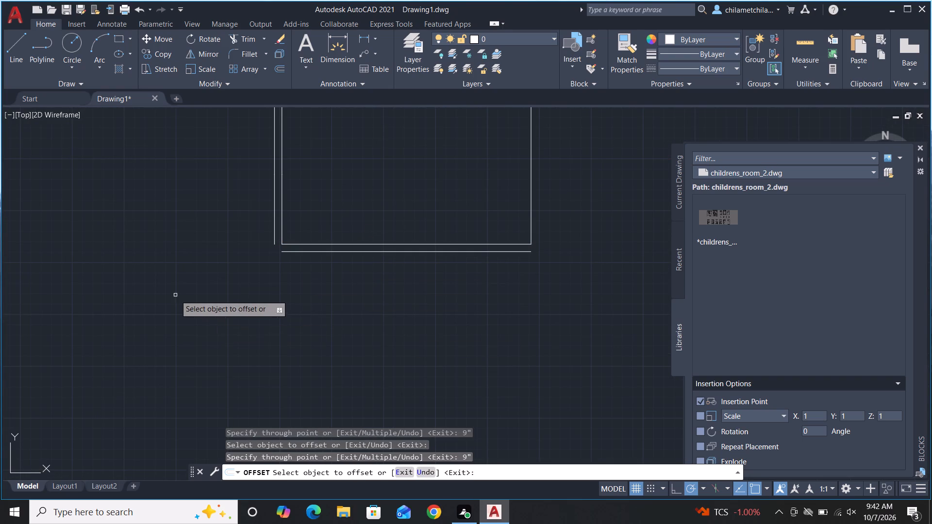
Offset the right vertical line of the outline 9" outward and end the Offset command.
scroll(175, 295, "down", 2)
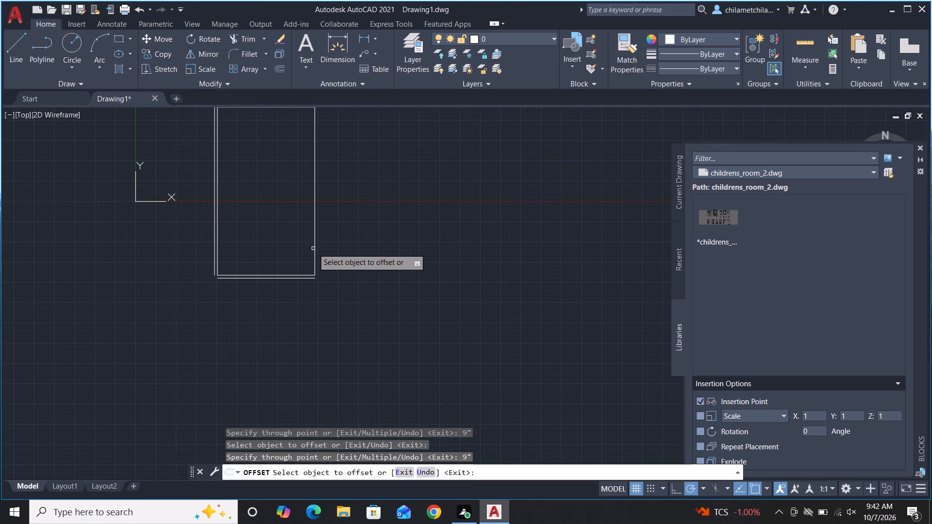
left_click(316, 253)
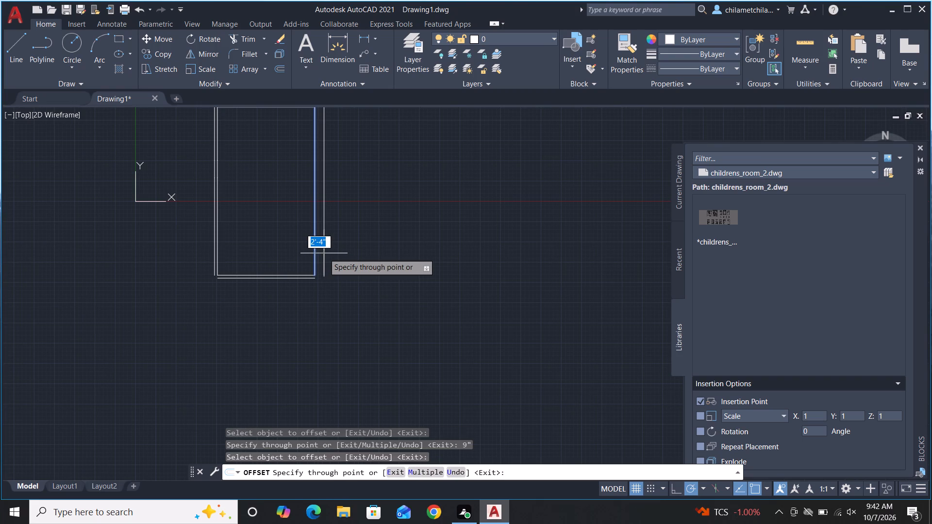
key("9")
key("shift+quotedbl")
key("Return")
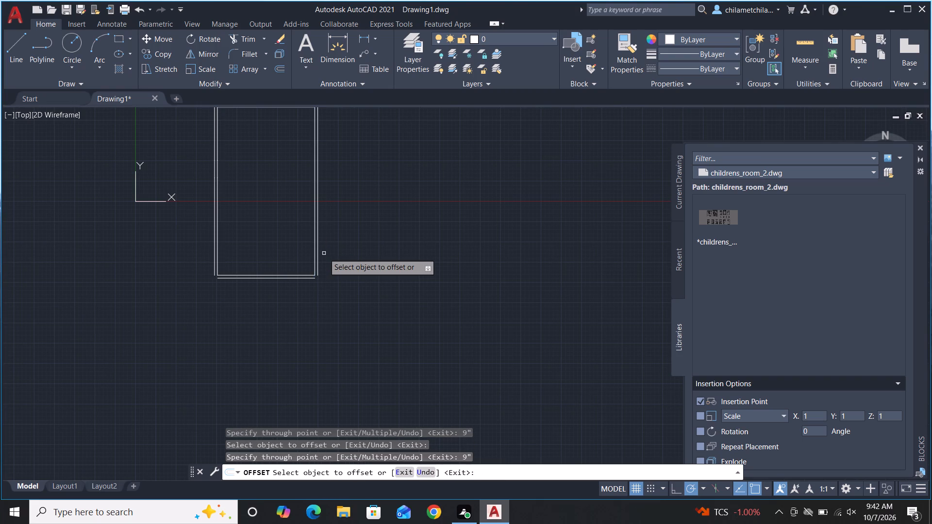
scroll(549, 289, "down", 2)
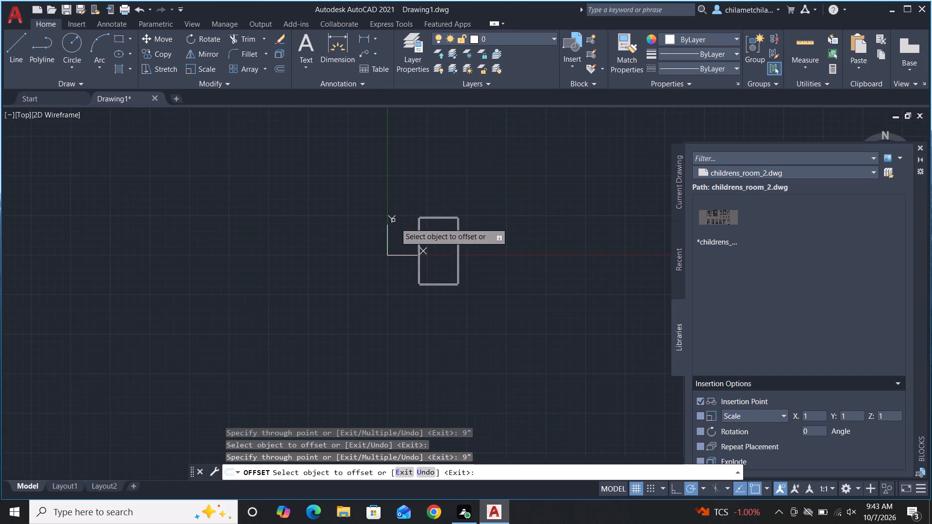
scroll(446, 229, "up", 4)
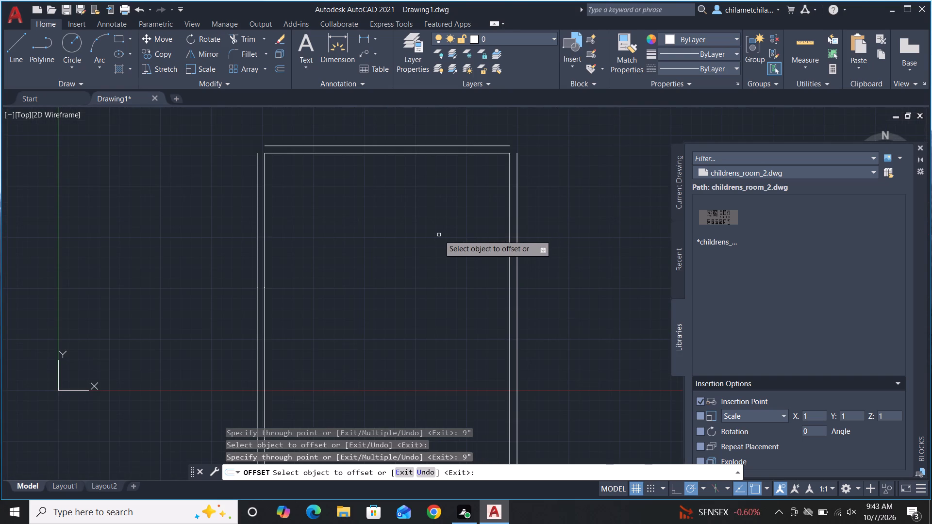
key("Escape")
Draw a horizontal line about 10'3" long to the right from the right endpoint of the outer top line.
type("L")
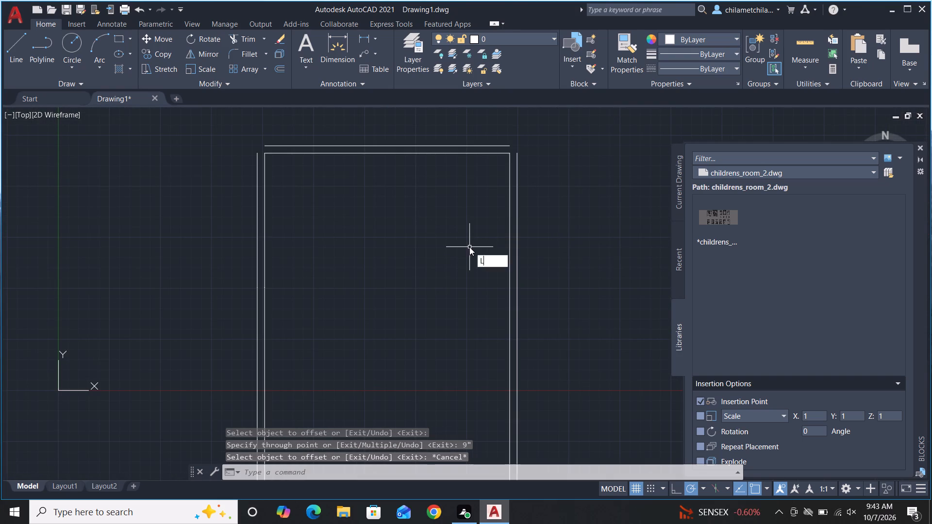
key("space")
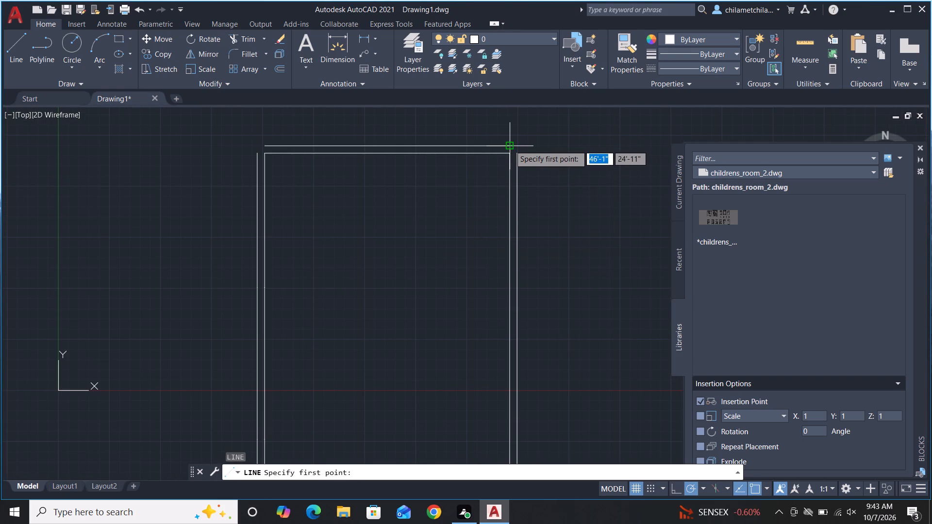
left_click(510, 145)
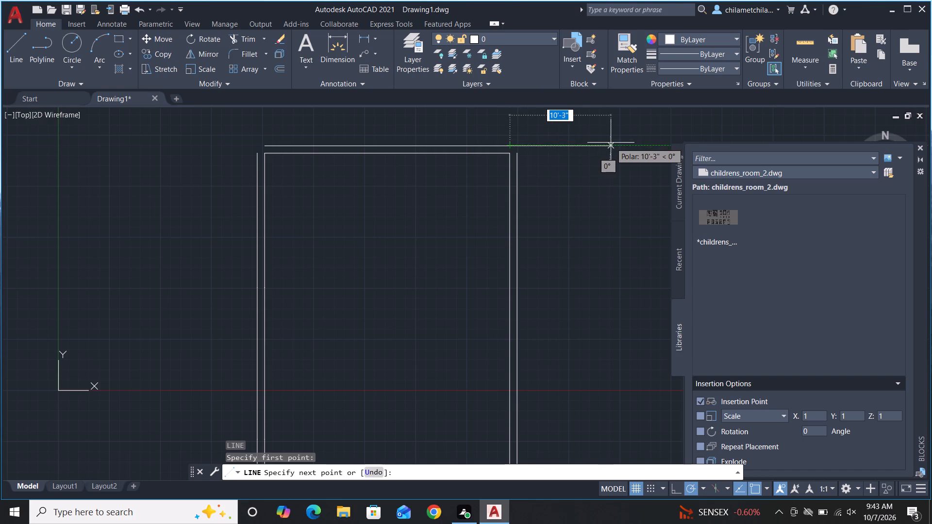
left_click(611, 143)
key("space")
scroll(611, 143, "down", 2)
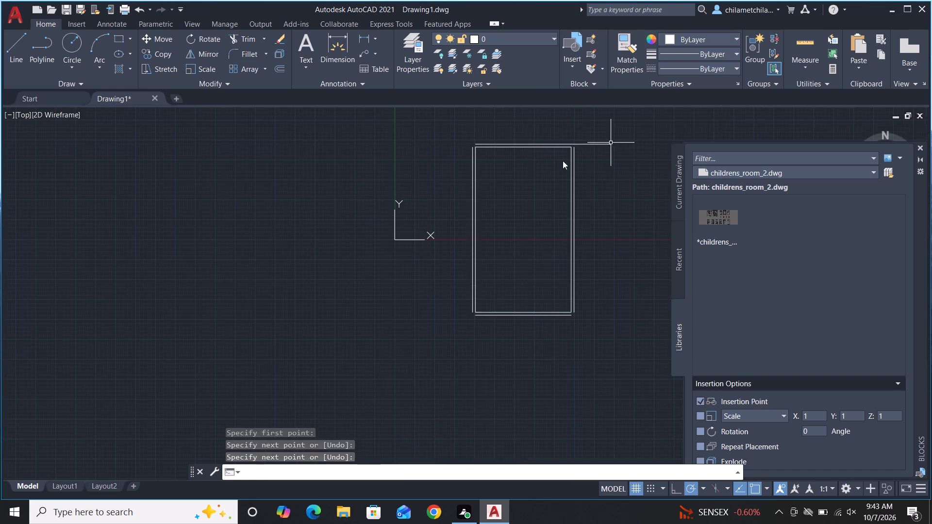
Draw a vertical line about 2'5" long upward from the top endpoint of the outer left line.
scroll(489, 134, "up", 4)
key("space")
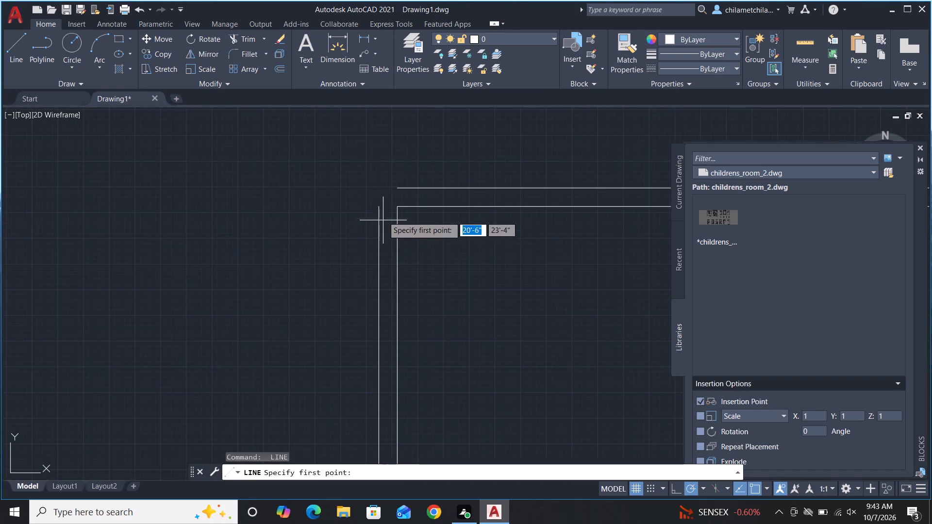
left_click(380, 206)
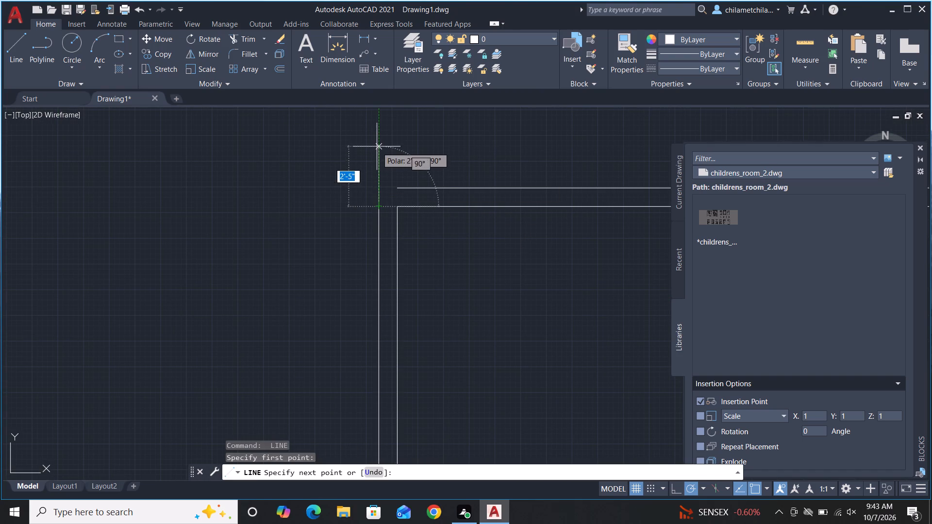
left_click(377, 147)
key("space")
scroll(494, 157, "down", 3)
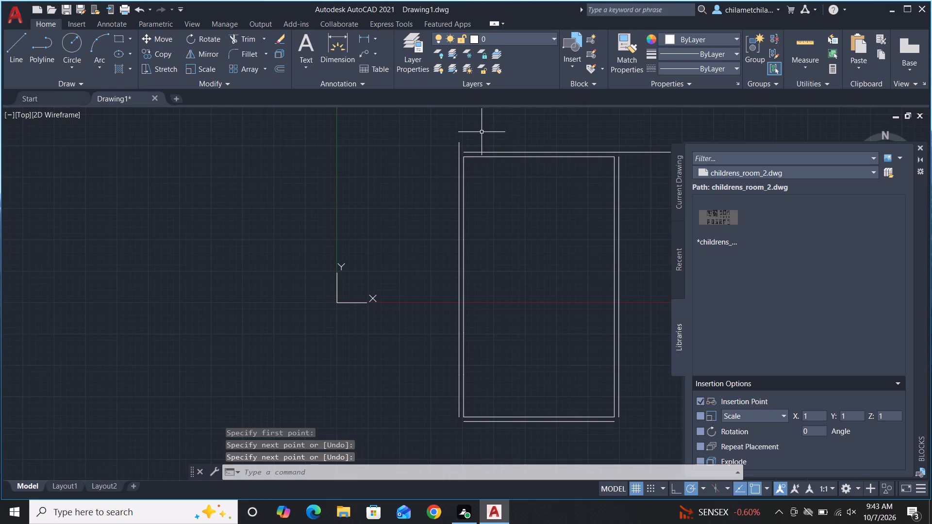
Draw a short horizontal line outward to the left from the left endpoint of the outer bottom line.
scroll(478, 426, "up", 4)
key("space")
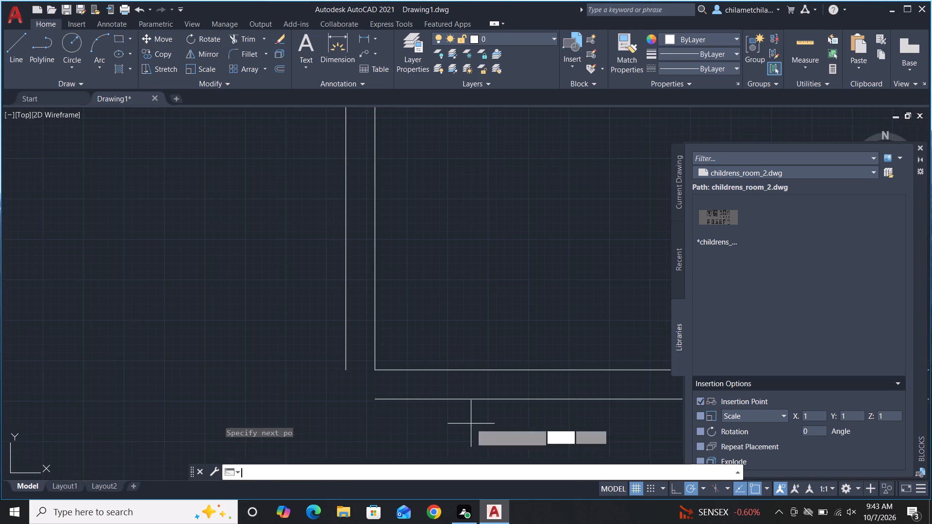
left_click(373, 400)
double_click(303, 400)
key("space")
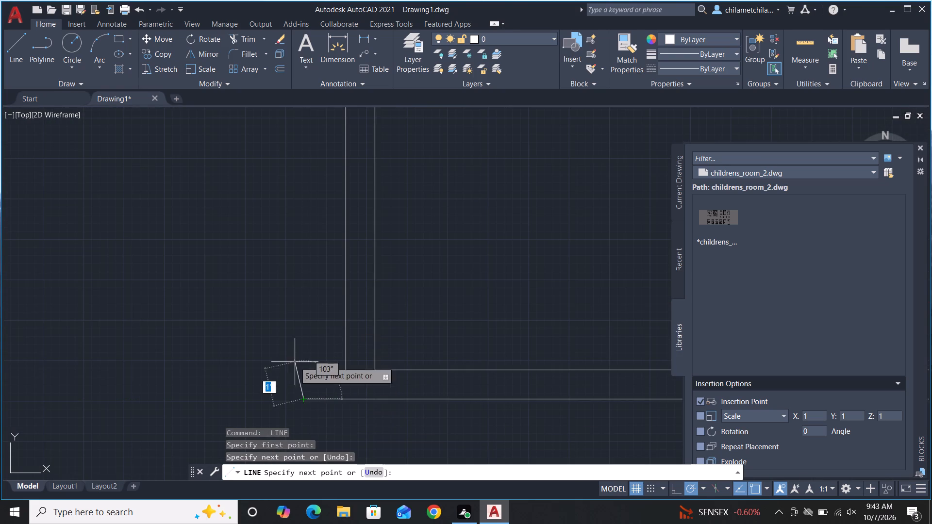
scroll(259, 237, "down", 2)
scroll(301, 264, "down", 2)
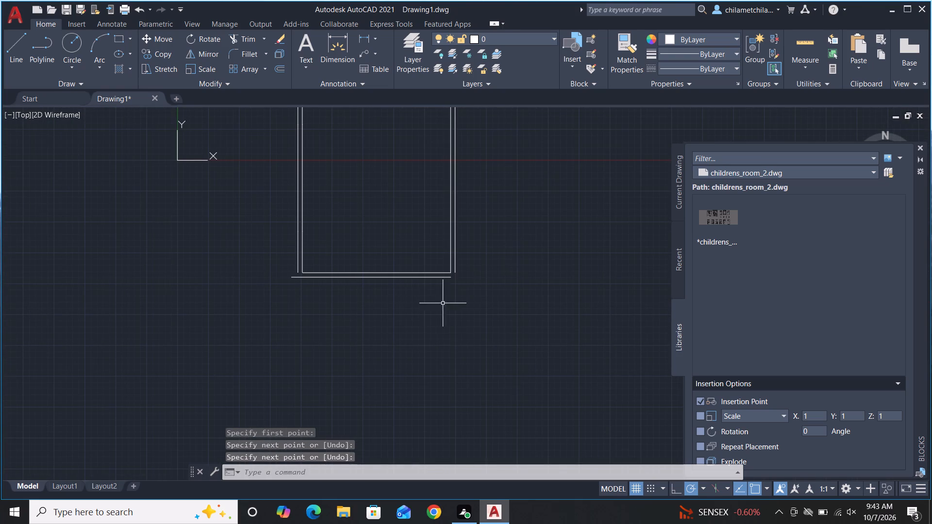
Draw a short vertical line downward from the bottom endpoint of the outer right line, past the outer bottom line.
scroll(458, 273, "up", 4)
key("space")
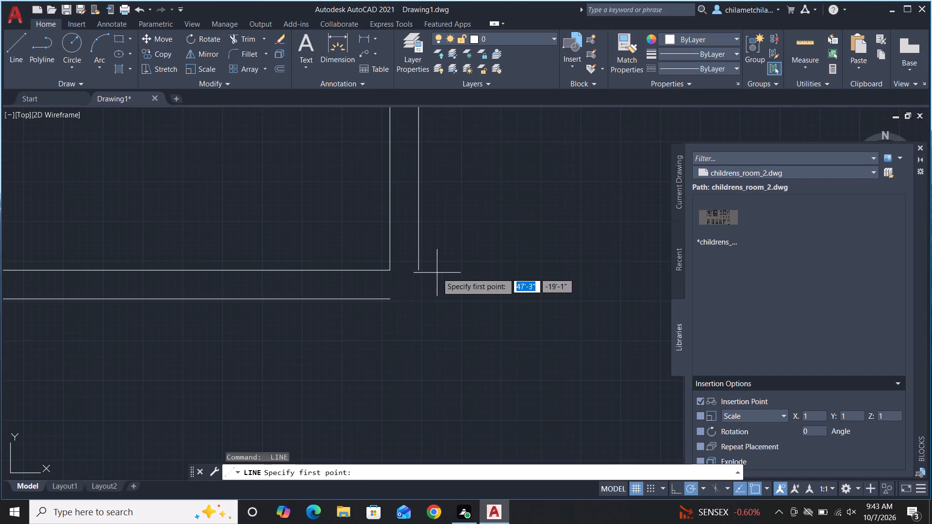
left_click(422, 269)
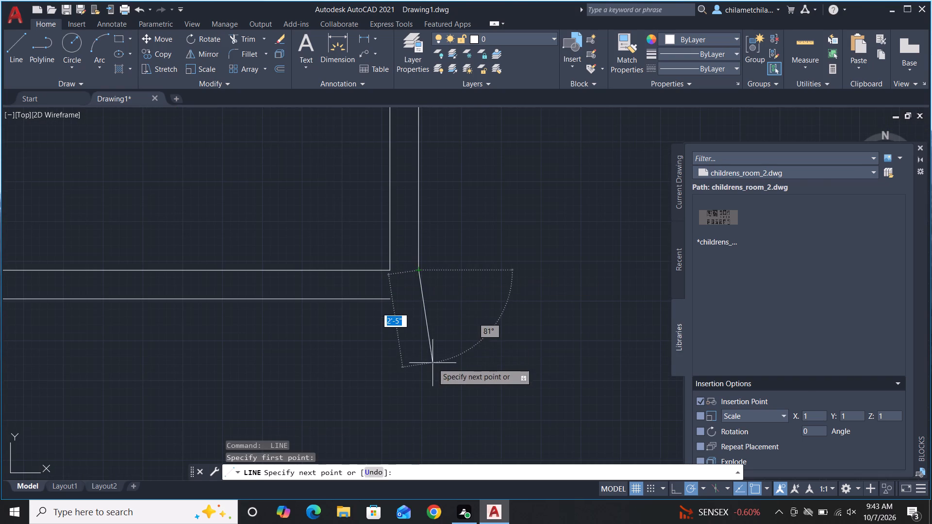
left_click(423, 385)
key("space")
scroll(636, 263, "down", 2)
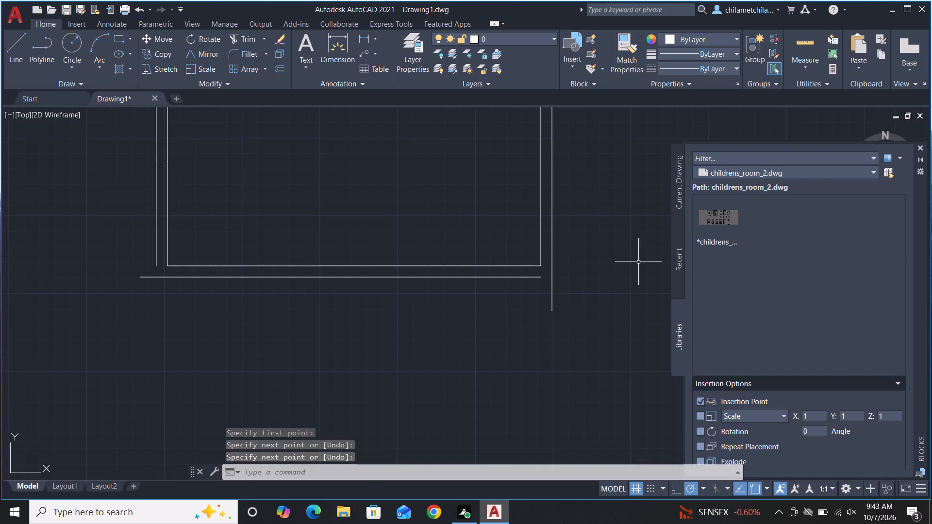
scroll(607, 281, "down", 1)
scroll(441, 229, "down", 3)
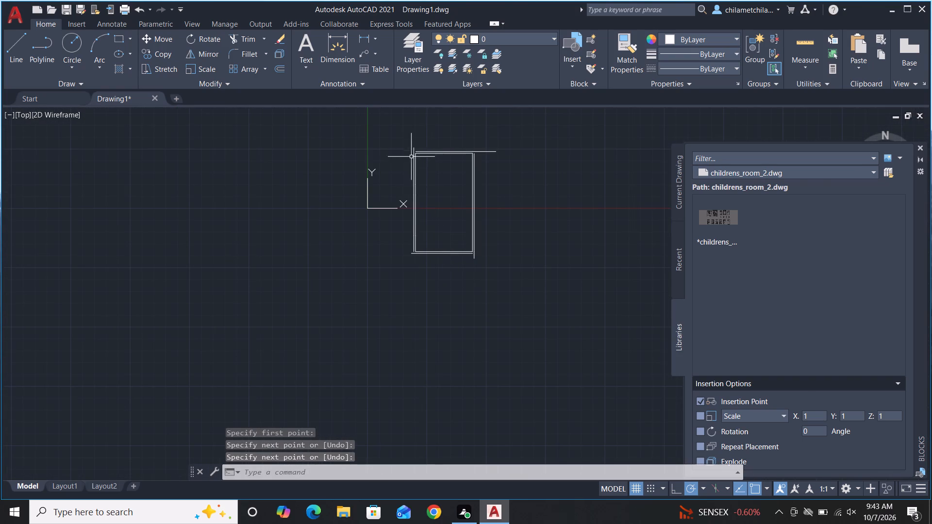
Extend the outer top line to the outer left line, and the outer right line up to the outer top line.
scroll(432, 155, "up", 4)
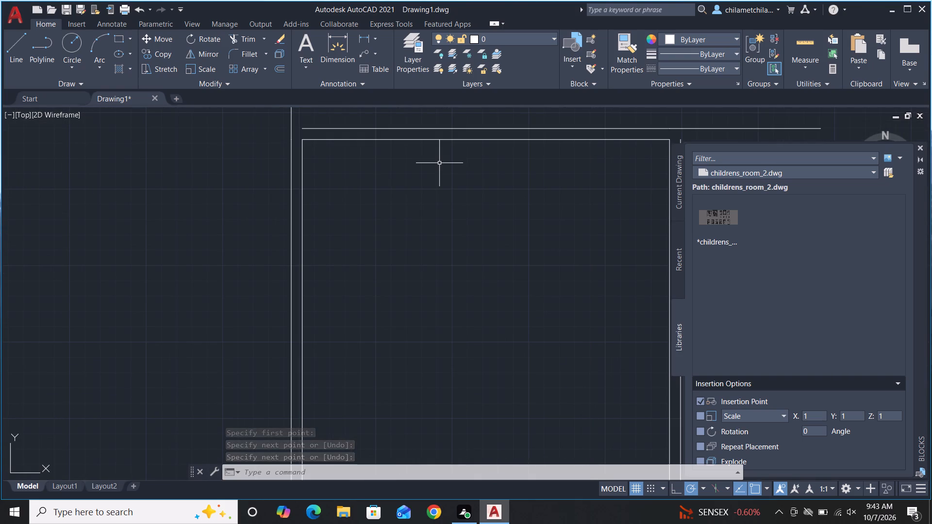
scroll(439, 163, "down", 1)
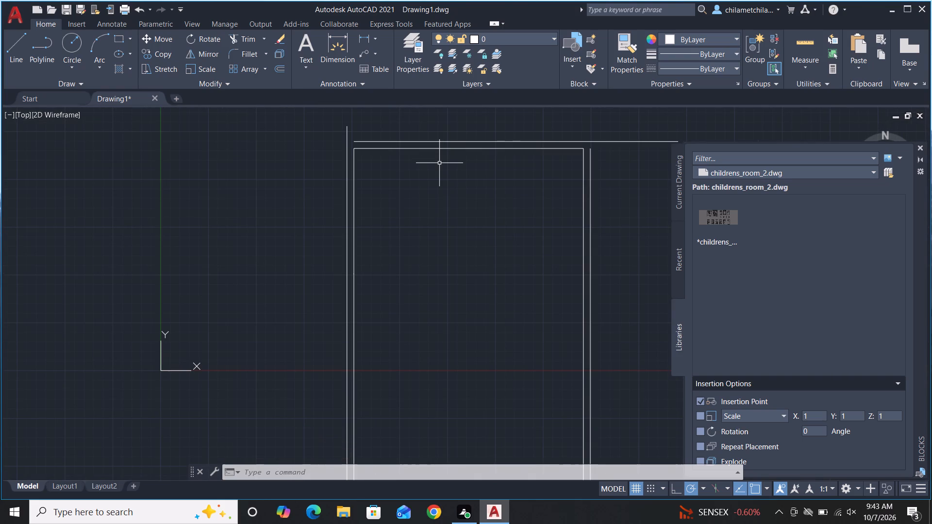
scroll(443, 155, "down", 1)
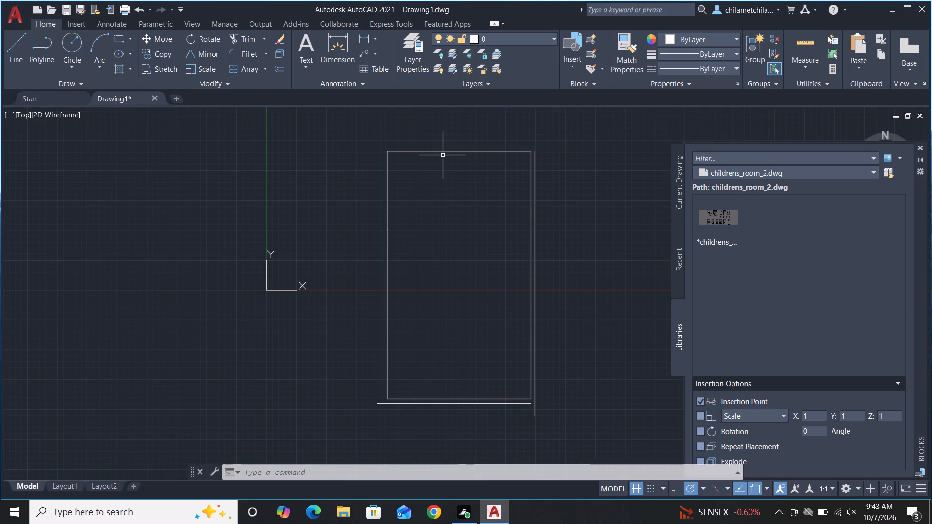
type("EX")
left_click(525, 178)
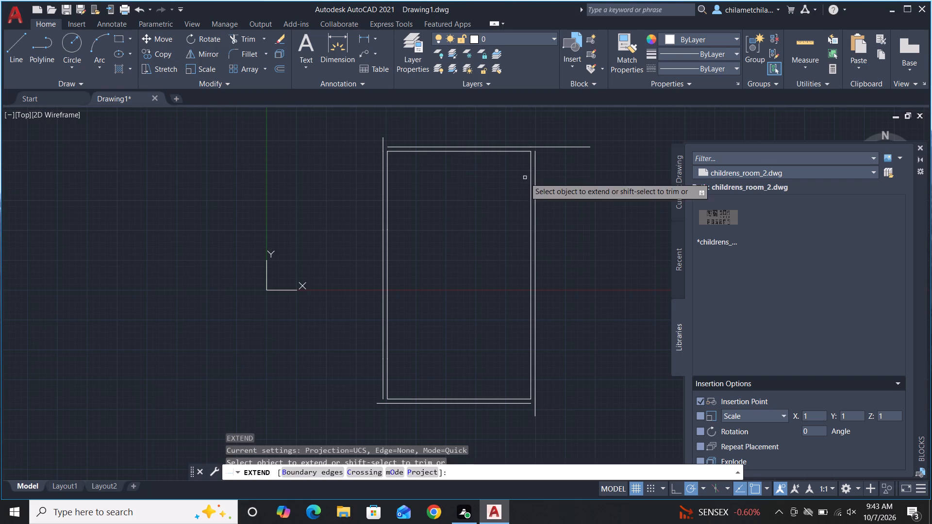
scroll(402, 141, "up", 3)
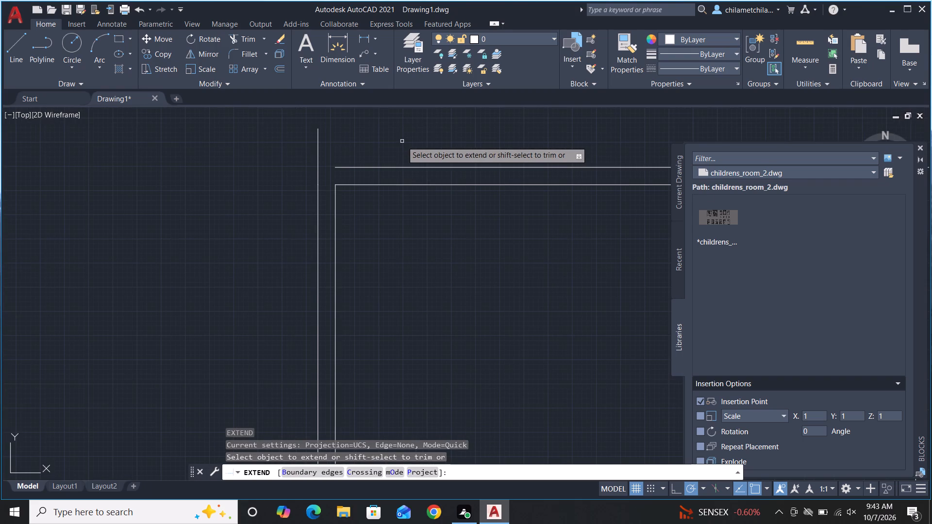
left_click(406, 169)
scroll(399, 101, "down", 2)
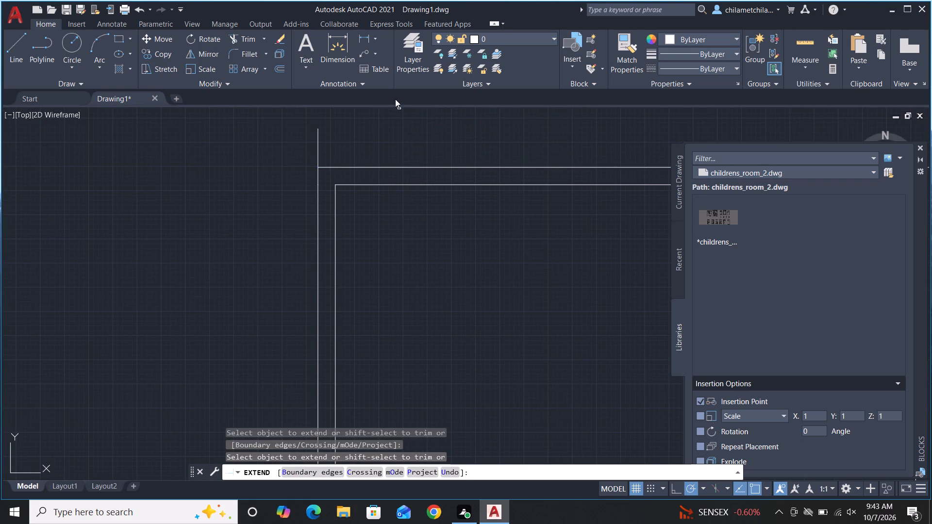
scroll(378, 122, "down", 2)
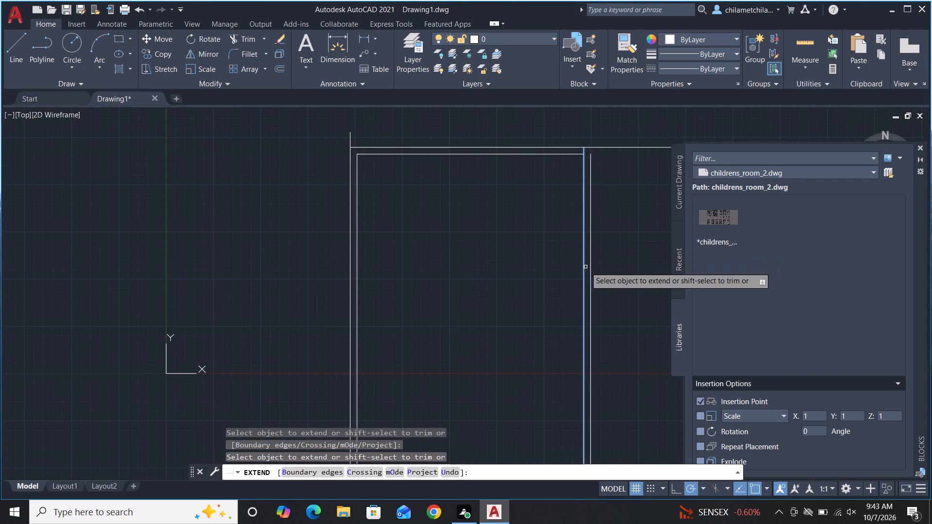
left_click(591, 269)
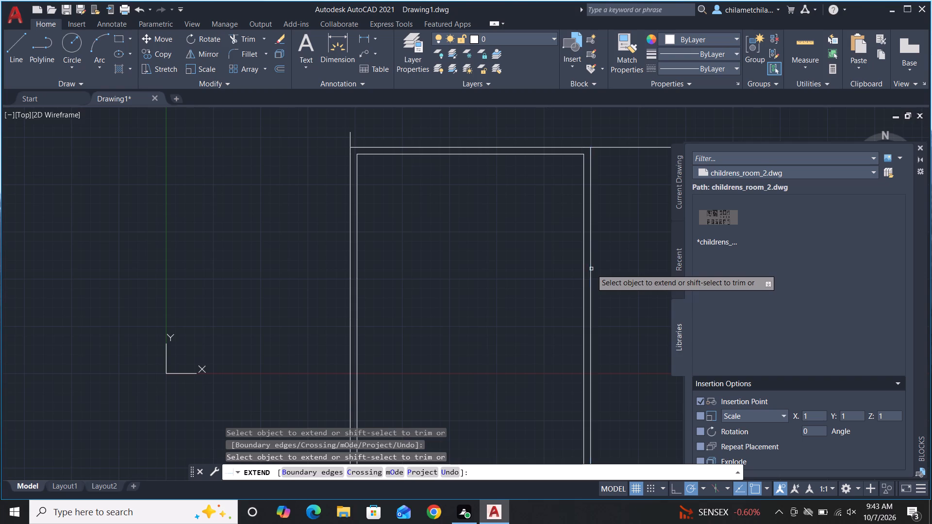
Extend the outer bottom line to the outer right line and the outer left line down to the bottom one, and end Extend.
scroll(549, 180, "down", 2)
scroll(540, 295, "up", 3)
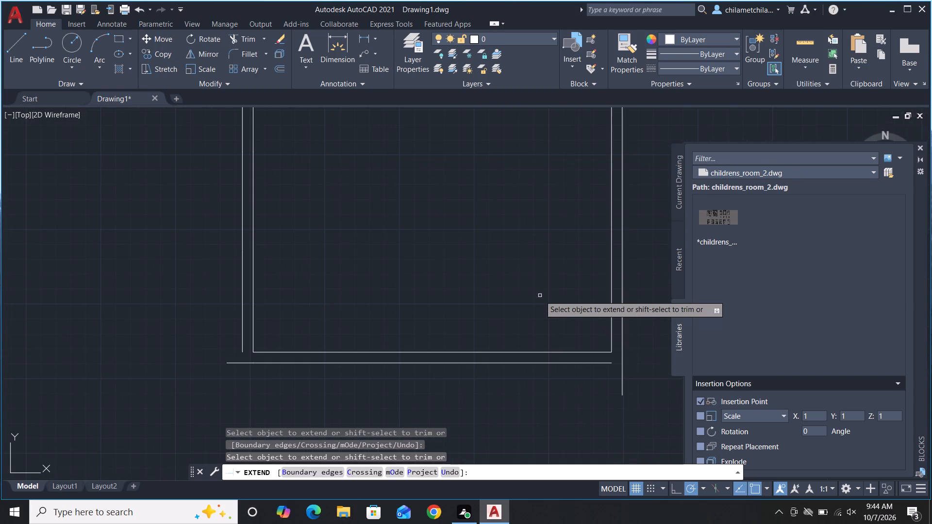
left_click(559, 363)
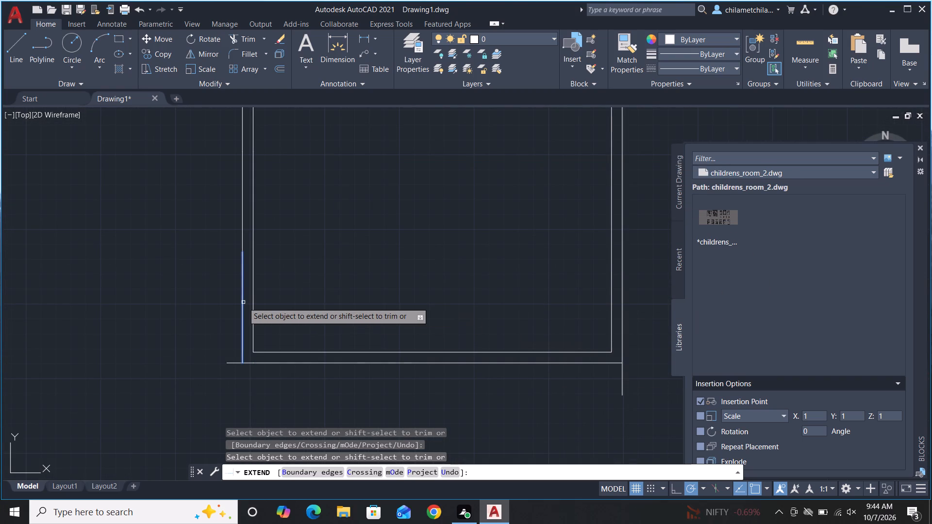
left_click(243, 302)
scroll(320, 279, "down", 4)
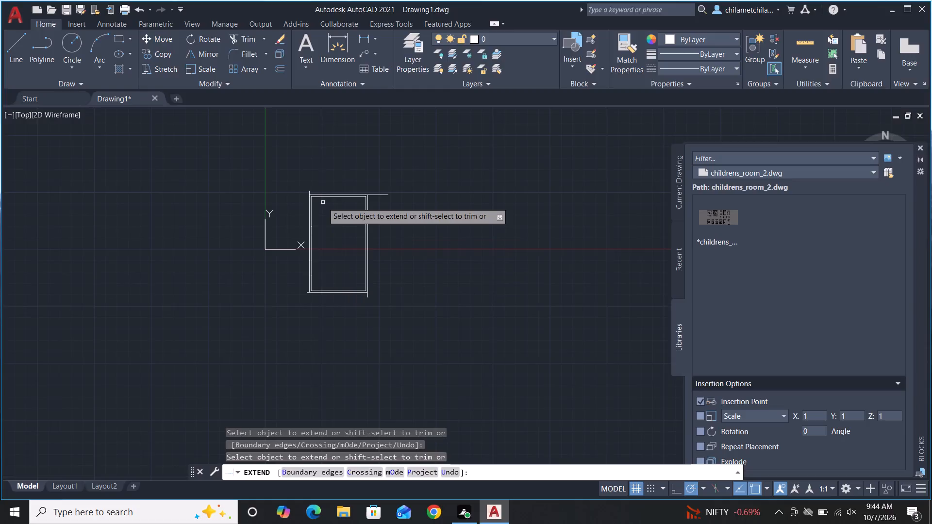
scroll(305, 199, "up", 4)
scroll(313, 206, "down", 2)
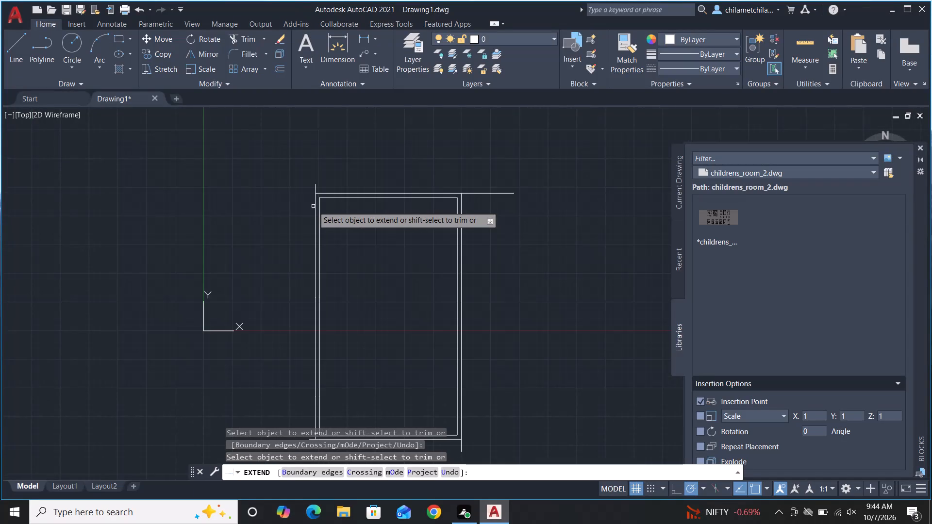
type("TR")
key("space")
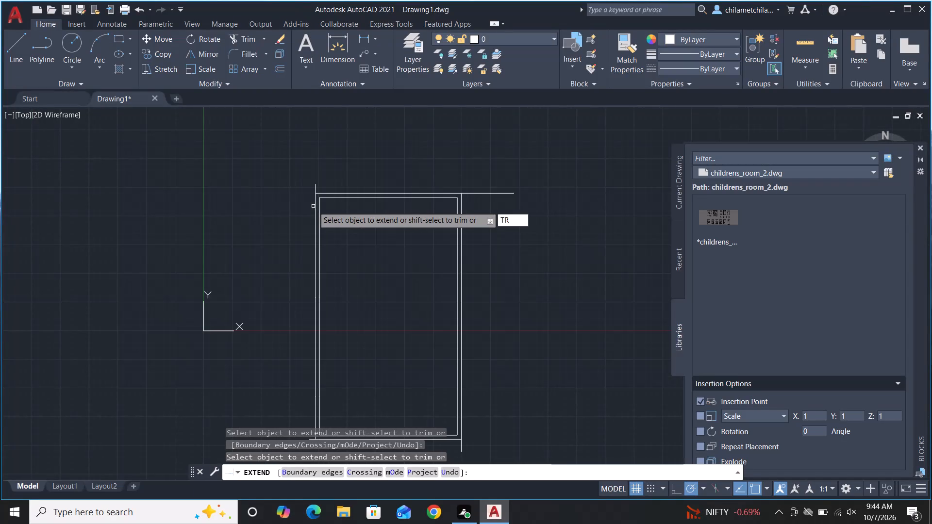
key("Escape")
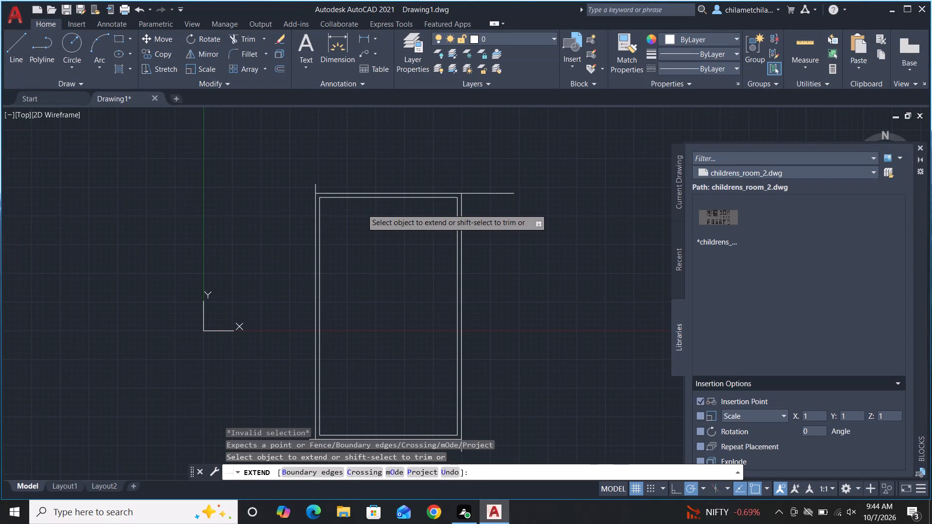
Trim the line ends that overshoot the two top corners of the outer rectangle.
type("TR")
key("space")
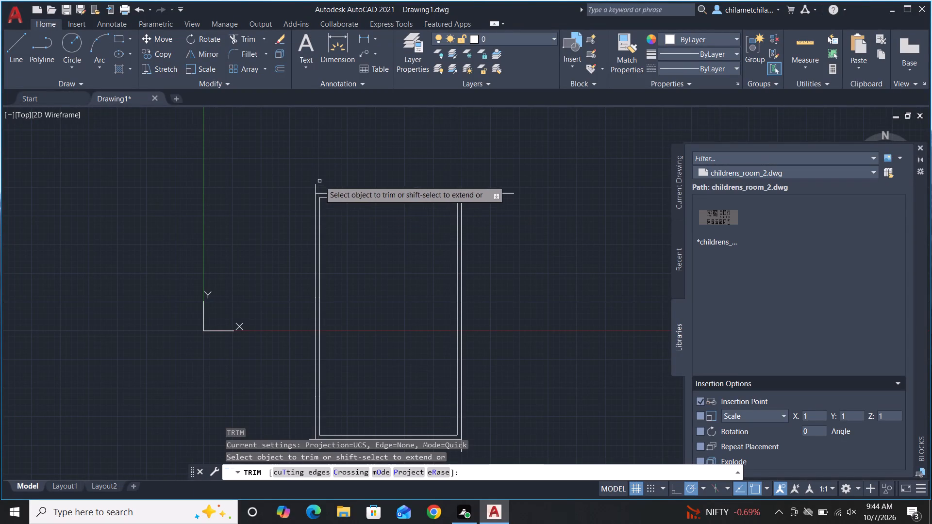
left_click(316, 188)
scroll(454, 127, "down", 2)
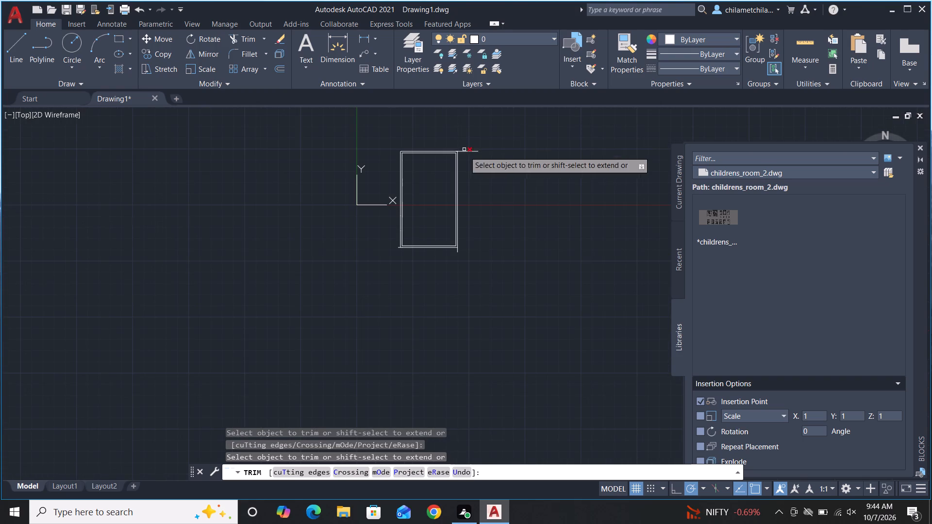
scroll(459, 152, "up", 5)
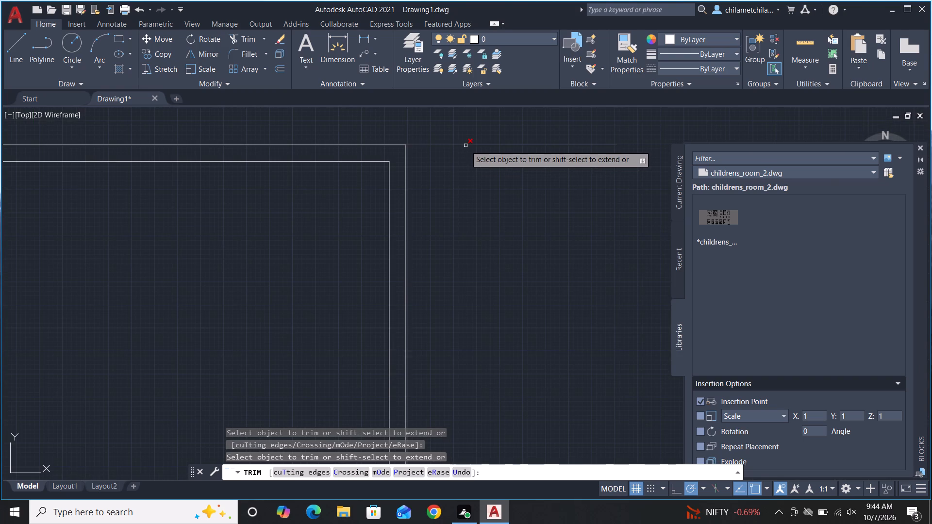
left_click(466, 145)
scroll(549, 181, "down", 3)
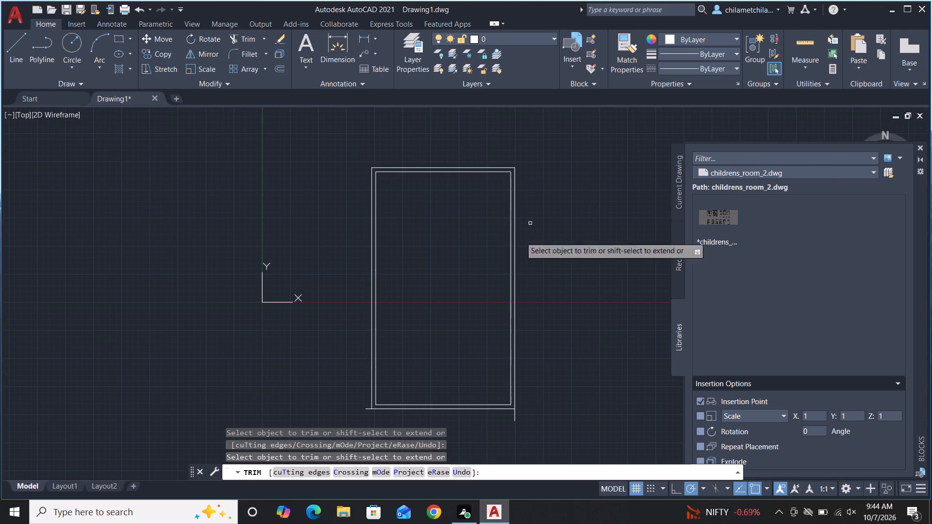
Trim the line ends that overshoot the two bottom corners of the outer rectangle and end the Trim command.
scroll(371, 411, "up", 6)
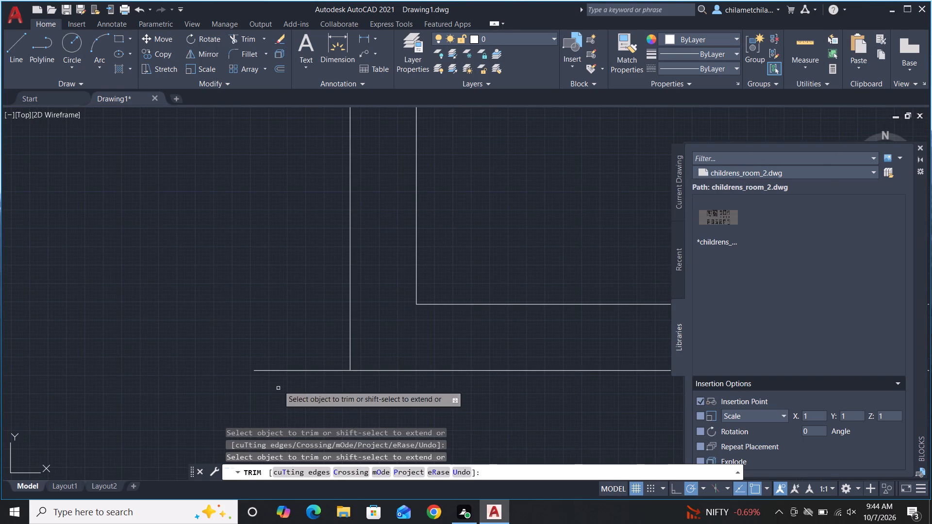
left_click(286, 371)
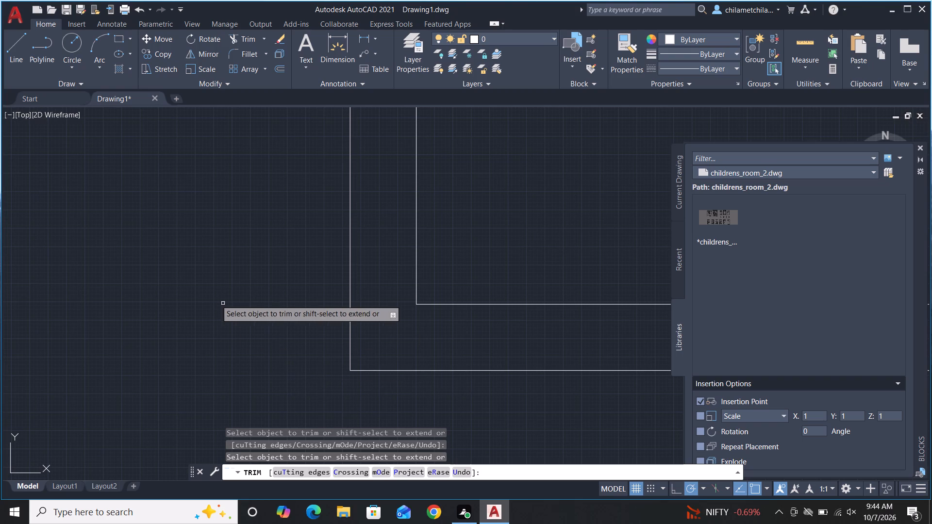
scroll(211, 299, "down", 3)
scroll(169, 286, "down", 3)
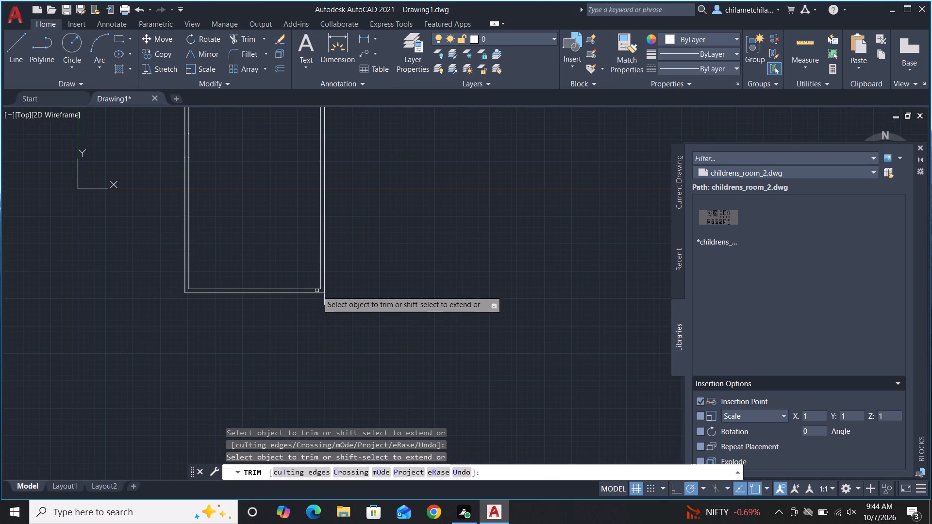
scroll(317, 291, "up", 5)
left_click(369, 362)
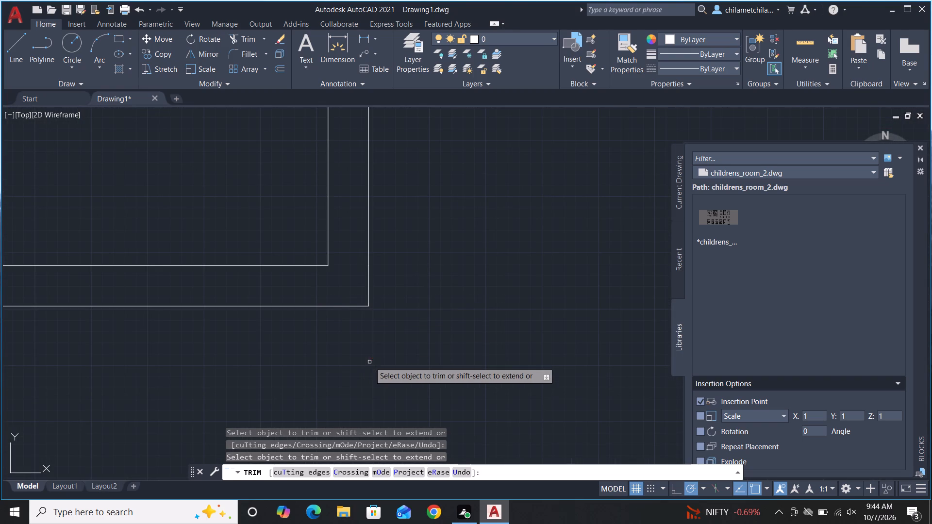
scroll(561, 266, "down", 4)
scroll(598, 305, "down", 2)
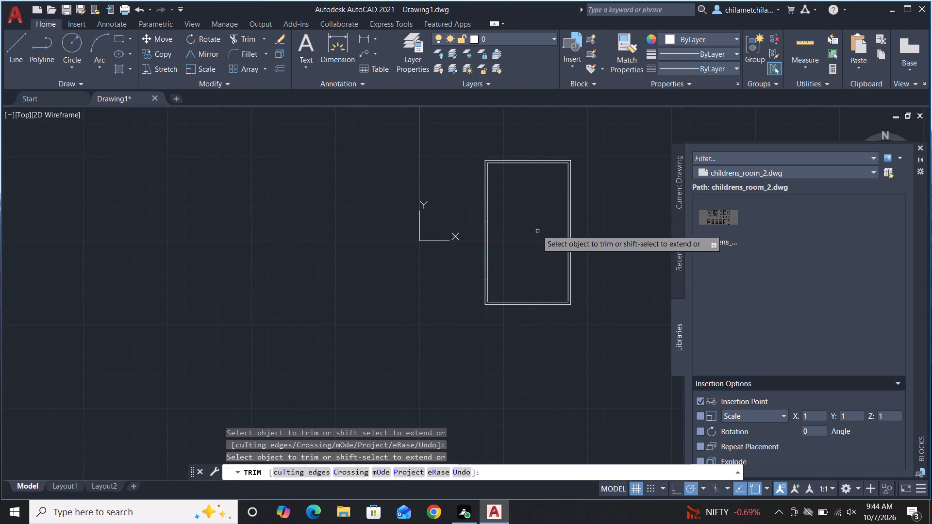
key("Escape")
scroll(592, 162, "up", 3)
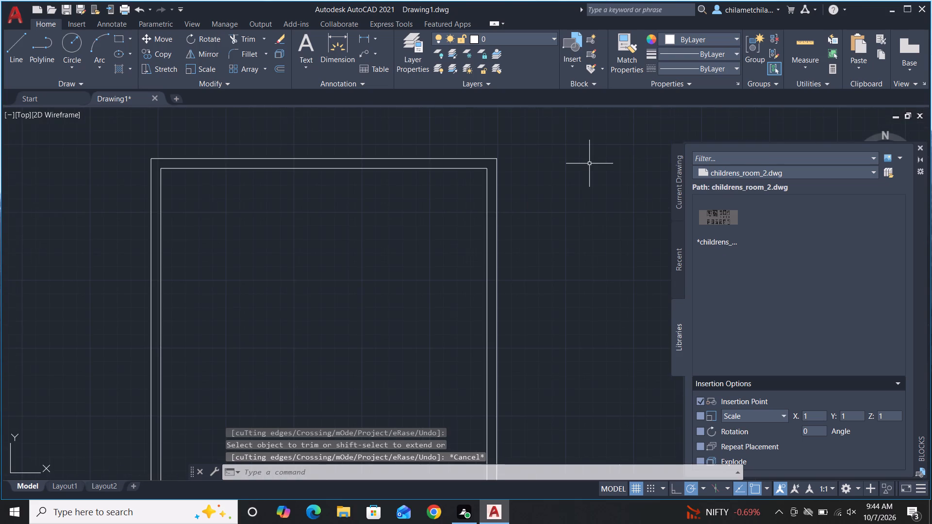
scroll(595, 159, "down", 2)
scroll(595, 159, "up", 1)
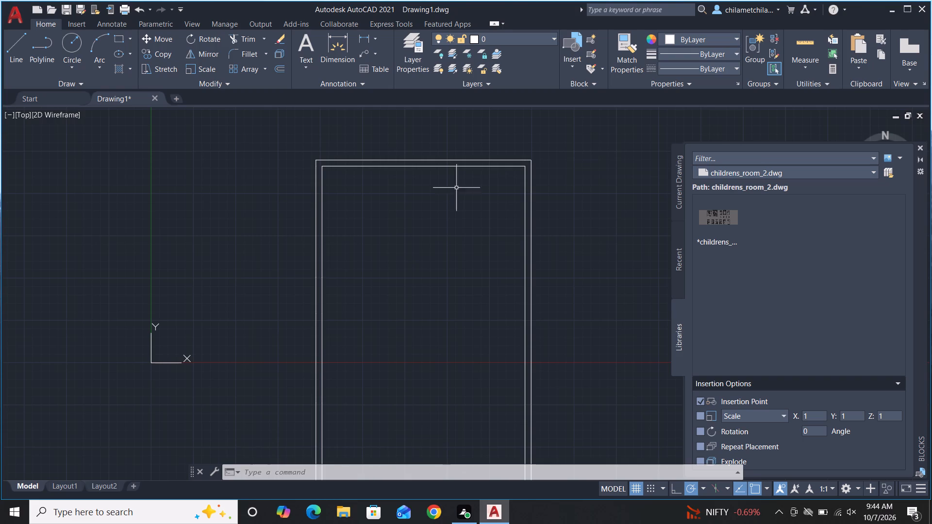
Draw a 12' by 12' room in the inner top-left corner: a line 12' down from the inner top wall, then across to the inner left wall.
type("L")
key("space")
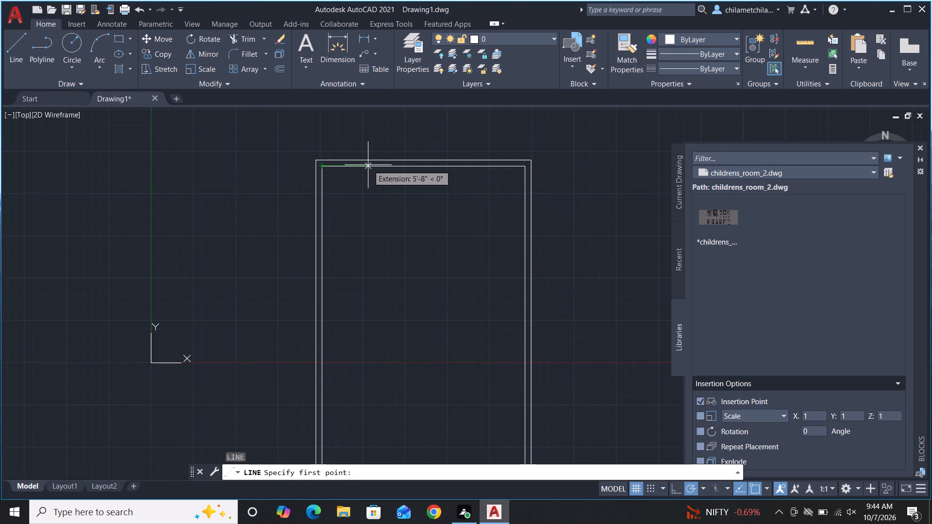
type("12'")
key("Return")
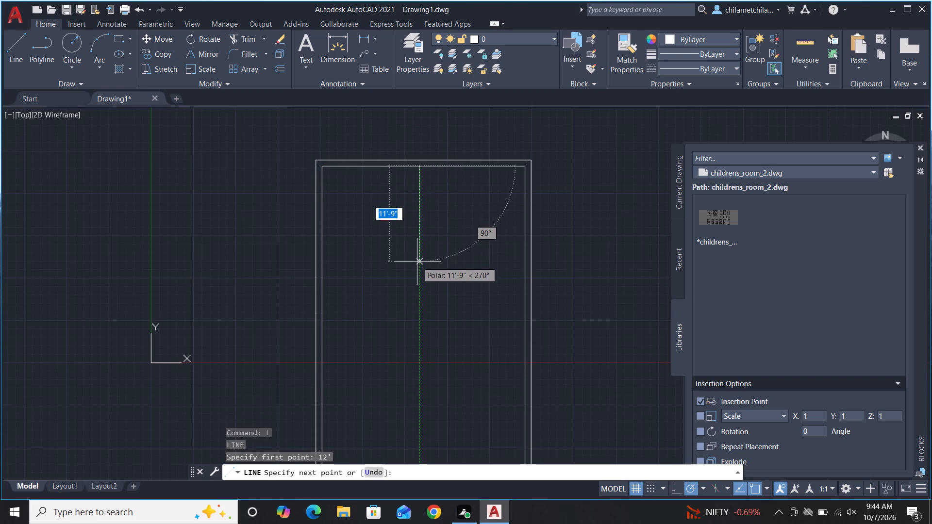
type("12'")
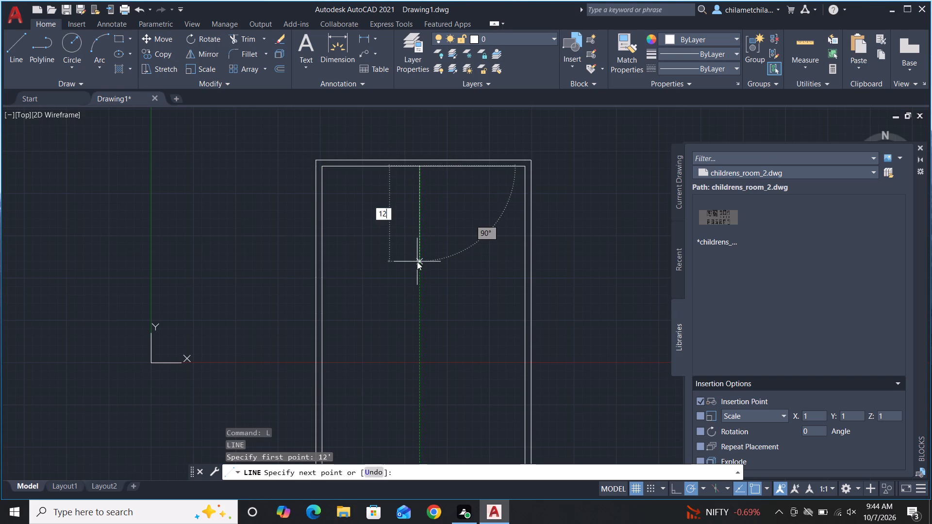
key("Return")
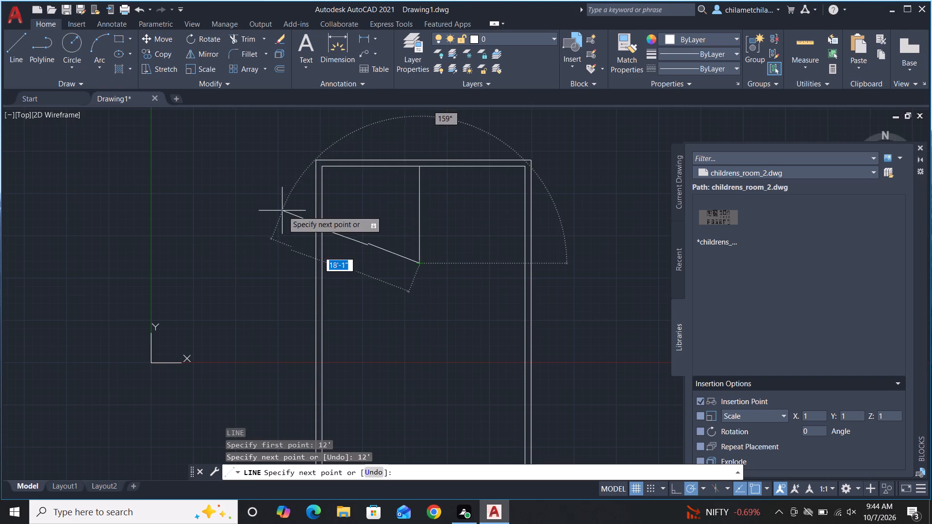
scroll(321, 262, "up", 5)
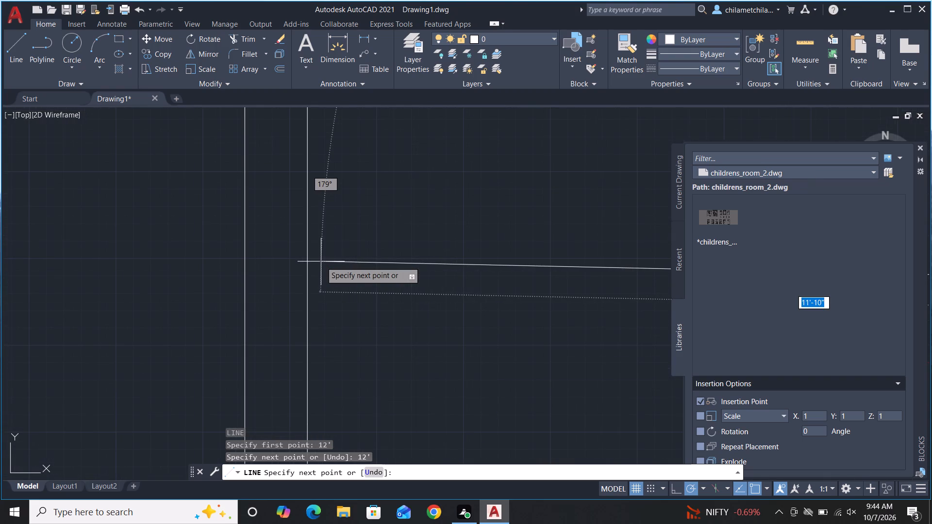
left_click(306, 284)
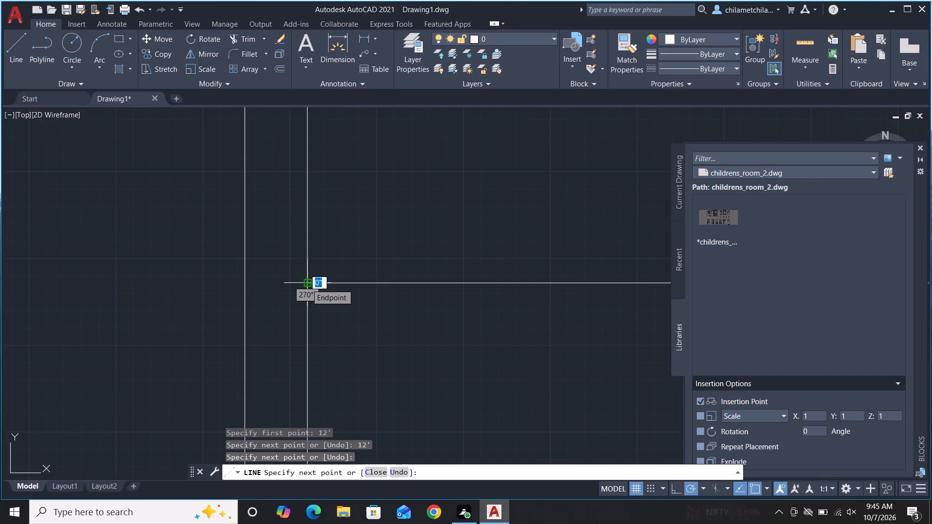
key("Escape")
Offset the room's vertical partition line 6" to the right, away from the room.
scroll(231, 271, "down", 3)
scroll(184, 270, "down", 2)
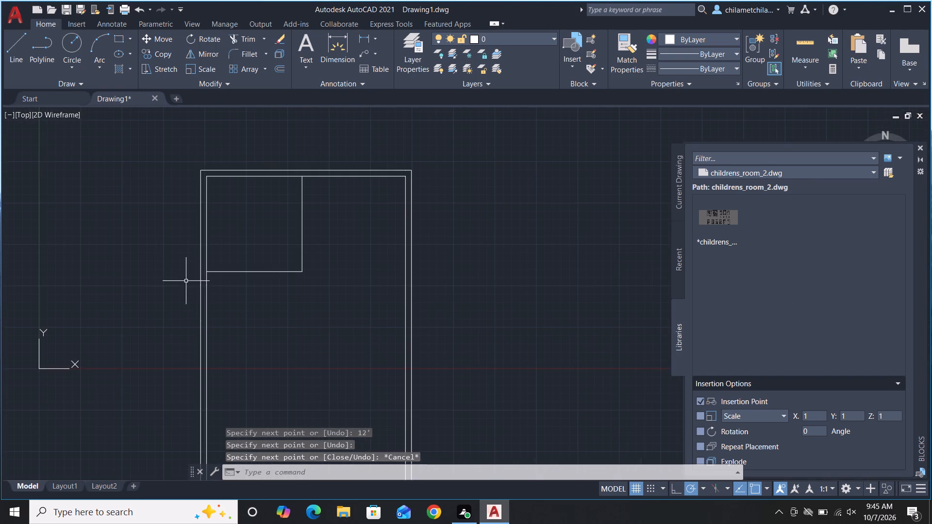
key("o")
key("space")
key("space")
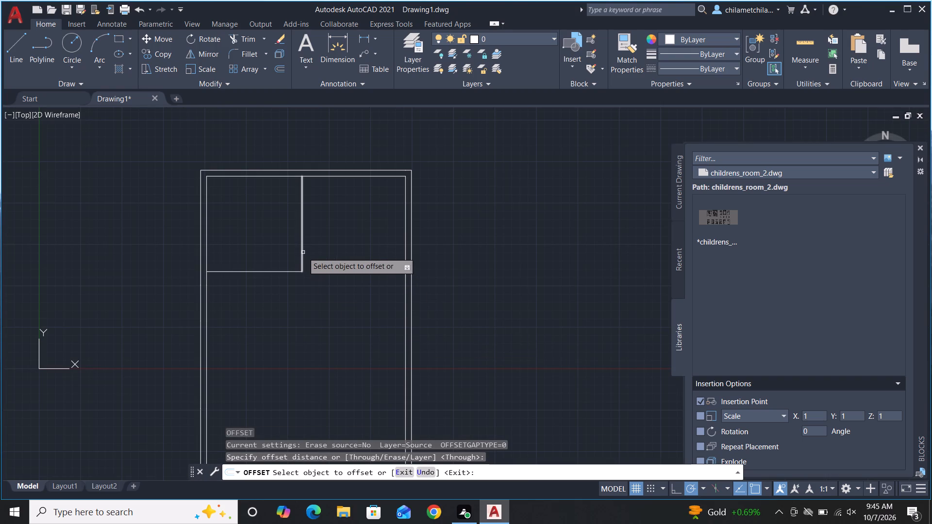
left_click(303, 252)
key("6")
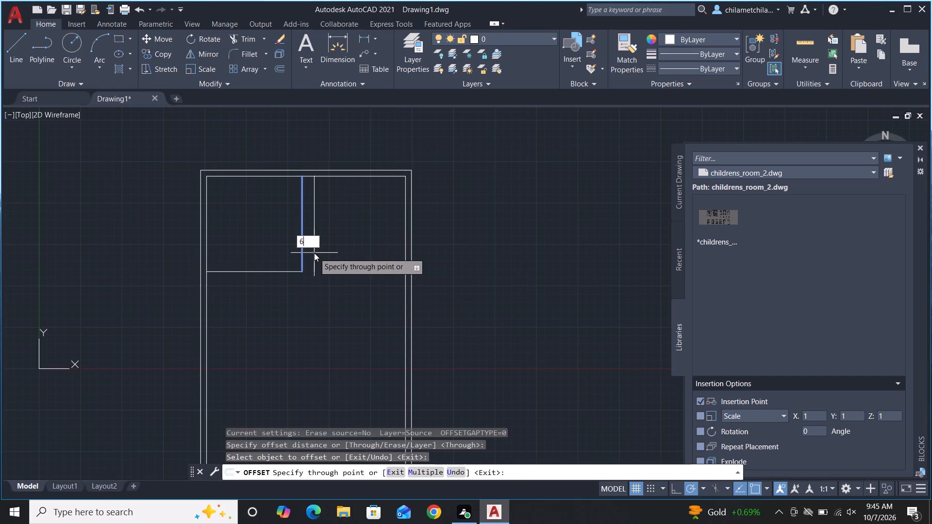
key("shift+quotedbl")
key("Return")
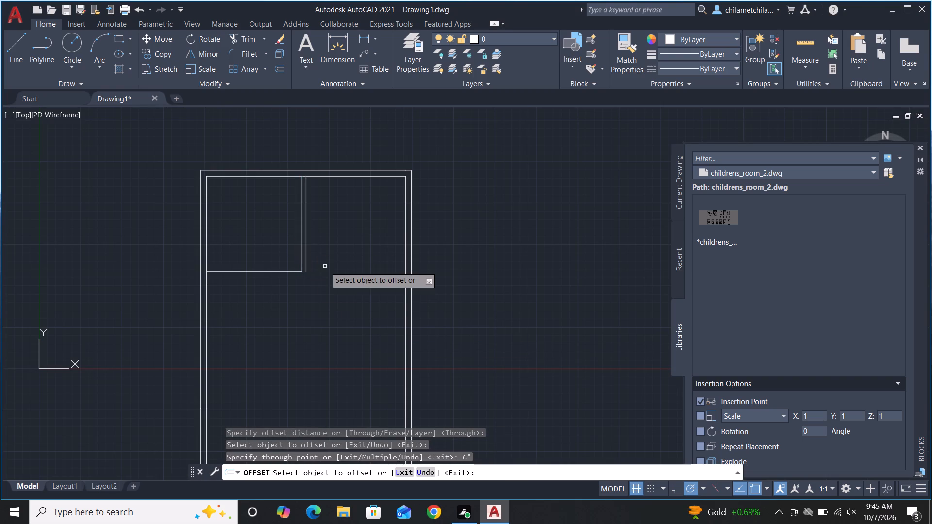
Offset the room's bottom partition line 6" downward and end the Offset command.
scroll(476, 171, "down", 1)
scroll(339, 223, "up", 3)
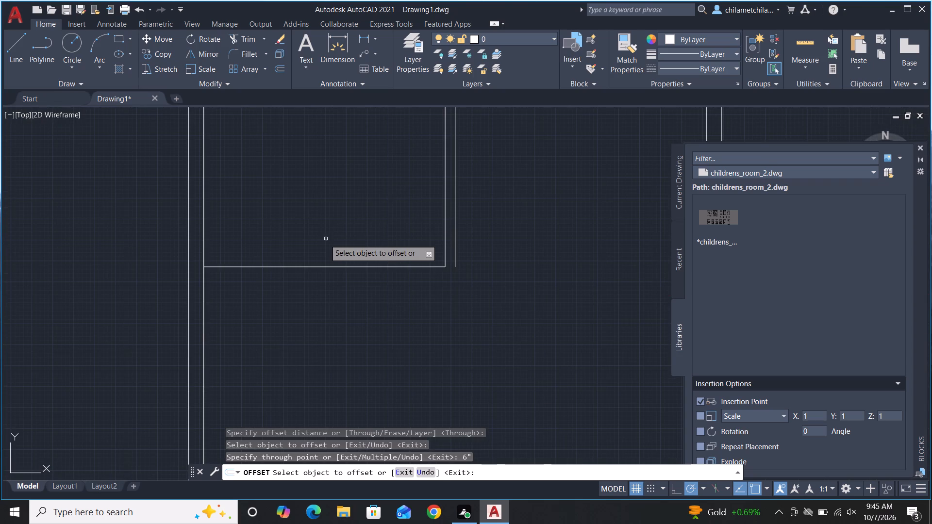
left_click(332, 266)
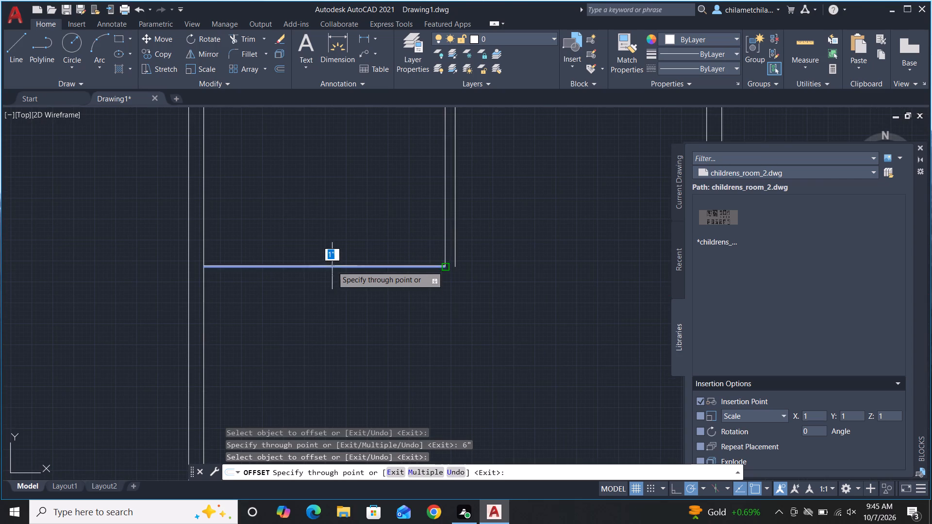
key("6")
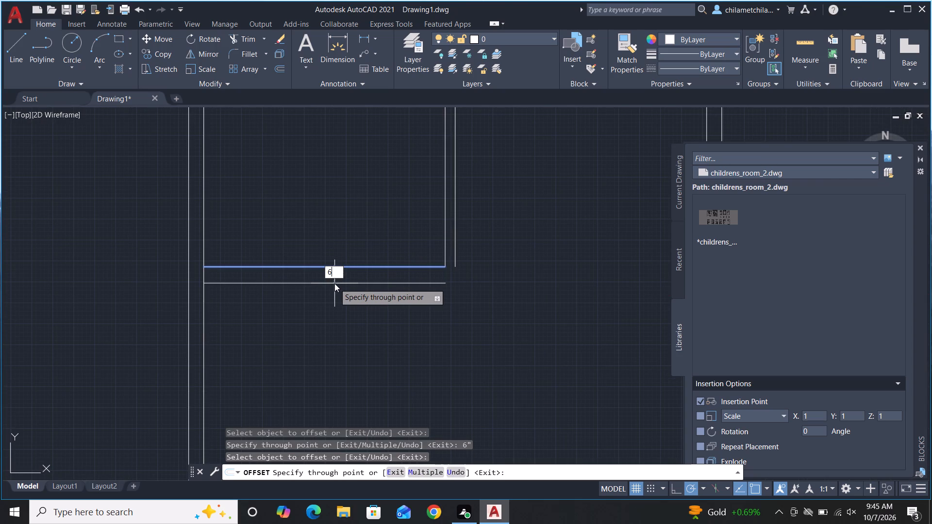
key("shift+quotedbl")
key("Return")
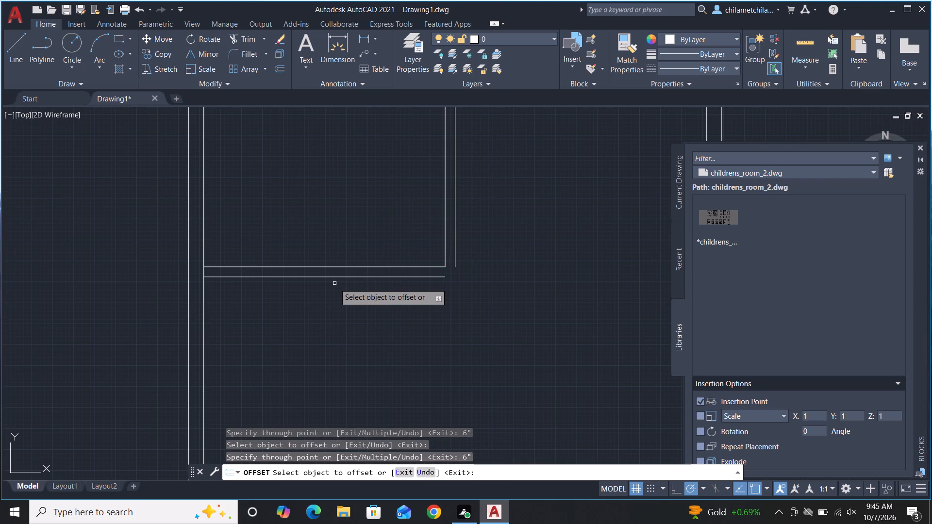
scroll(260, 252, "down", 3)
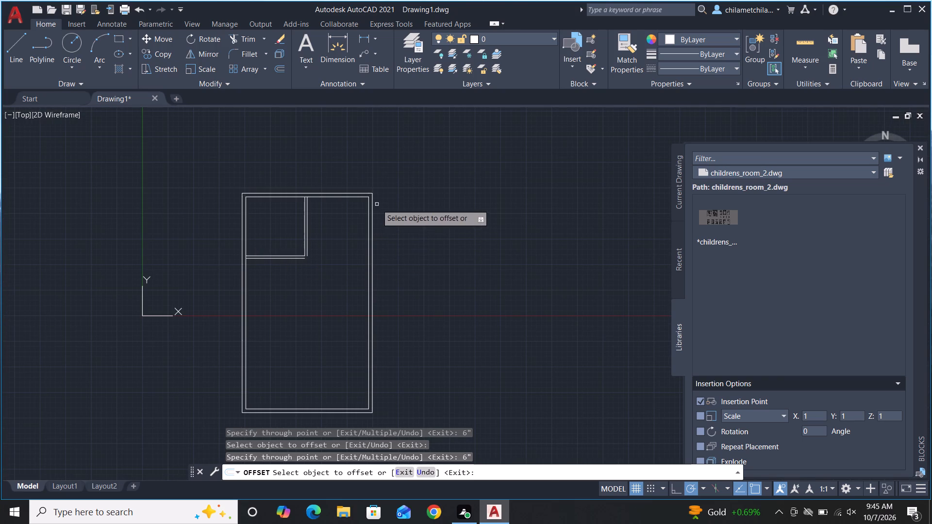
scroll(579, 190, "down", 1)
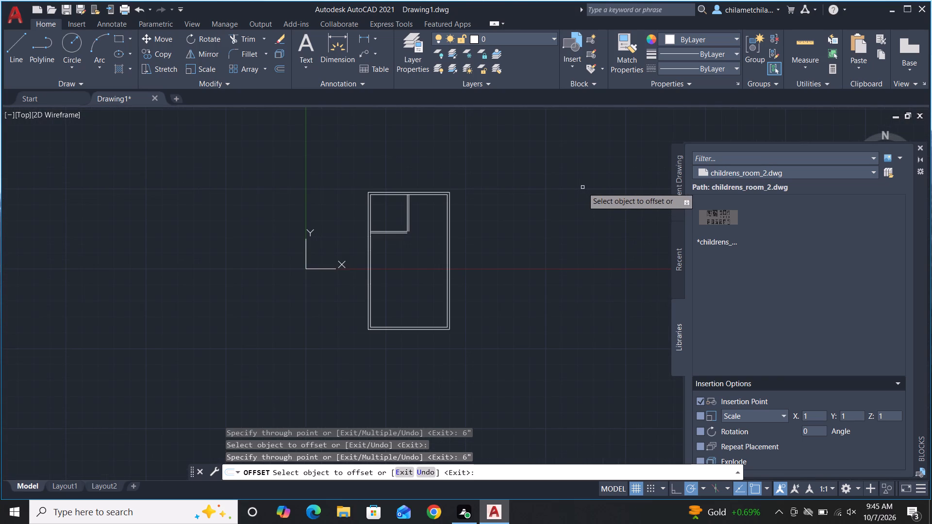
scroll(582, 187, "down", 1)
scroll(470, 184, "up", 4)
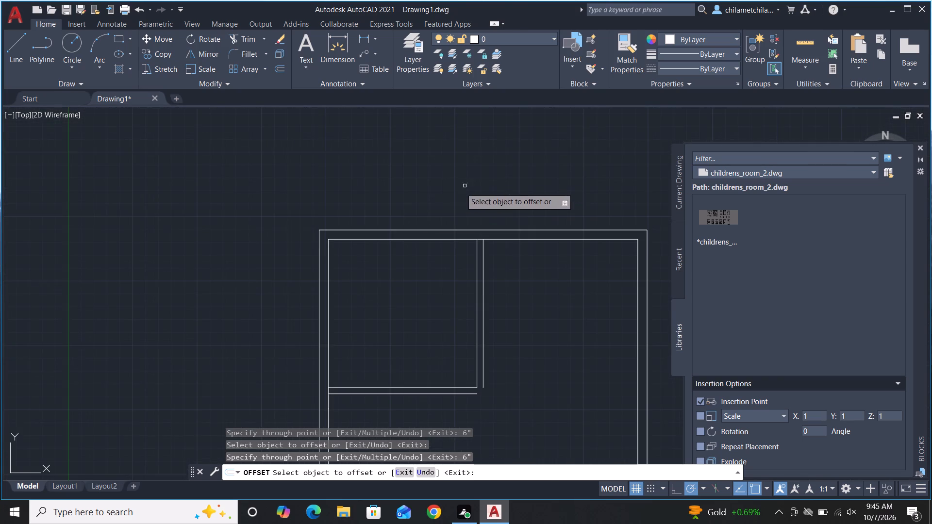
scroll(222, 202, "down", 2)
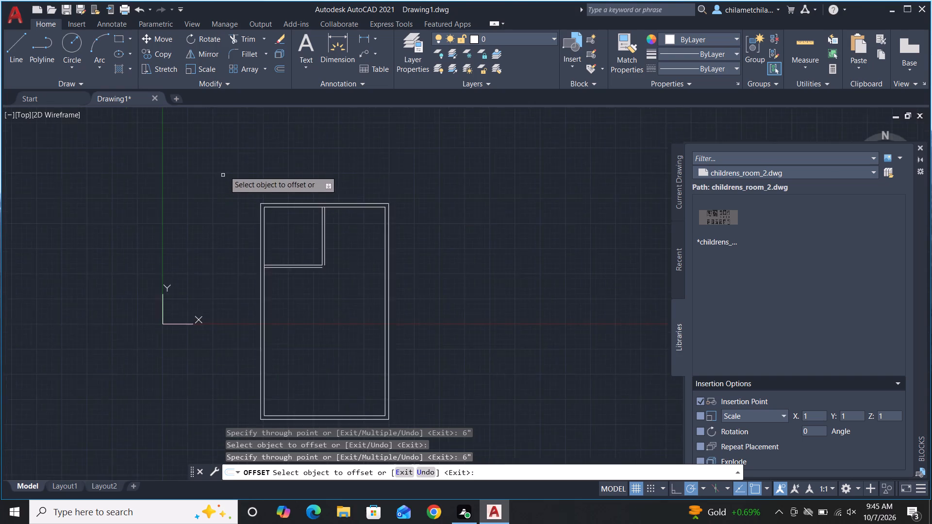
scroll(225, 170, "down", 1)
scroll(275, 199, "up", 3)
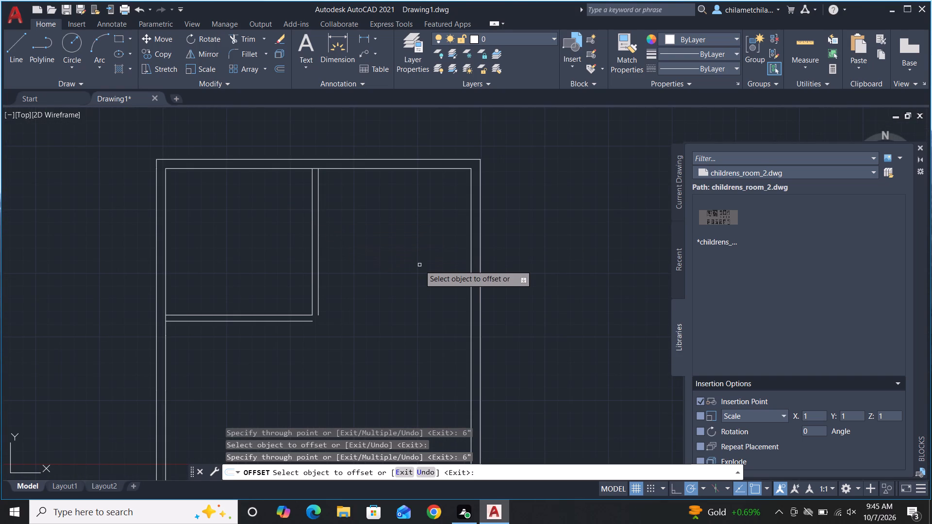
key("space")
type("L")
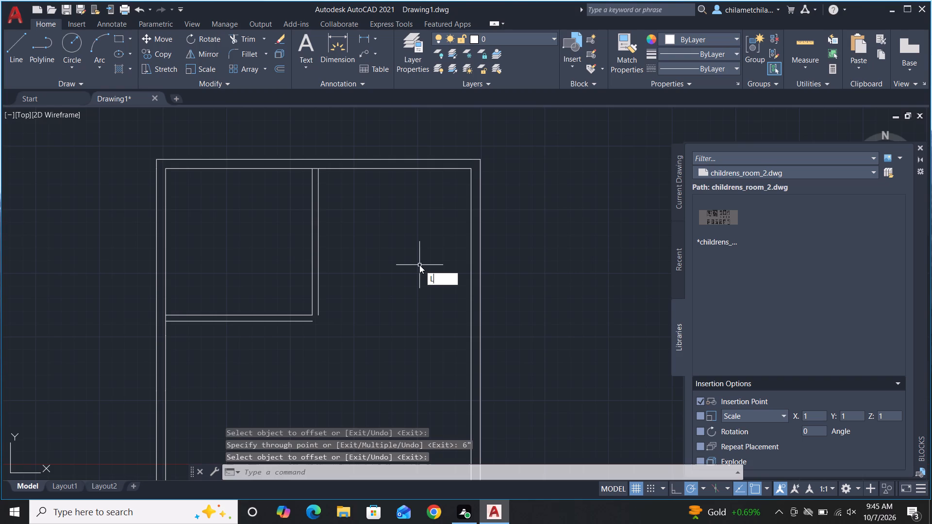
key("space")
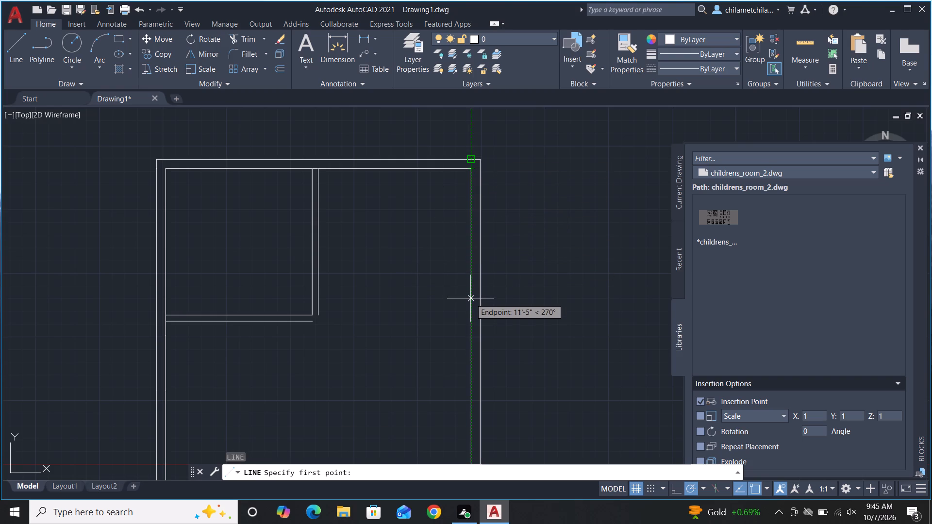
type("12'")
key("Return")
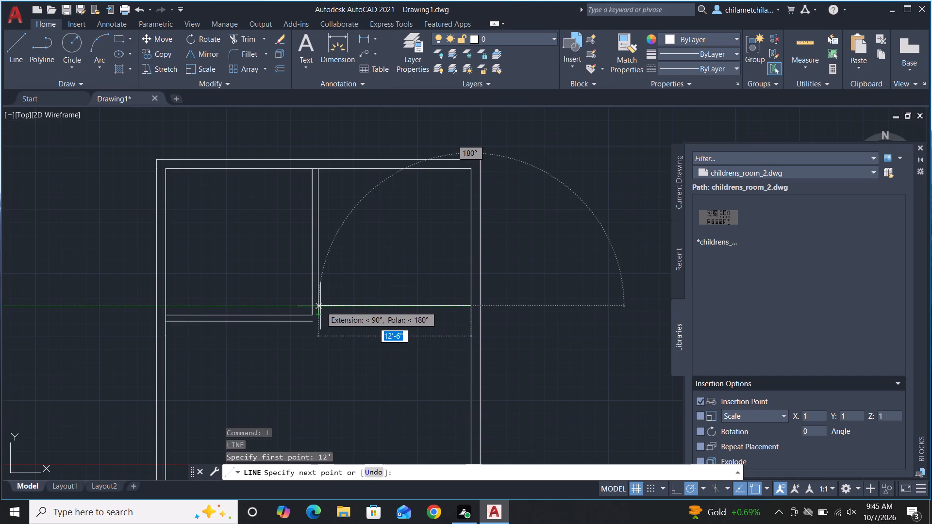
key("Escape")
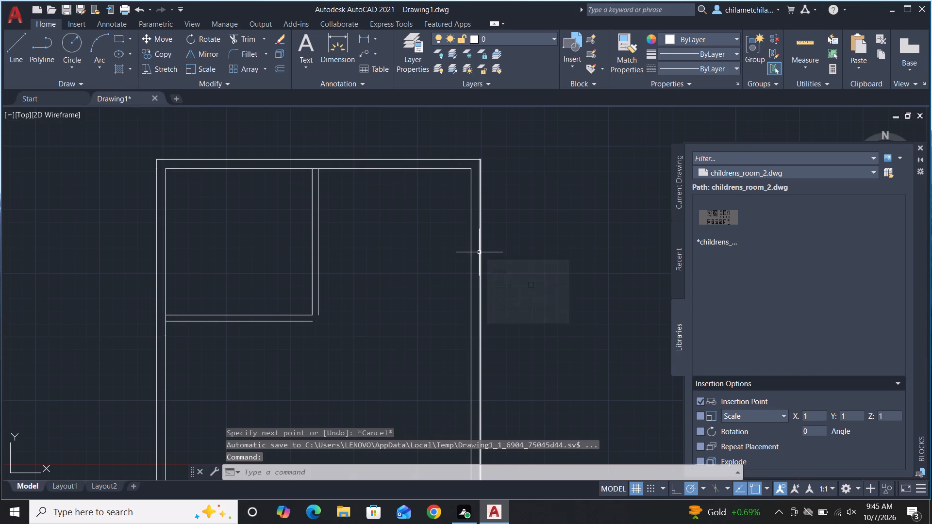
Draw a horizontal line from the inner right wall, 12' below its top corner, to the vertical partition's right-hand line.
key("l")
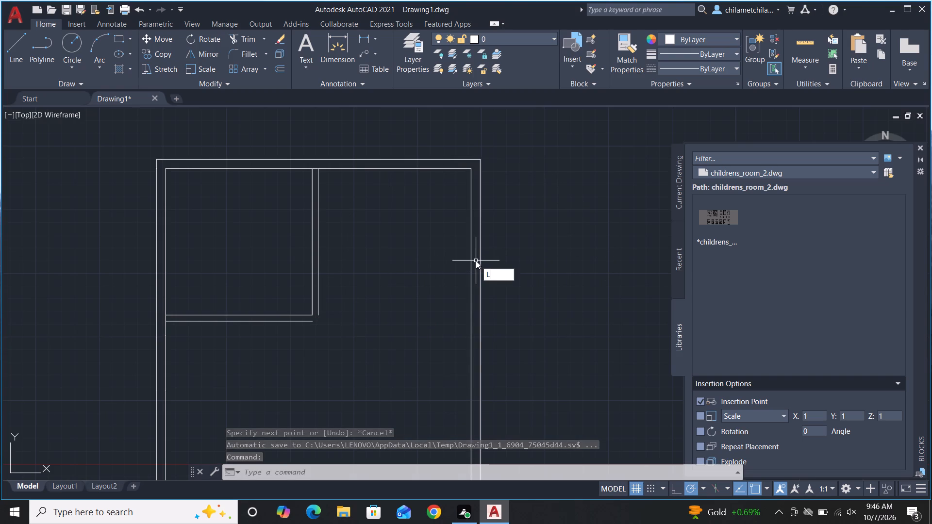
key("space")
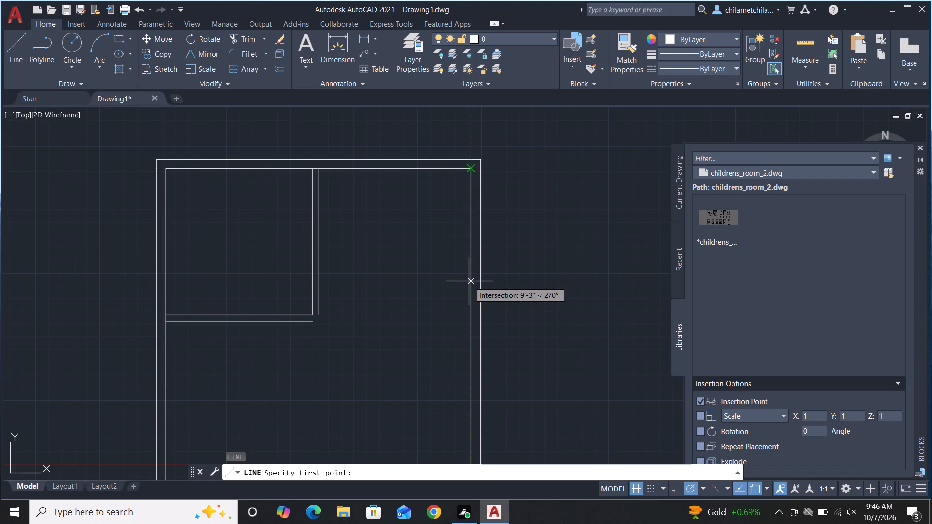
type("12'")
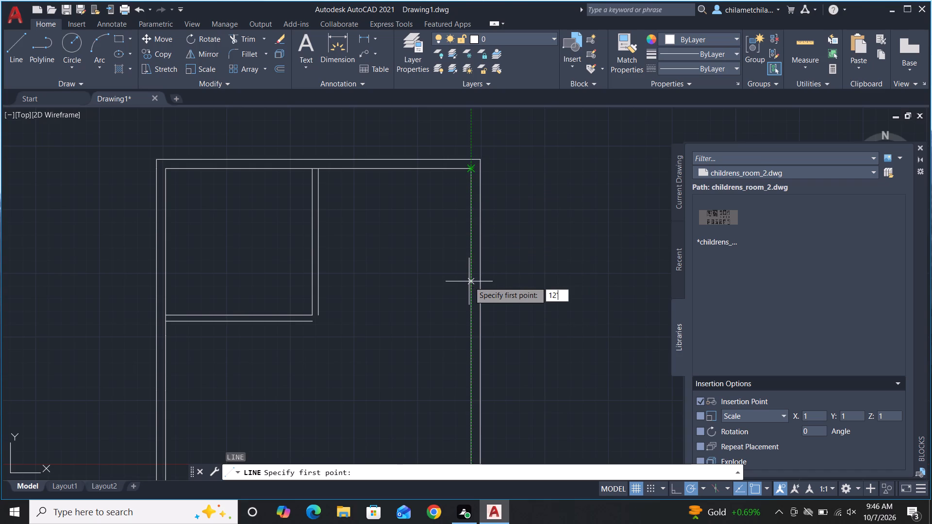
key("Return")
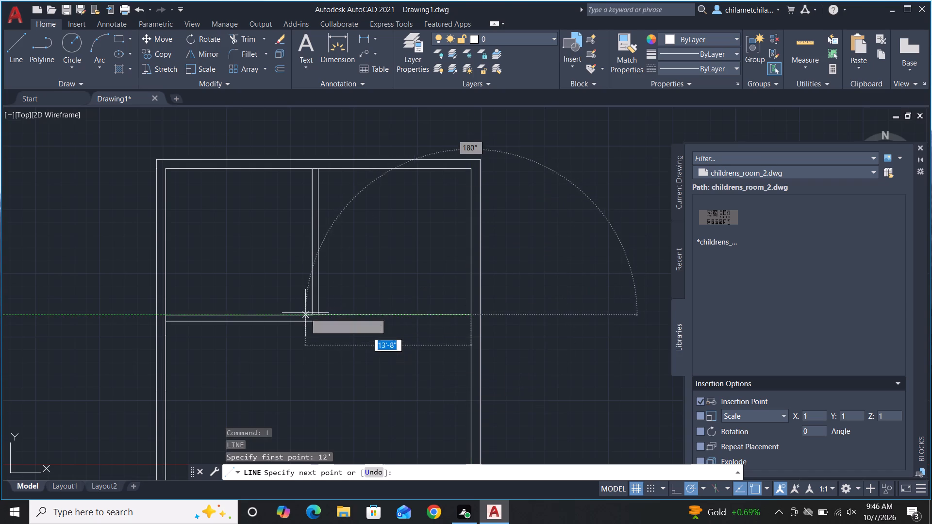
scroll(313, 307, "up", 4)
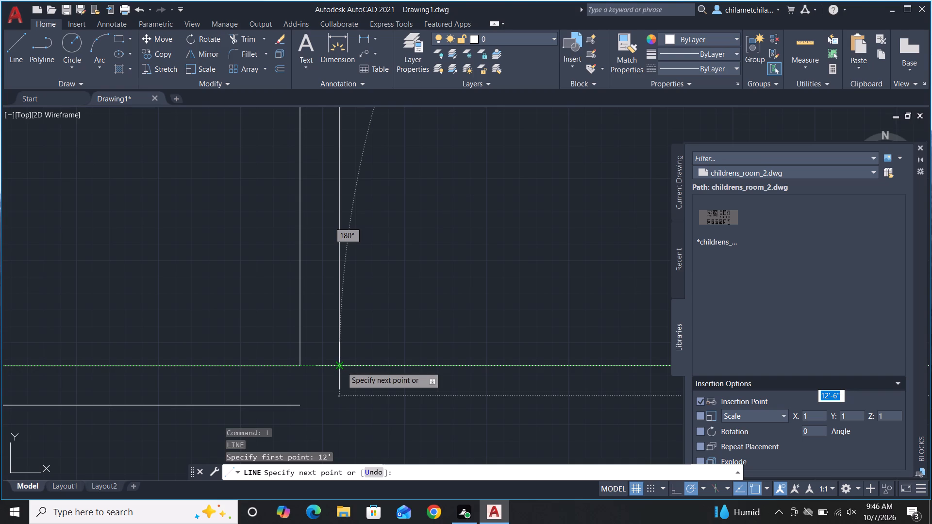
left_click(341, 366)
key("Escape")
Offset the right-hand room's bottom line 6" downward.
scroll(364, 249, "down", 3)
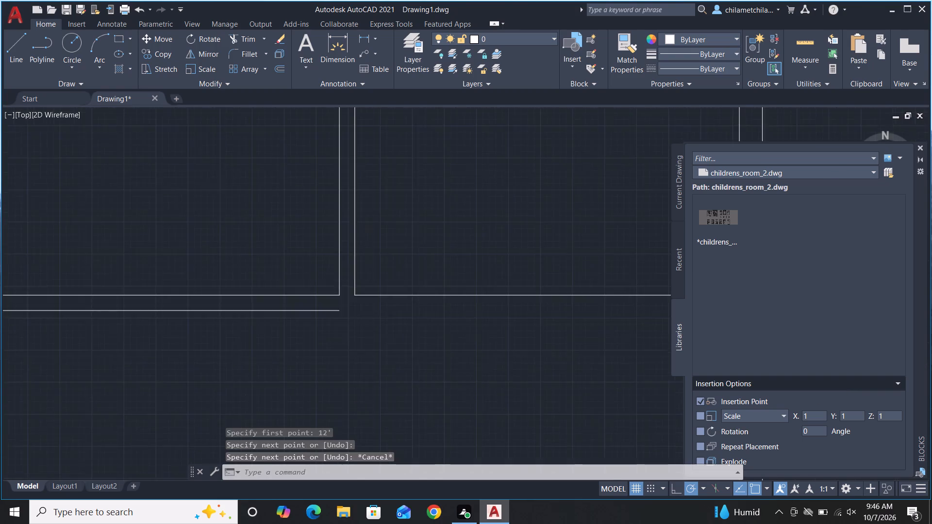
scroll(460, 327, "down", 1)
type("O")
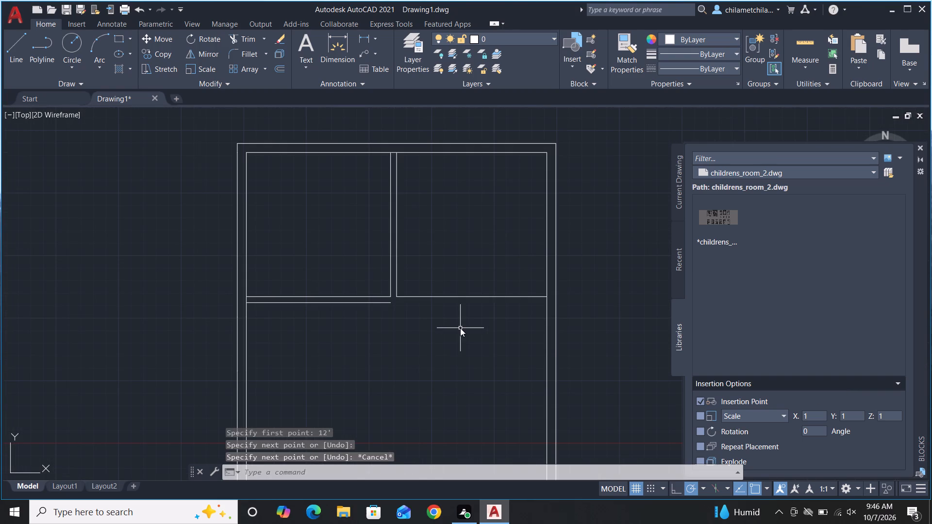
key("space")
key("space")
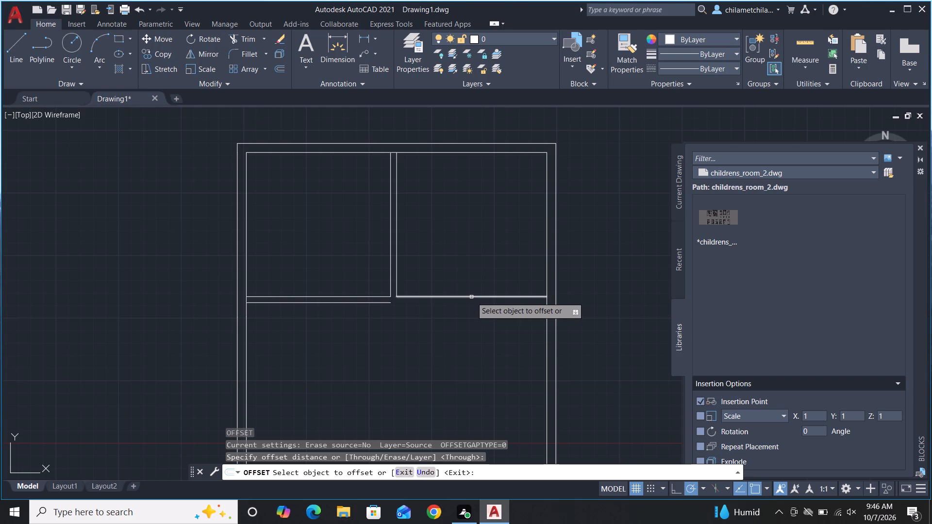
left_click(471, 297)
key("6")
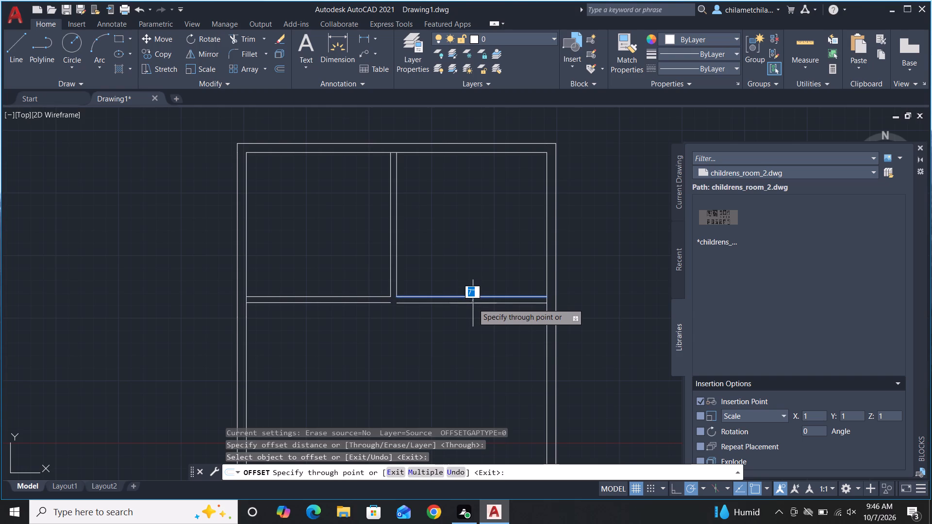
key("shift+quotedbl")
key("Return")
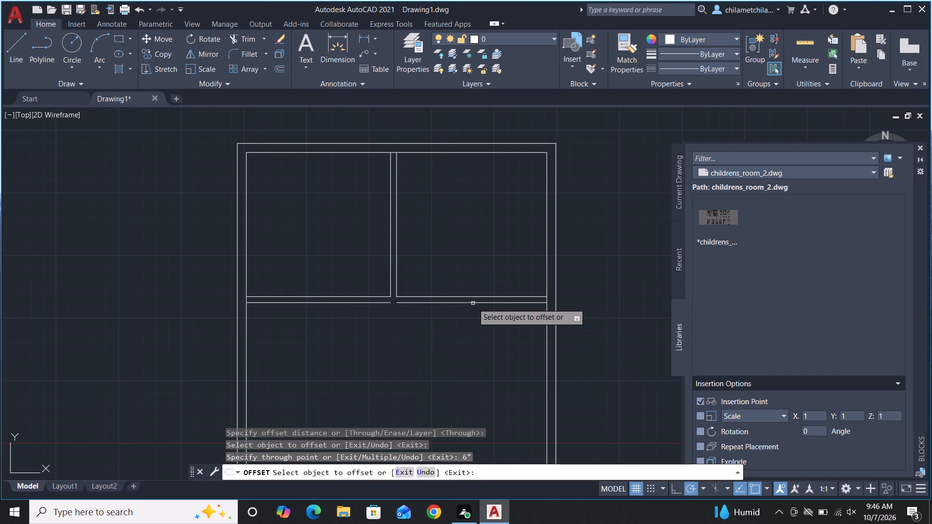
scroll(558, 202, "down", 2)
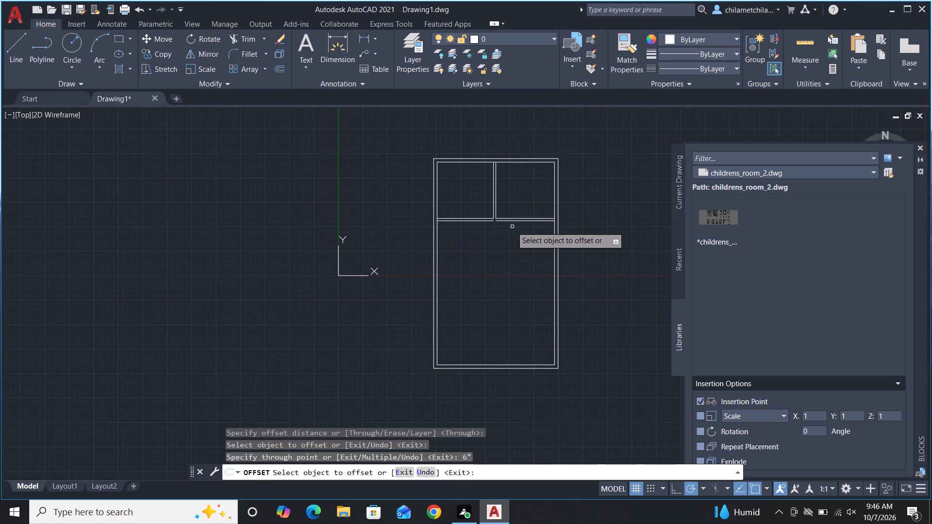
Extend the right-hand room's lower offset line across the partition gap to meet the left-hand room's lower partition line.
scroll(510, 226, "up", 3)
scroll(415, 205, "down", 2)
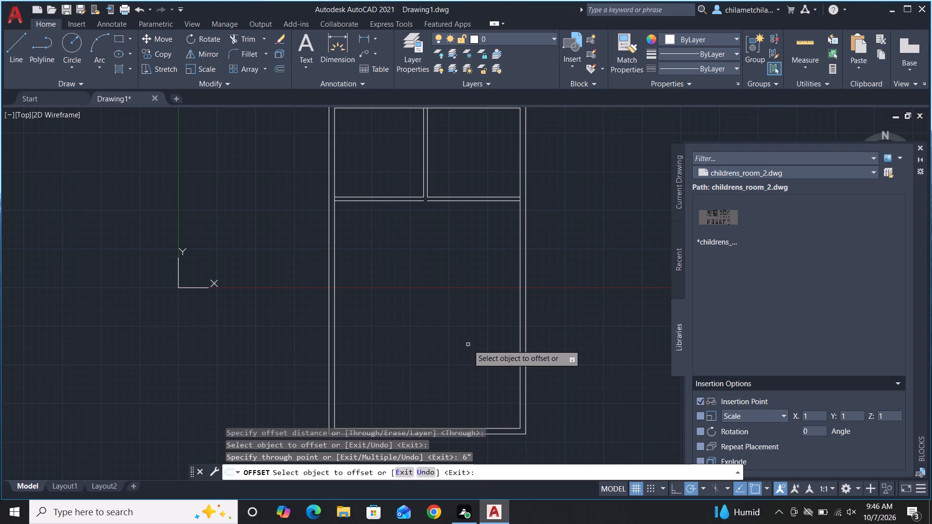
scroll(438, 317, "up", 2)
scroll(438, 317, "down", 2)
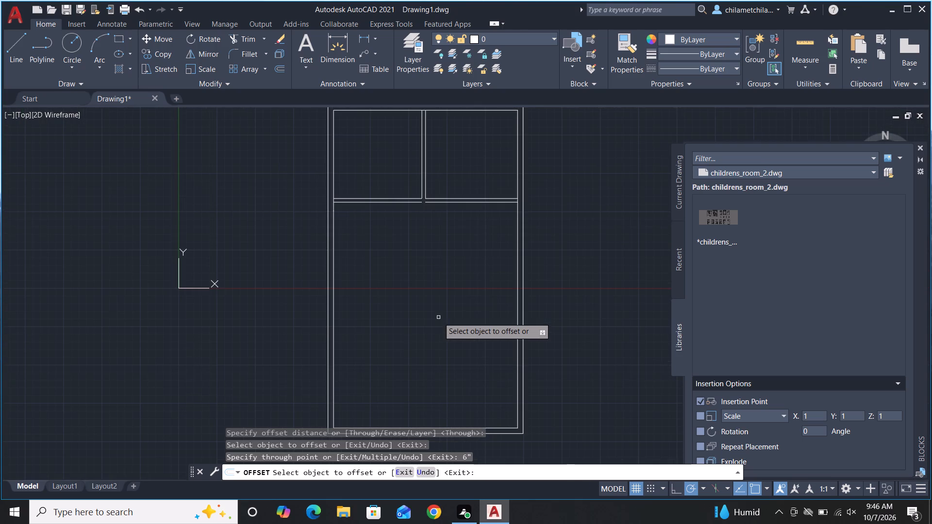
scroll(458, 171, "up", 2)
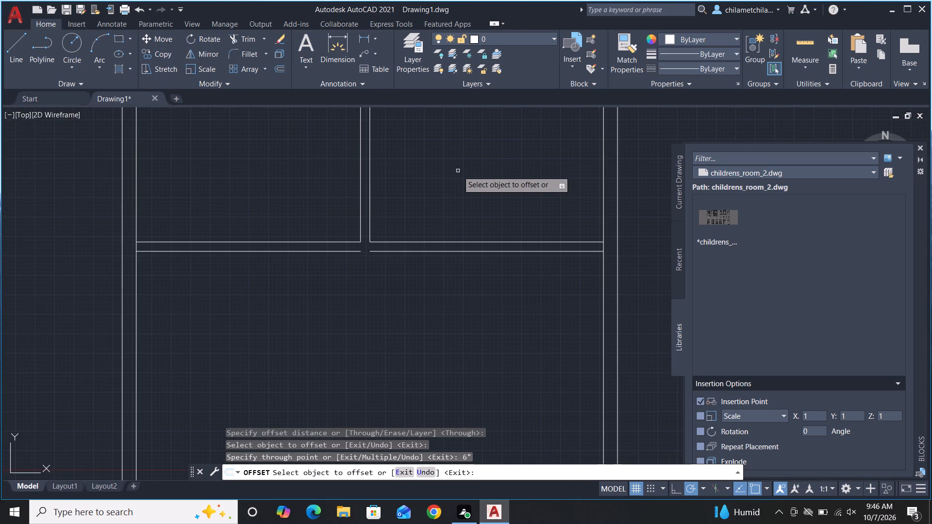
key("Escape")
key("e")
key("x")
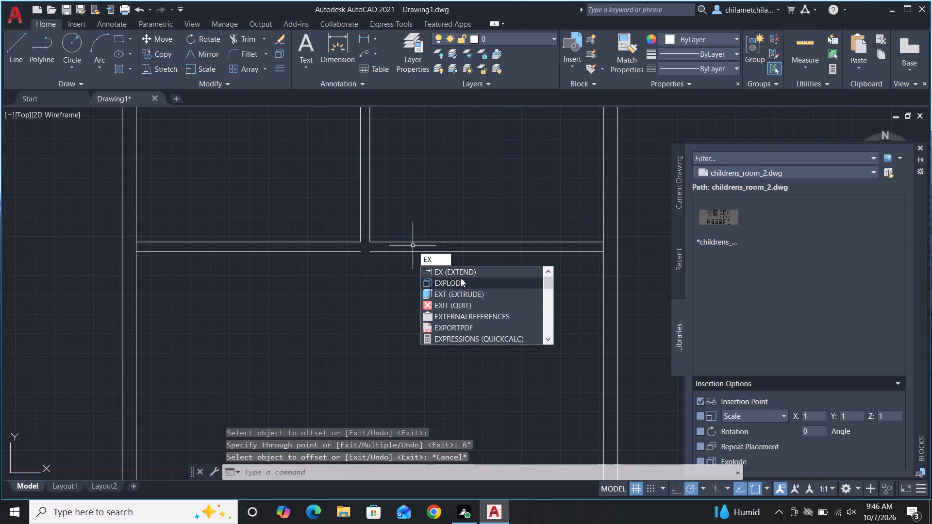
left_click(461, 269)
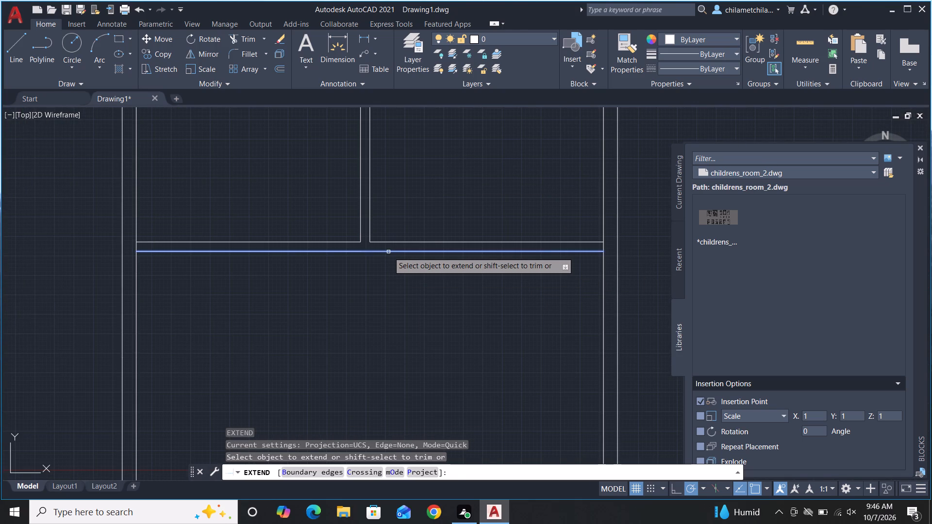
left_click(388, 252)
scroll(520, 144, "down", 2)
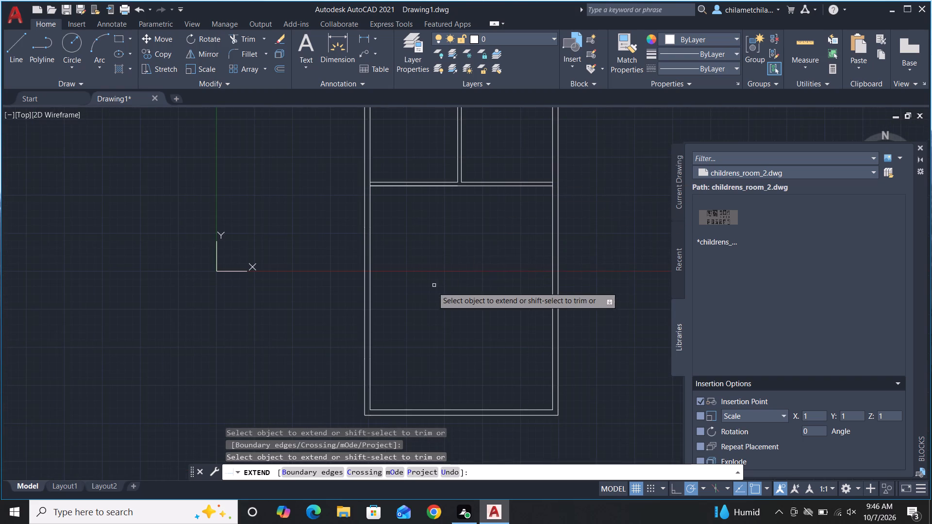
scroll(423, 300, "up", 1)
key("Escape")
Draw a small room's outline from the inner left wall, 4'6" below the horizontal partition: 7' to the right, then up to the partition.
key("l")
key("space")
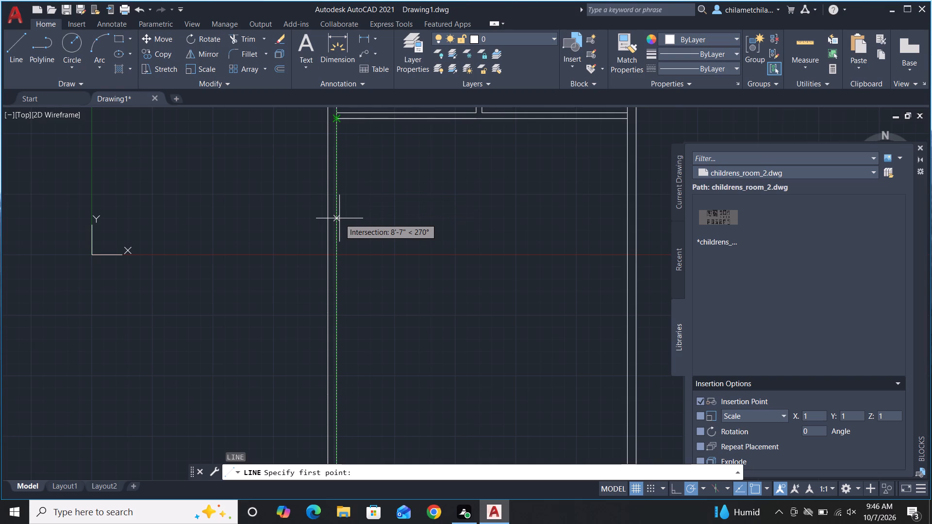
key("4")
key("apostrophe")
key("6")
key("shift+quotedbl")
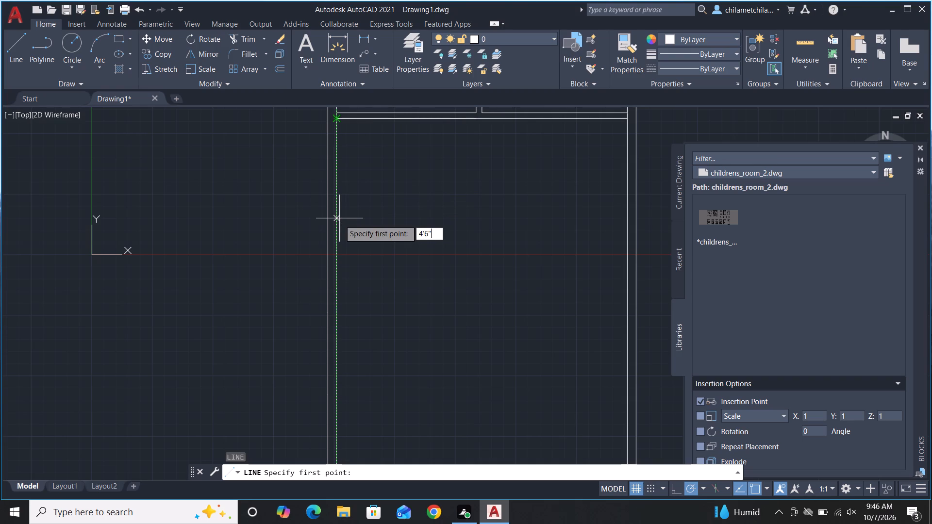
key("Return")
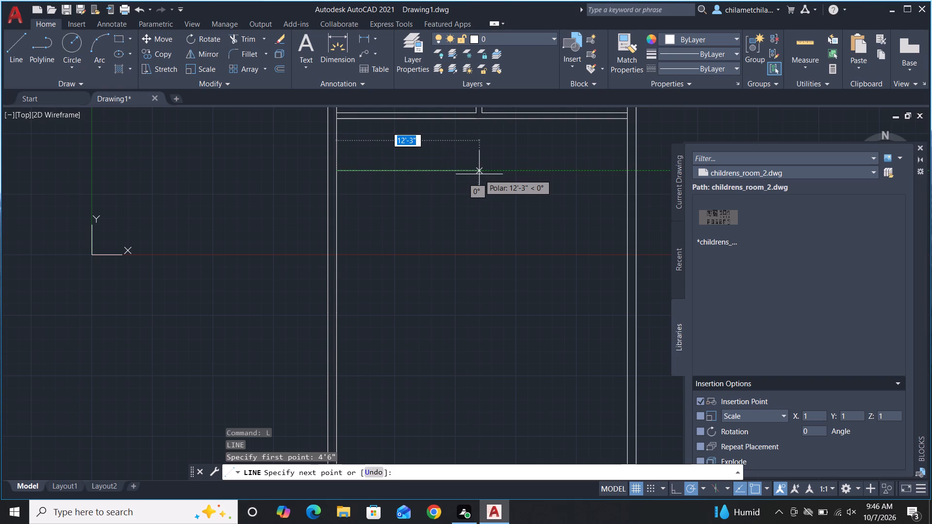
type("7'")
key("Return")
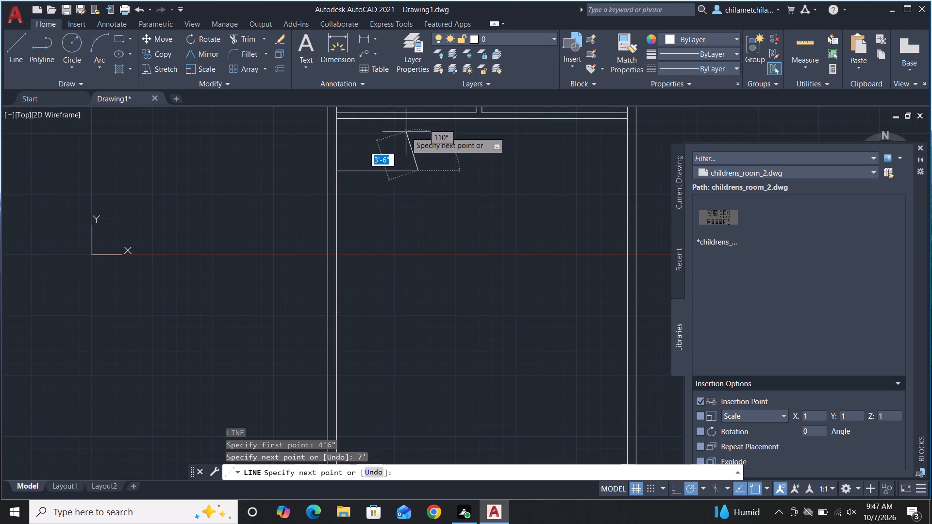
scroll(421, 128, "up", 2)
scroll(421, 128, "down", 2)
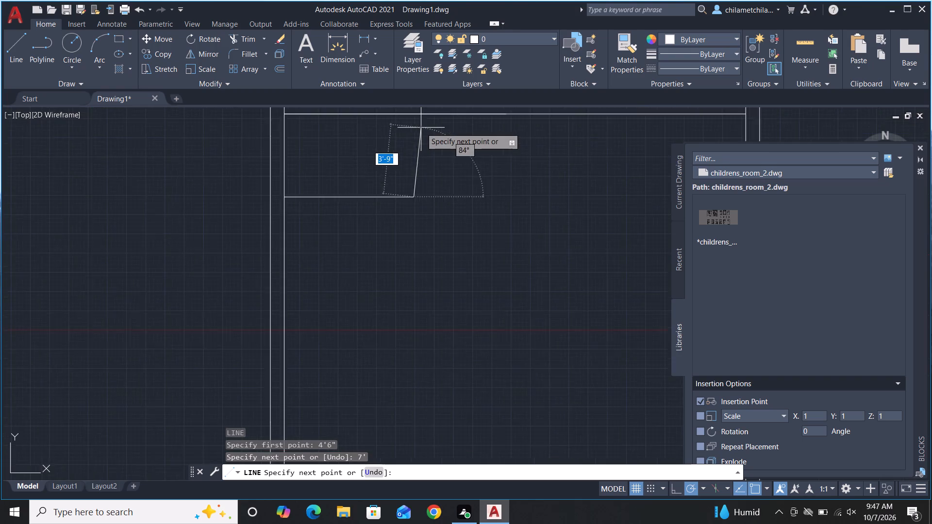
scroll(421, 128, "down", 1)
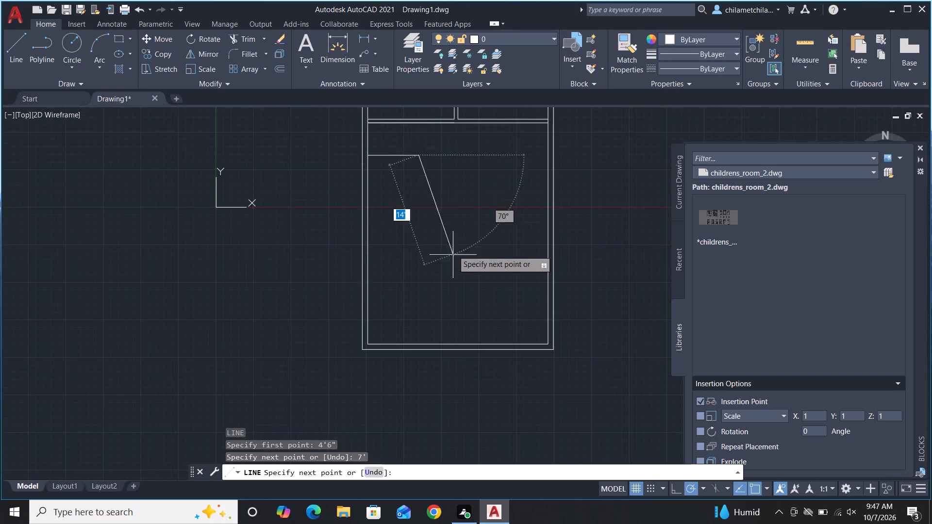
scroll(460, 321, "down", 2)
scroll(447, 244, "up", 3)
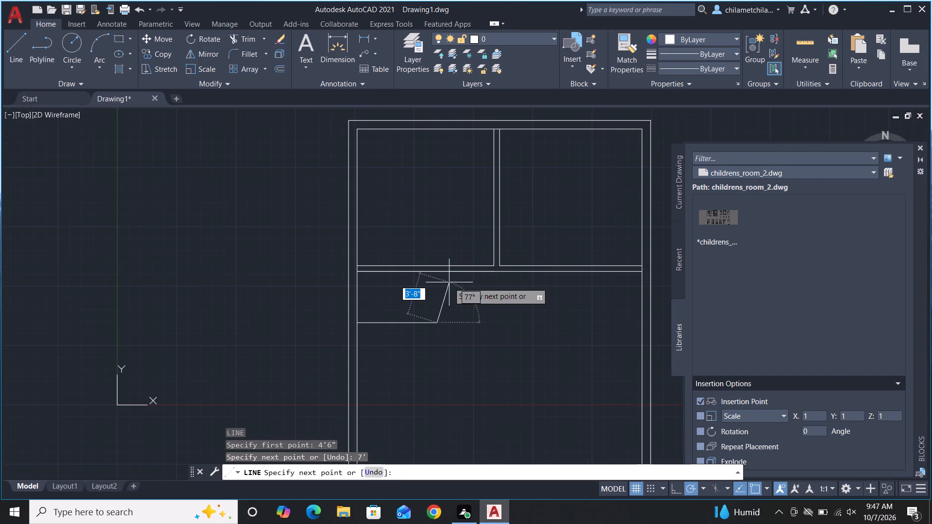
left_click(435, 272)
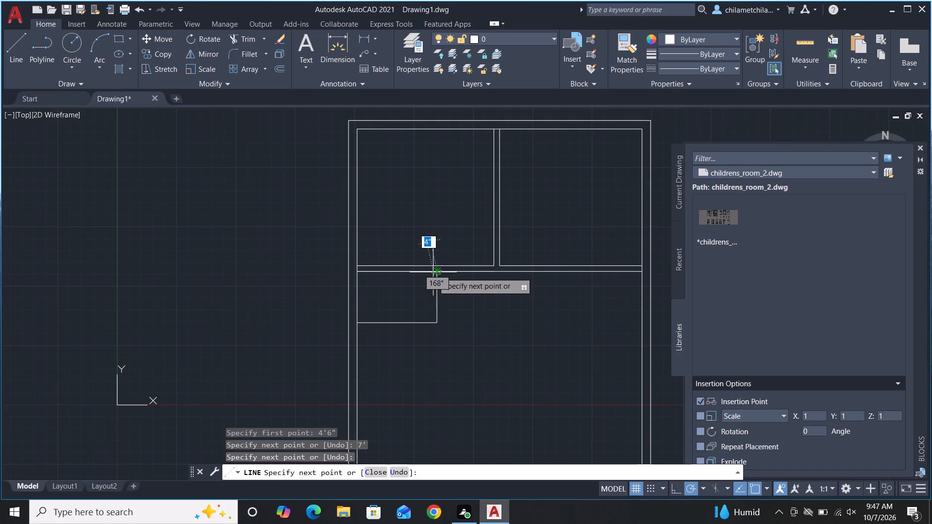
key("Escape")
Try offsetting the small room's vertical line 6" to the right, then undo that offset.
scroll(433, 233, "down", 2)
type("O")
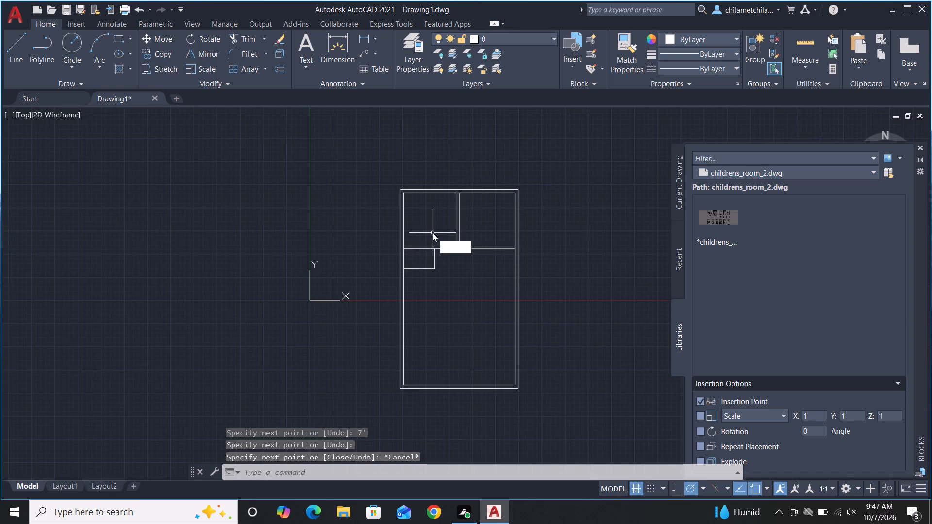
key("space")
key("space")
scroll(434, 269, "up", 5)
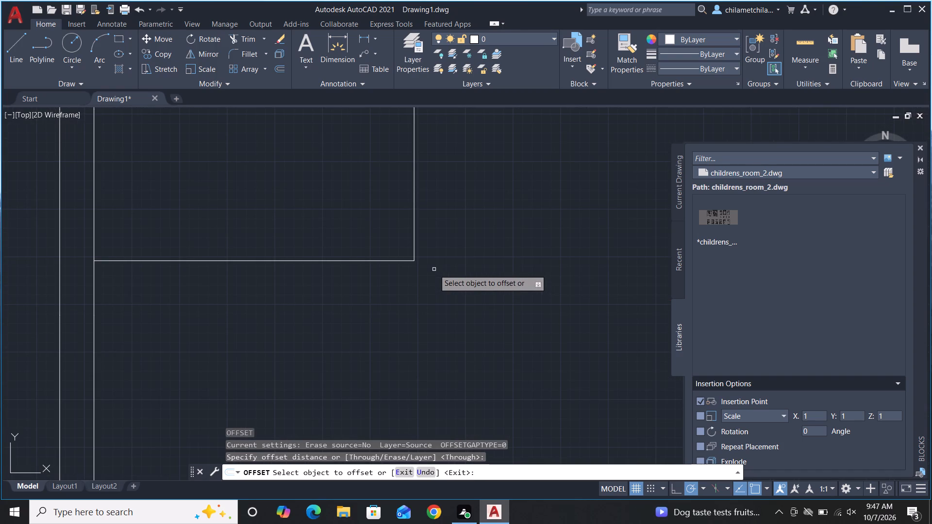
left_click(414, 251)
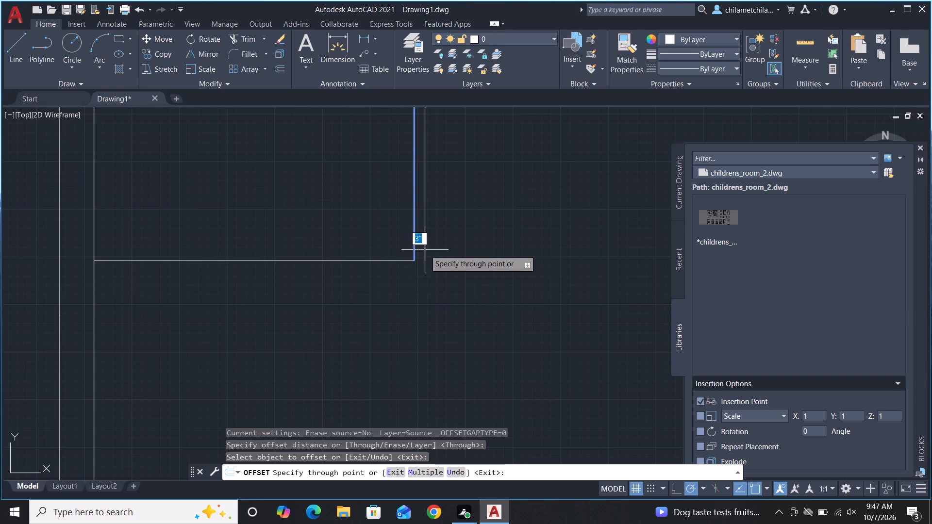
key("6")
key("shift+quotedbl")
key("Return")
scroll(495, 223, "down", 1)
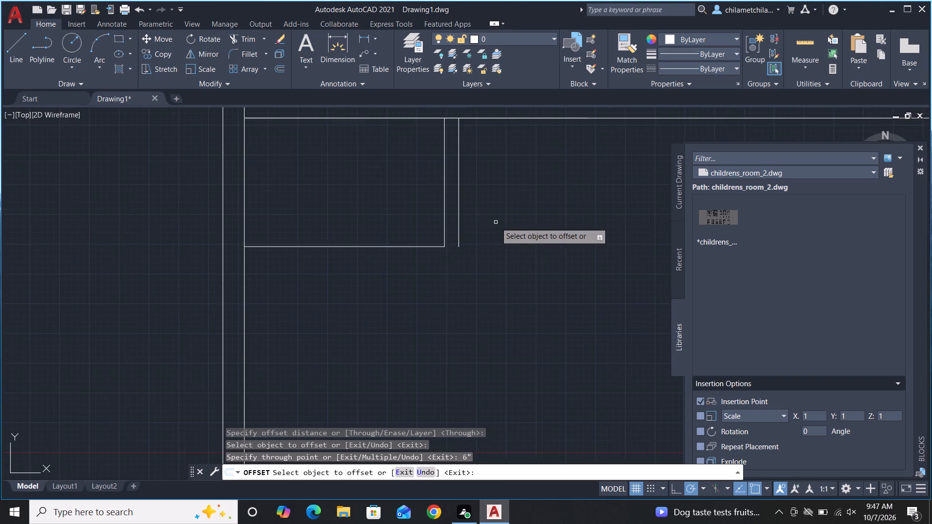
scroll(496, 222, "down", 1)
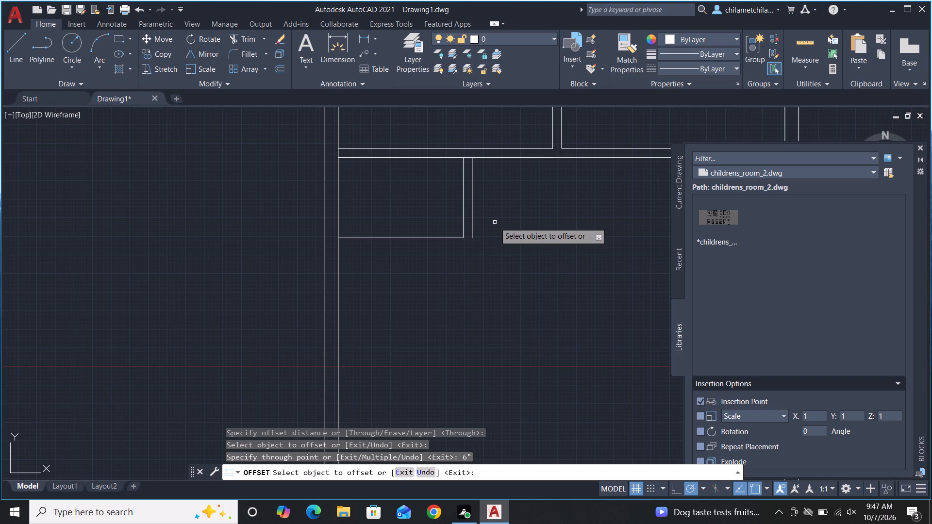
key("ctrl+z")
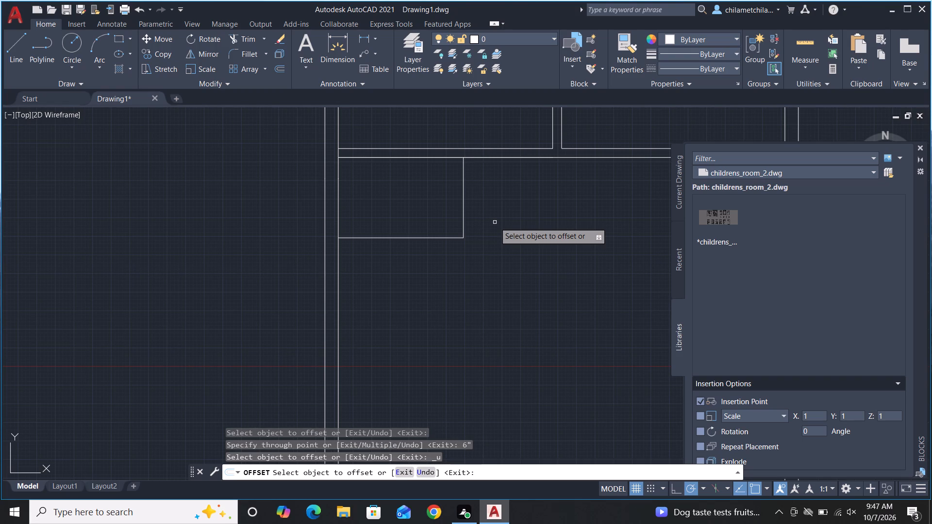
Offset the small room's vertical line 6" to the right, away from the room.
left_click(465, 226)
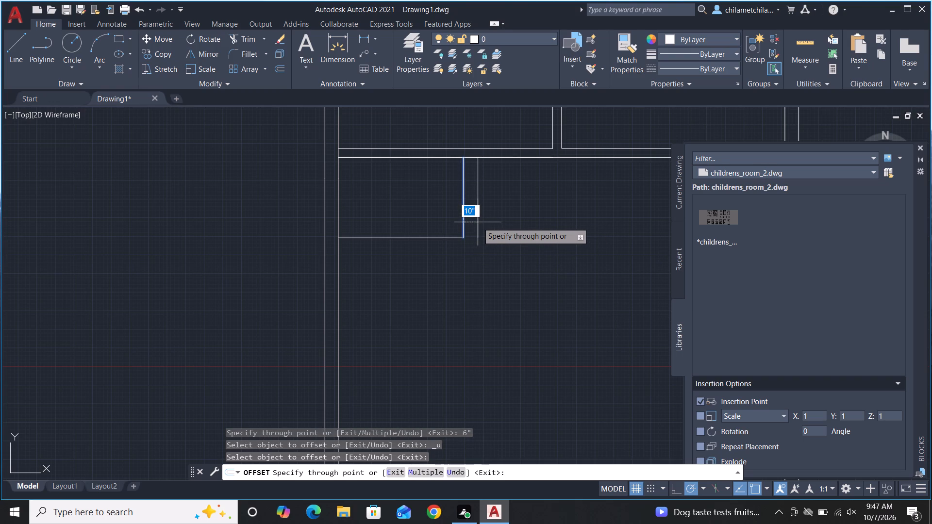
key("6")
key("shift+quotedbl")
key("Return")
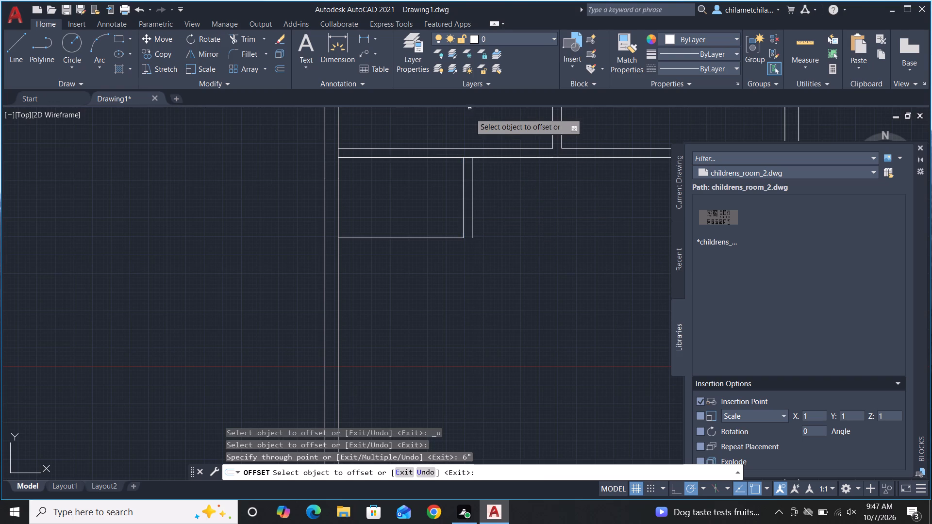
Offset the small room's bottom line 6" downward and end the Offset command.
scroll(471, 115, "down", 1)
left_click(416, 192)
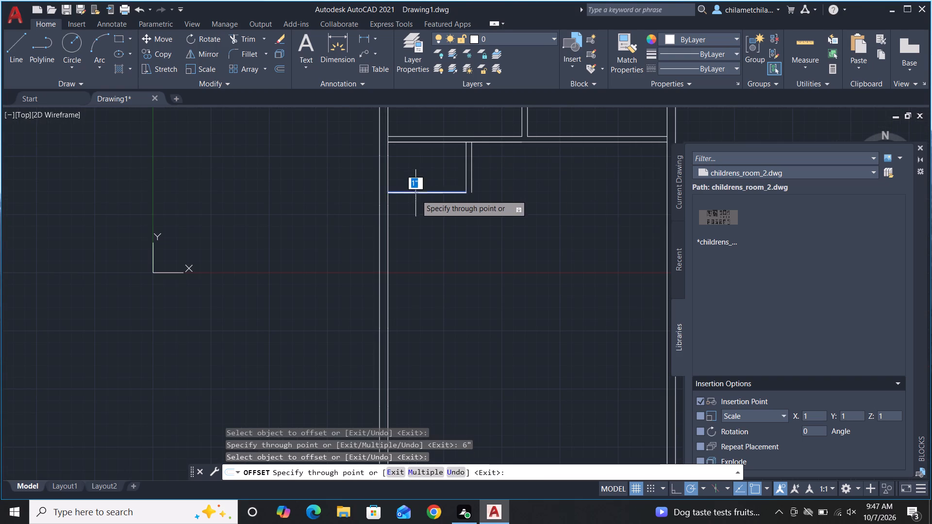
key("6")
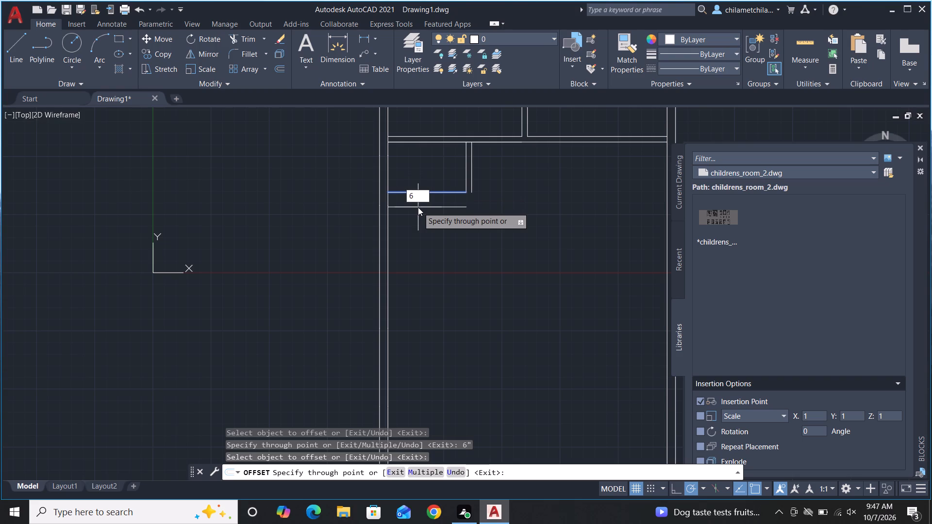
key("shift+quotedbl")
key("Return")
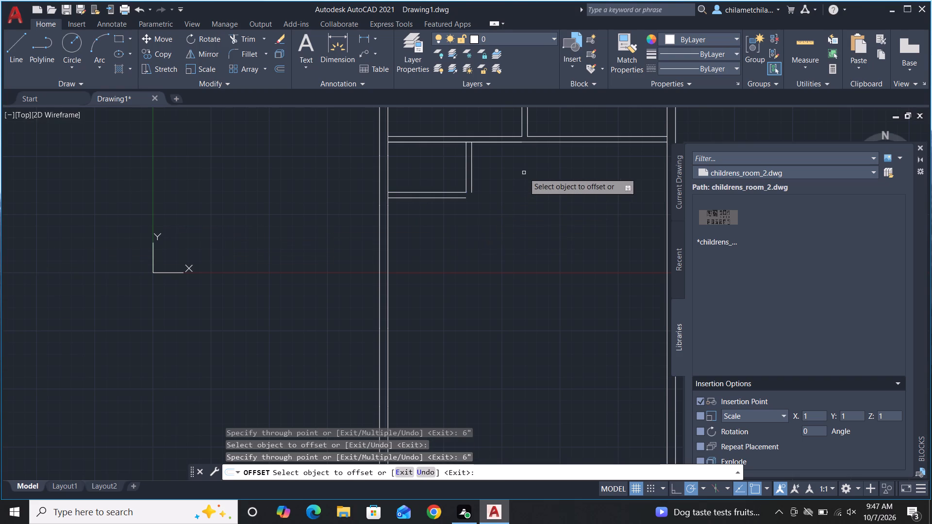
scroll(510, 165, "down", 1)
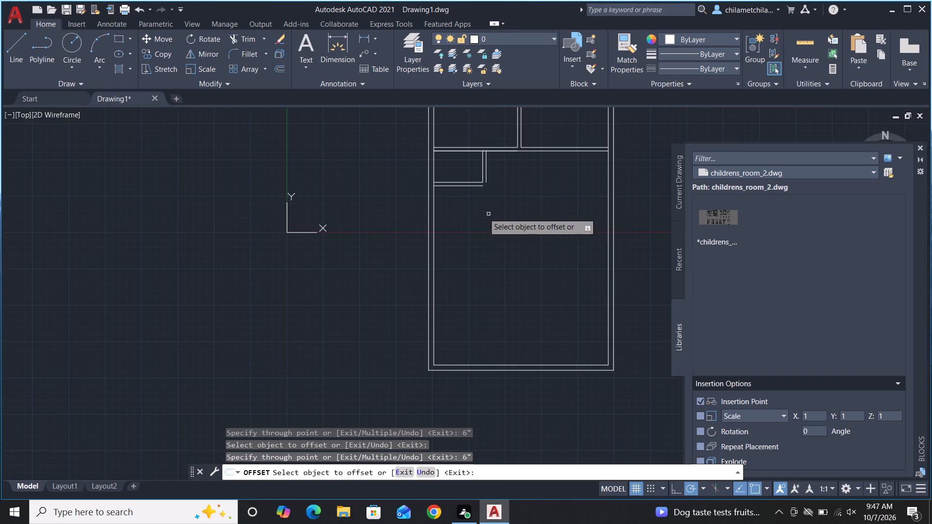
scroll(460, 207, "up", 2)
scroll(440, 255, "down", 1)
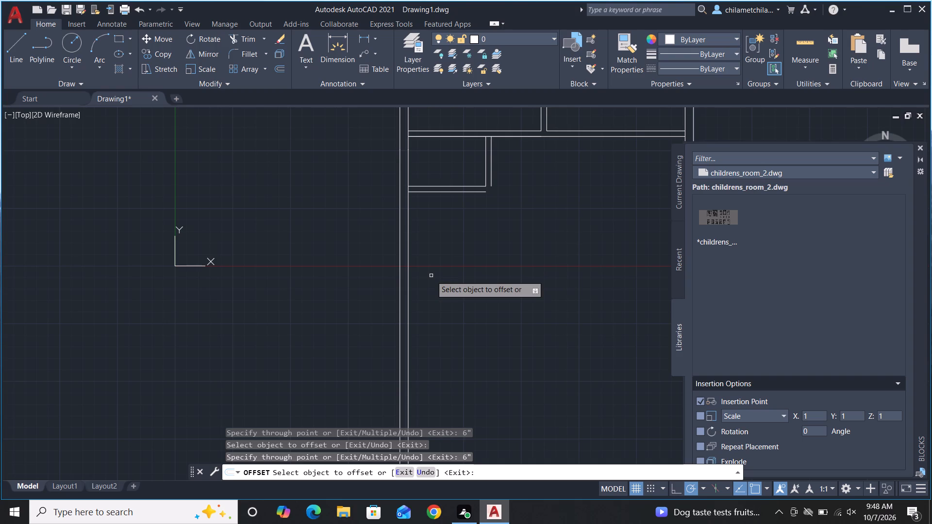
key("space")
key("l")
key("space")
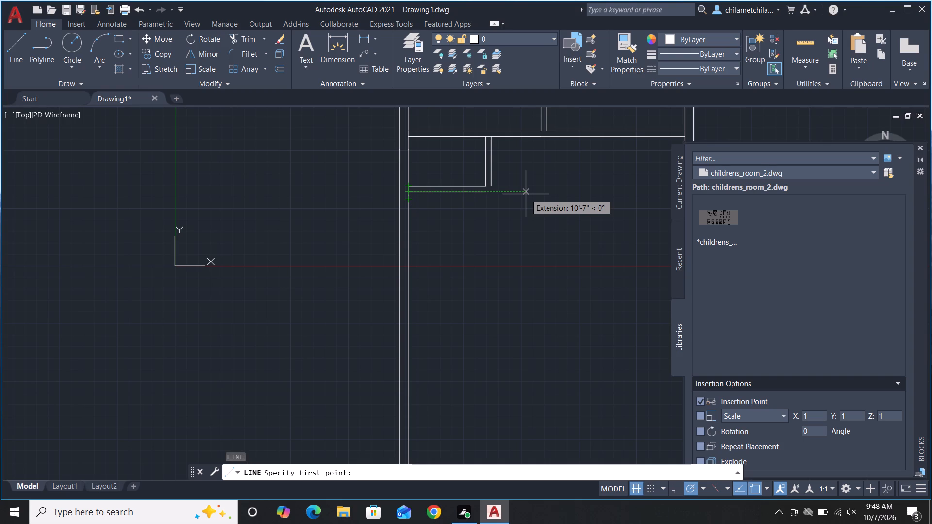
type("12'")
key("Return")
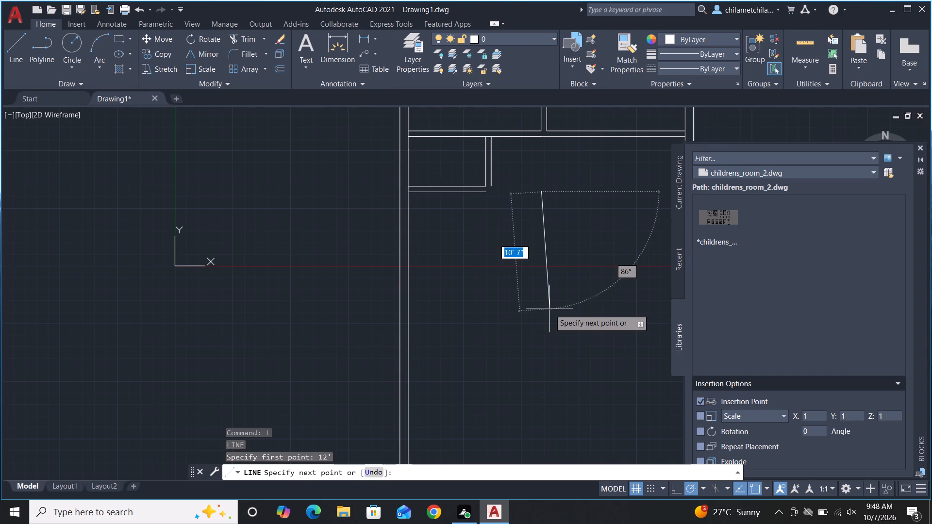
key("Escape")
Draw a room outline below the small room, starting at the inner left wall: 12' to the right, 11' down, then back to that wall.
key("l")
key("space")
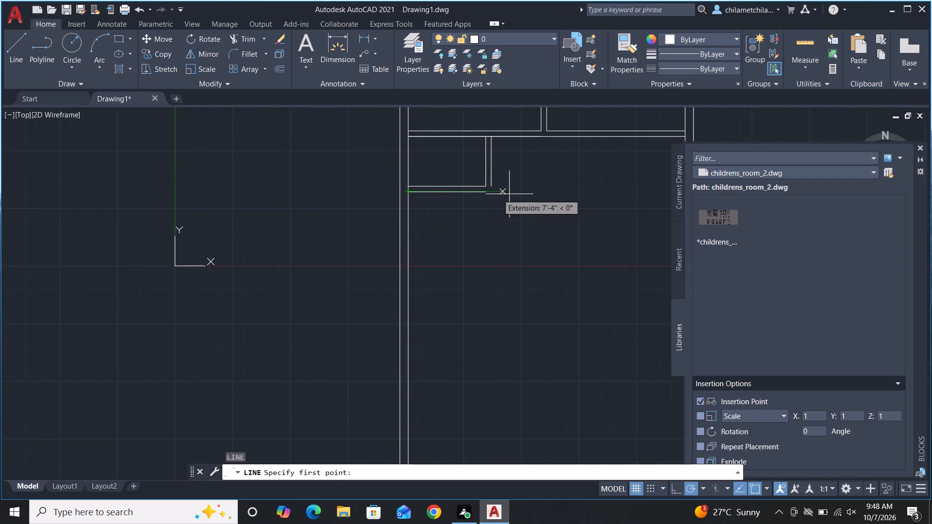
left_click(405, 195)
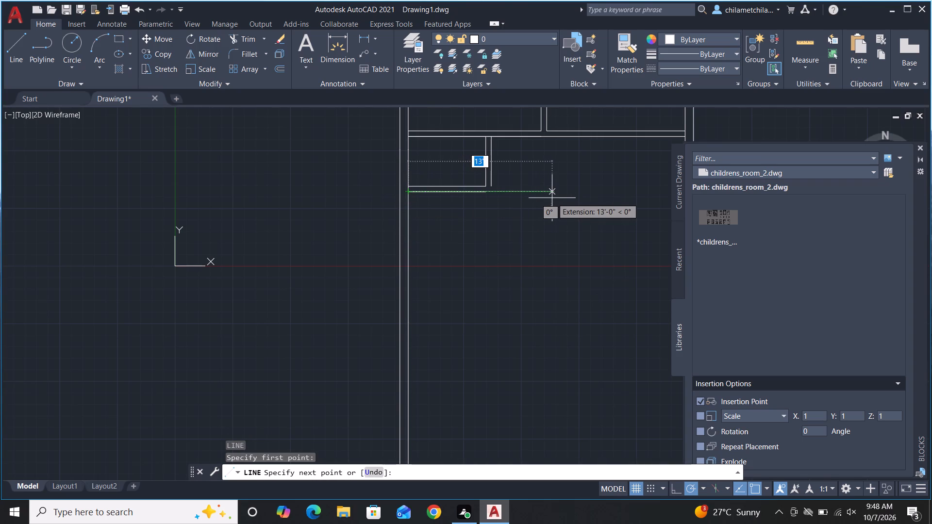
key("1")
type("2'")
key("Return")
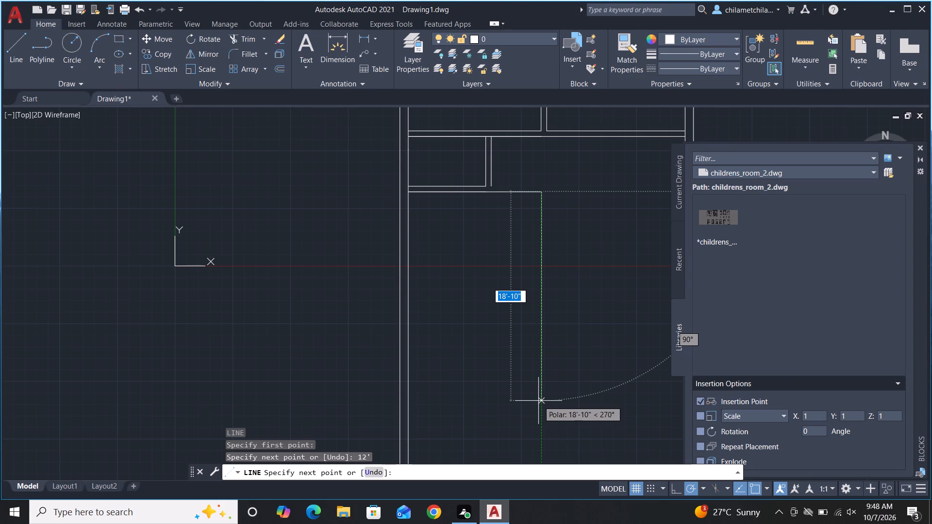
type("11'")
key("Return")
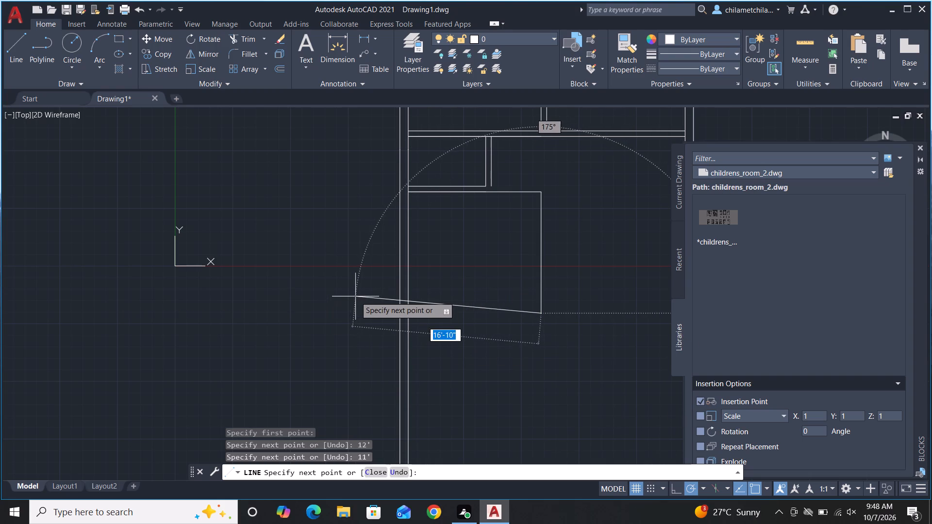
scroll(354, 272, "down", 2)
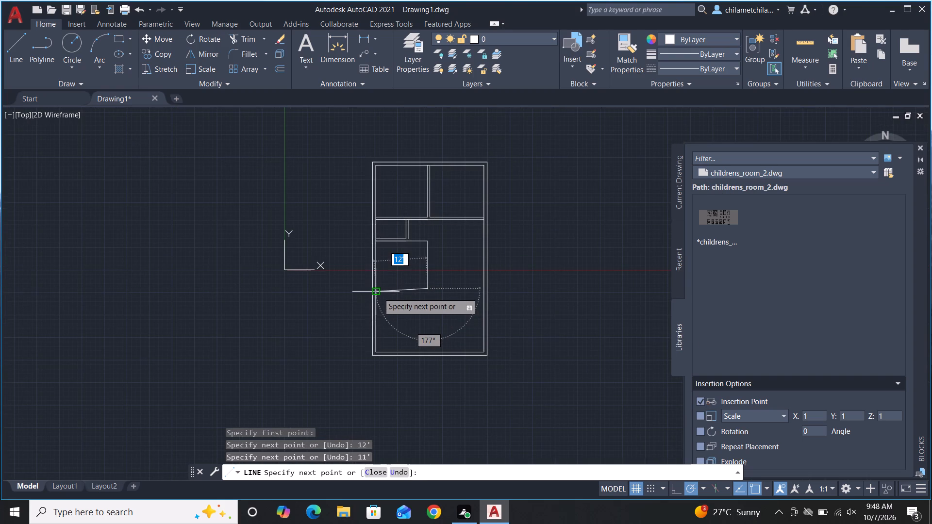
scroll(377, 291, "up", 4)
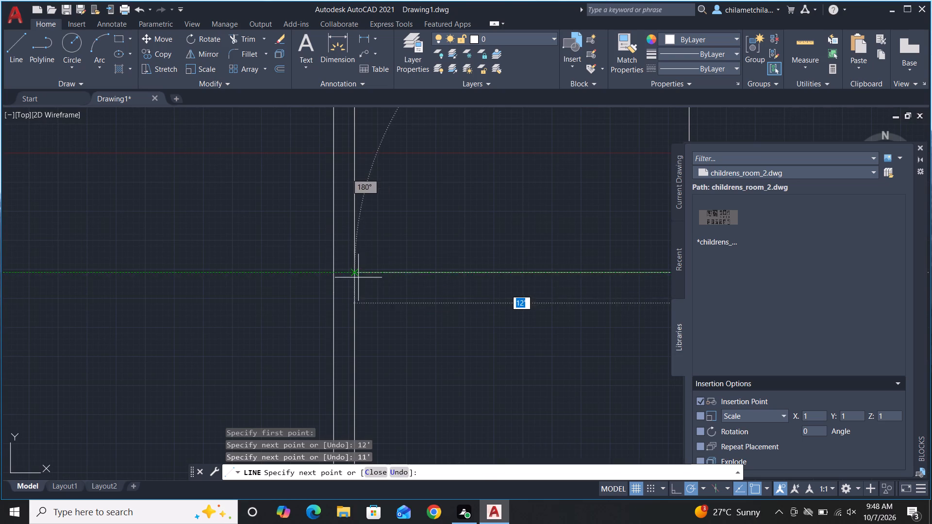
left_click(355, 272)
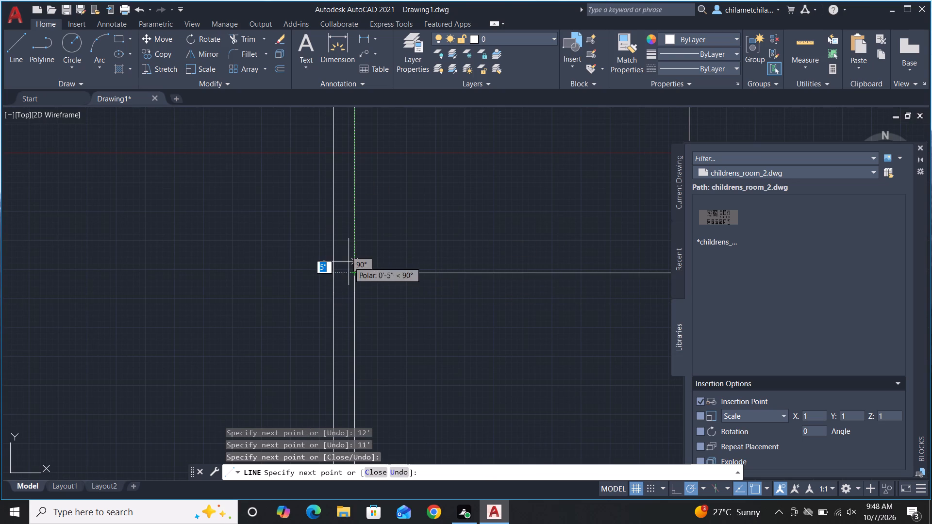
key("Escape")
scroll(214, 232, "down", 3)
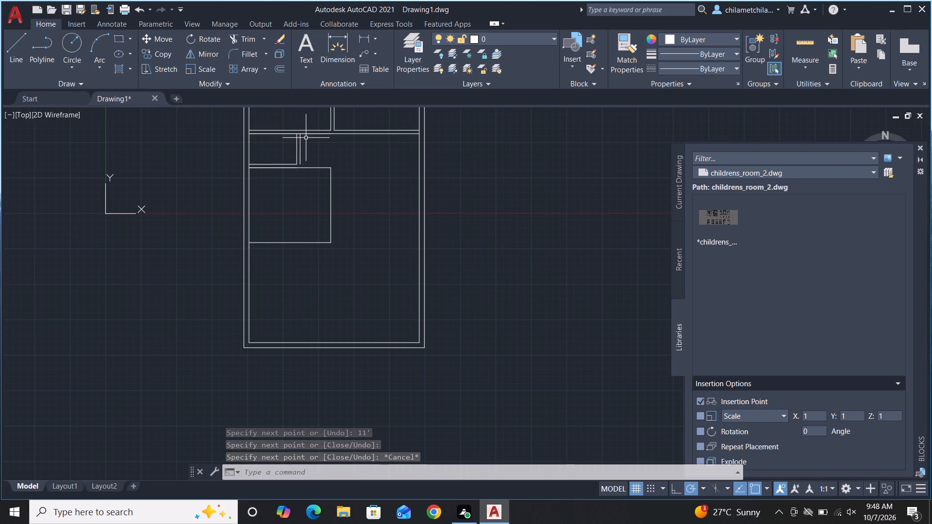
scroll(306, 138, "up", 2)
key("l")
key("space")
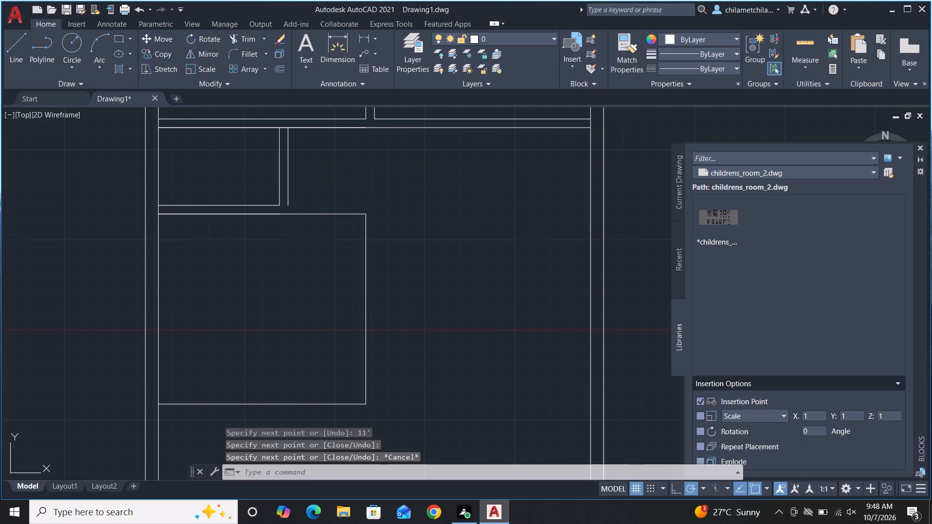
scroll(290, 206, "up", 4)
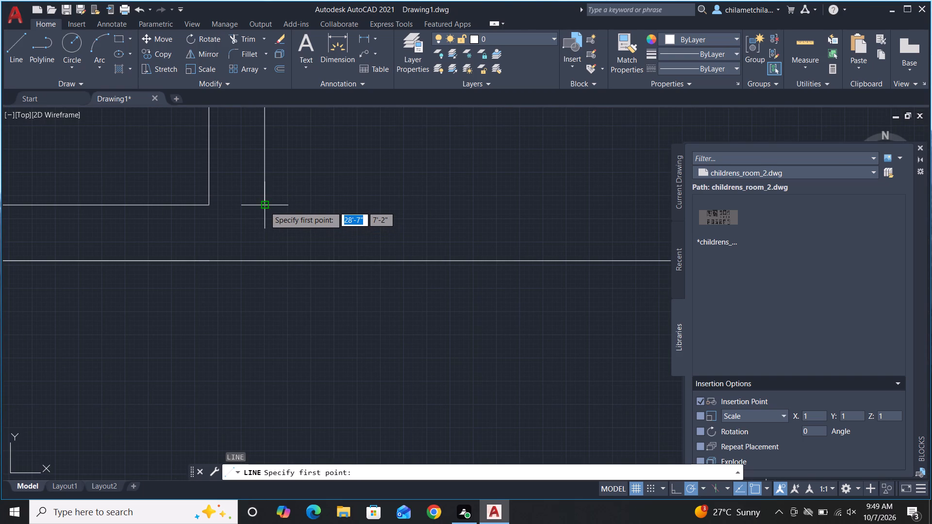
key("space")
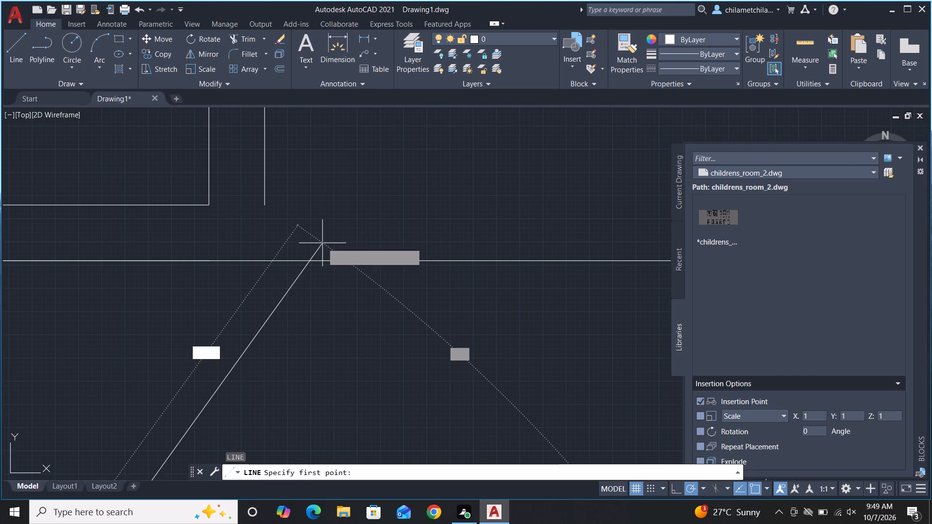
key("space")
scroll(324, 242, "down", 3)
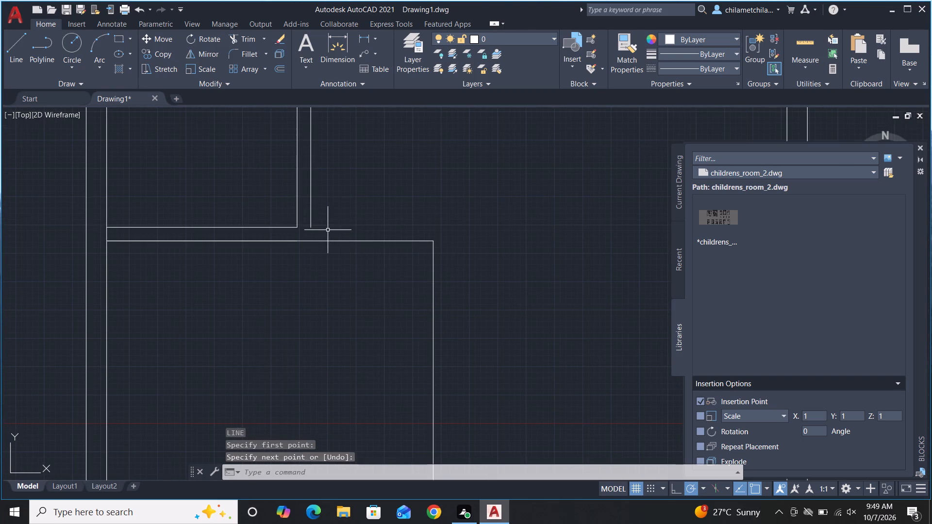
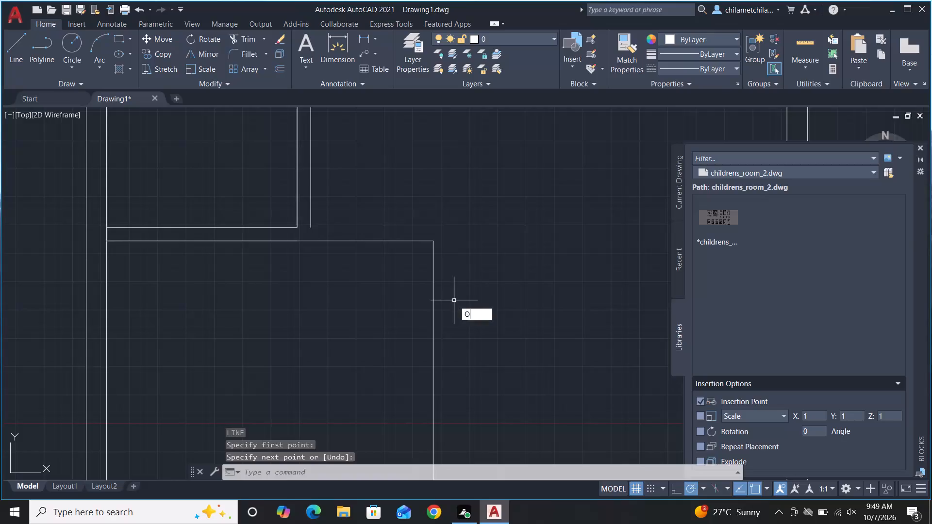
Offset the top line of the 12' by 11' room 6" upward, away from the room.
key("space")
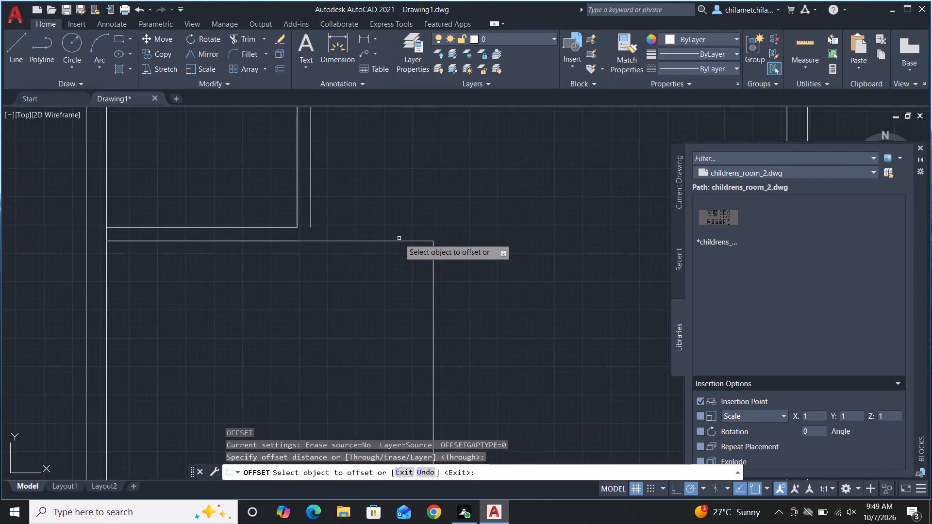
left_click(399, 241)
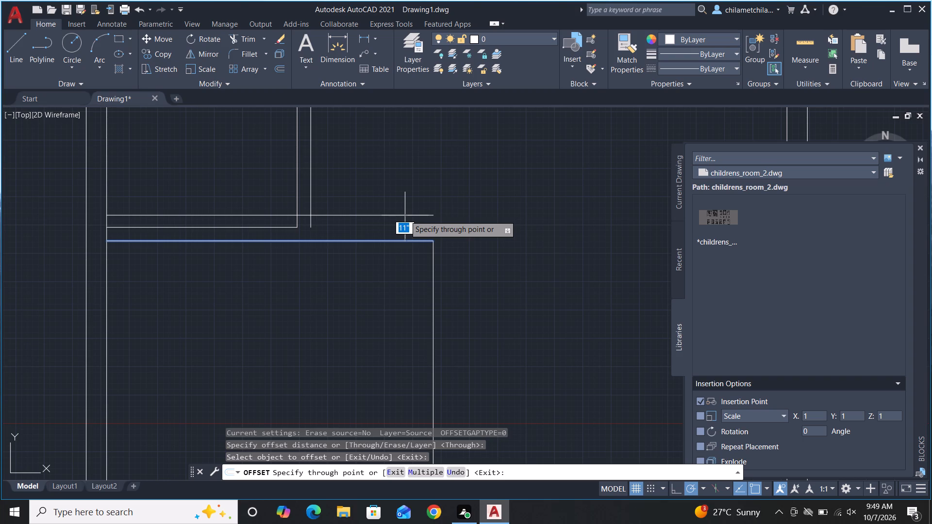
key("6")
key("shift+quotedbl")
key("Return")
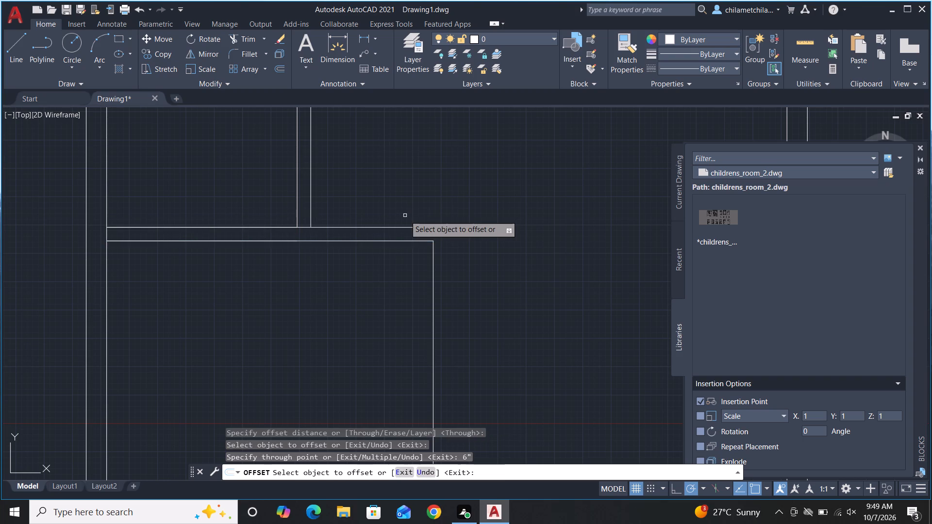
Offset the right-hand vertical line of the 12' by 11' room 6" to the right, outside the room.
scroll(420, 138, "down", 2)
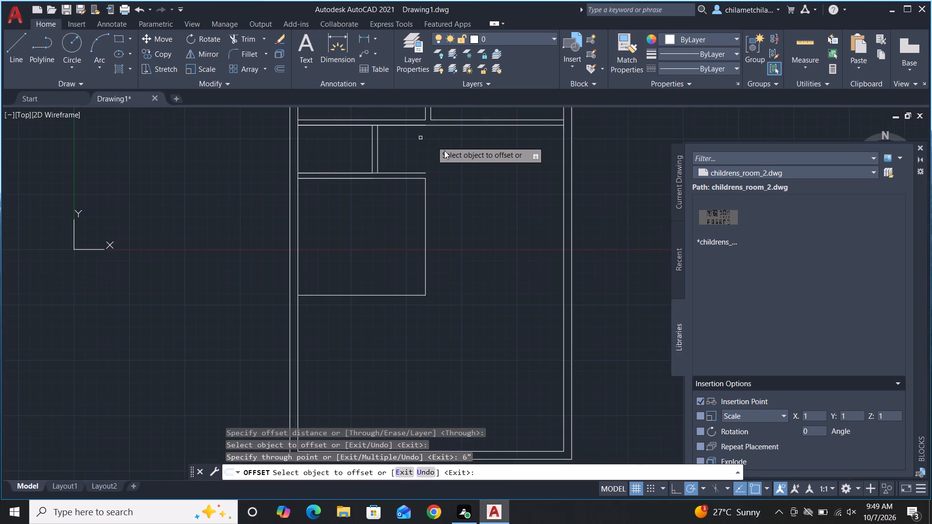
left_click(426, 254)
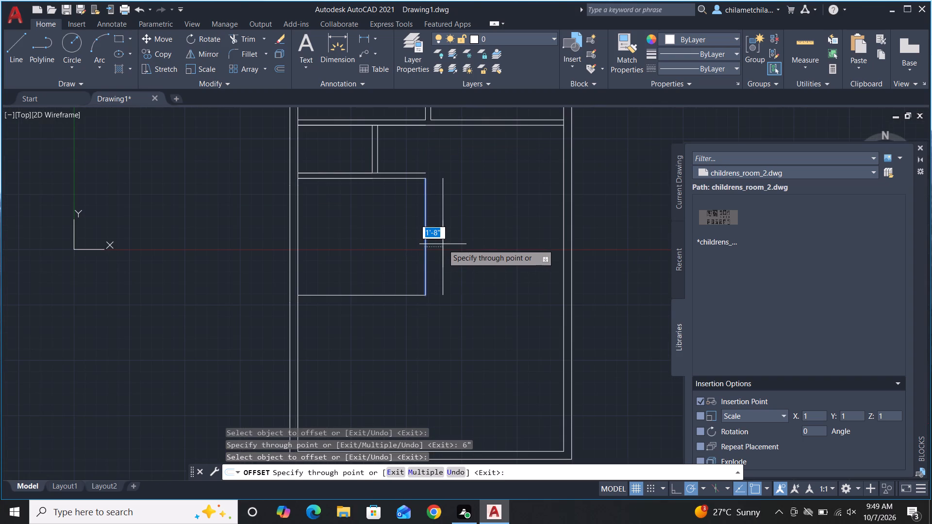
key("6")
key("shift+quotedbl")
key("Return")
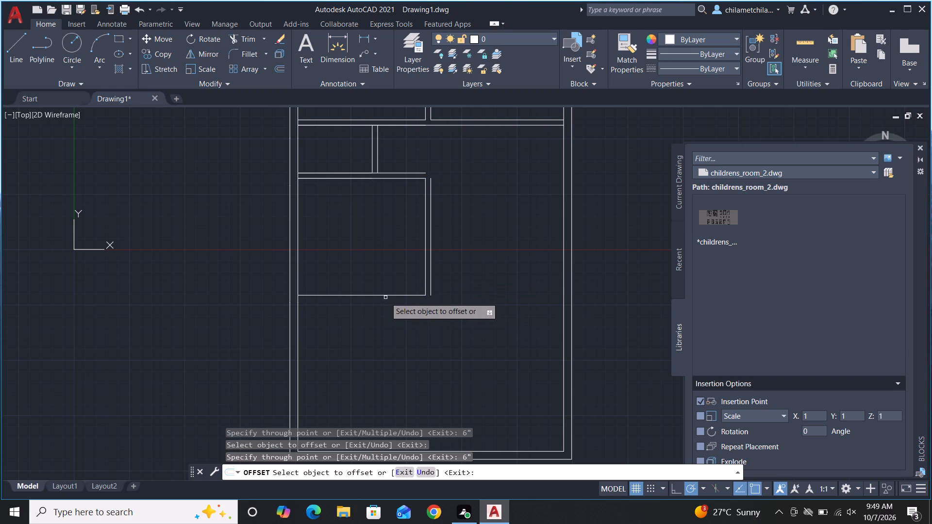
Offset the bottom line of the 12' by 11' room 6" downward and end the Offset command.
scroll(406, 277, "up", 3)
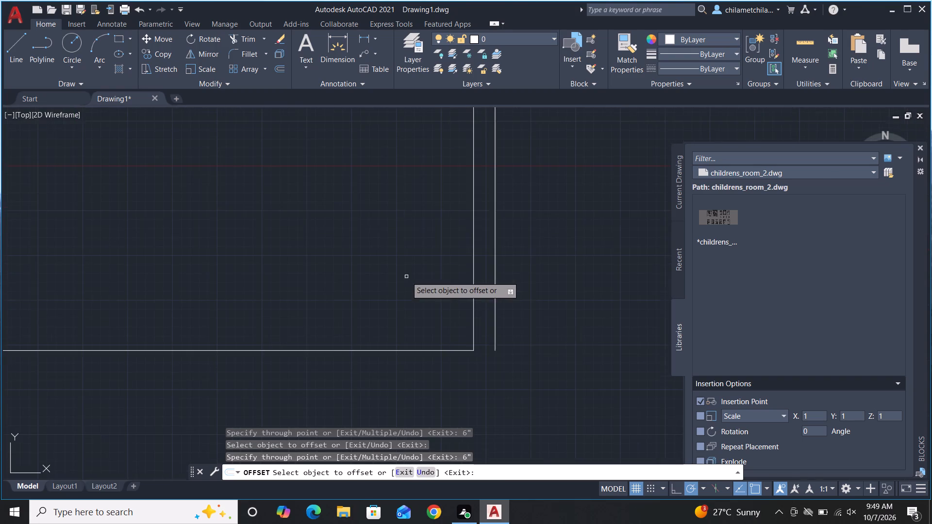
scroll(415, 254, "down", 1)
left_click(406, 313)
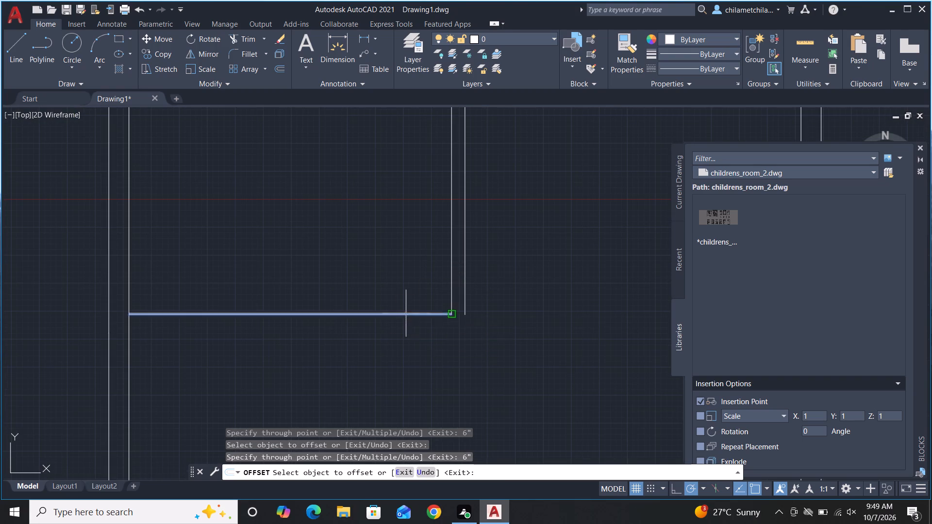
key("6")
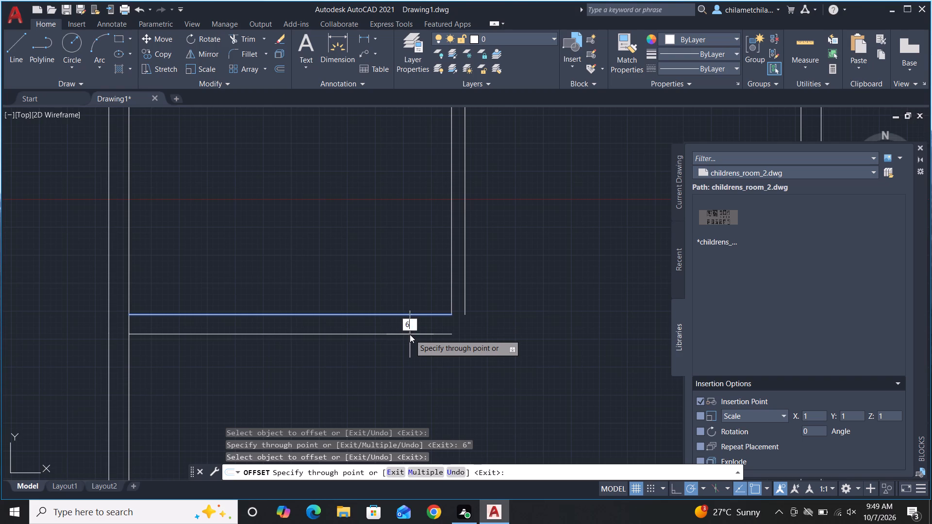
key("shift+quotedbl")
key("Return")
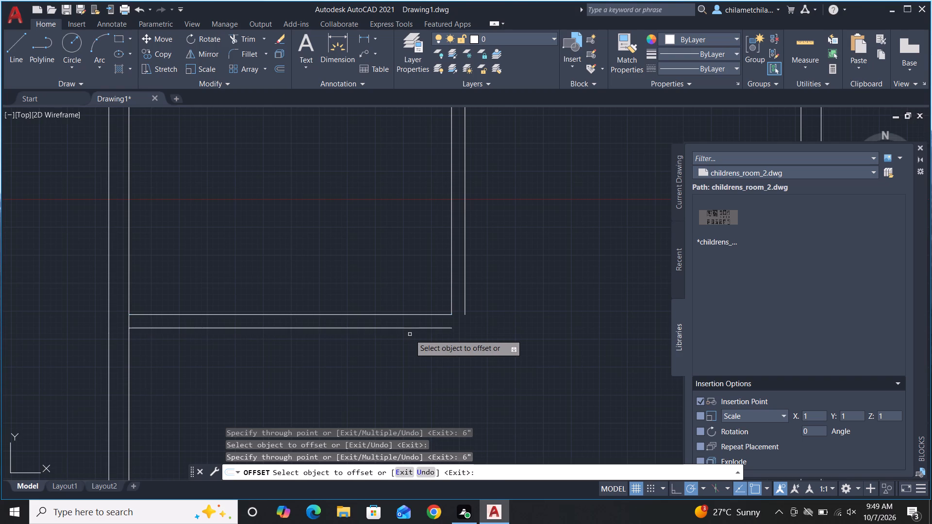
scroll(296, 201, "down", 2)
scroll(390, 245, "down", 1)
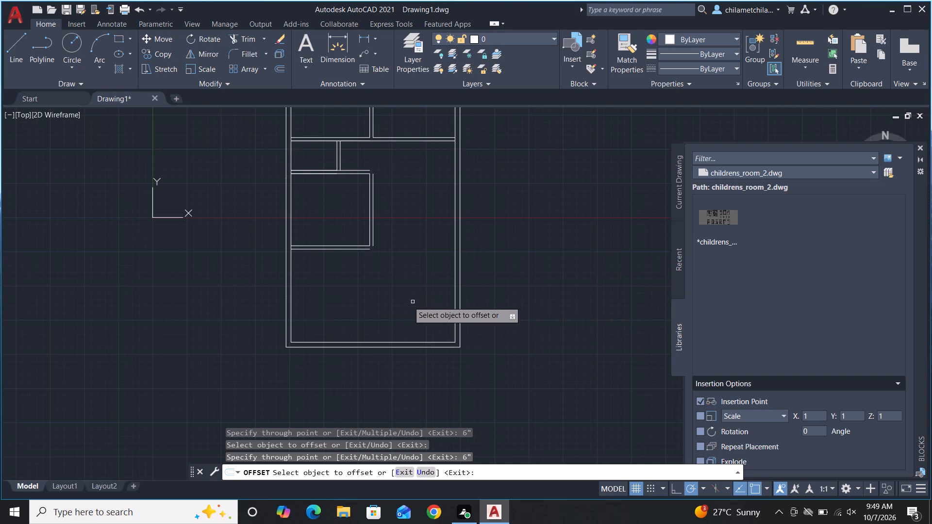
key("Escape")
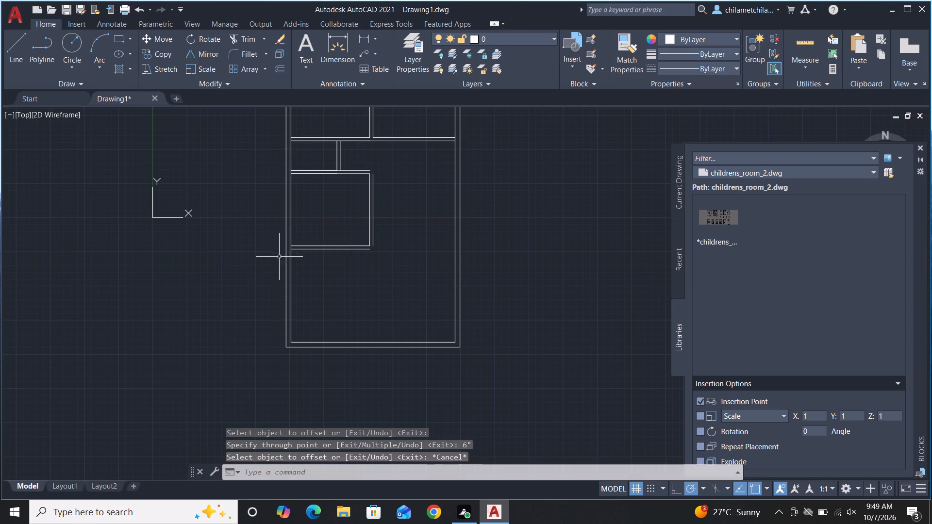
Draw the next room's outline from the inner left wall, starting 7' below the new partition line: 12' right, then up to that line's end.
scroll(289, 254, "up", 3)
type("L")
key("space")
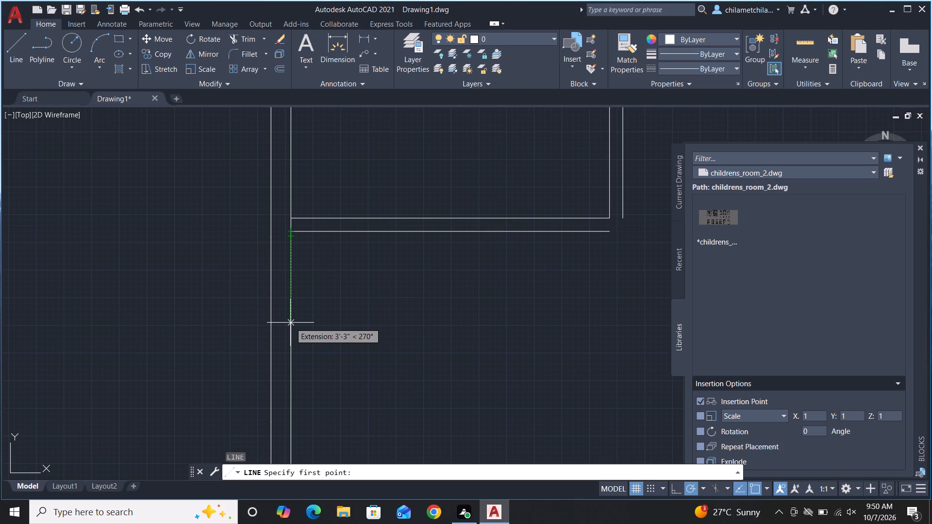
type("7'")
key("Return")
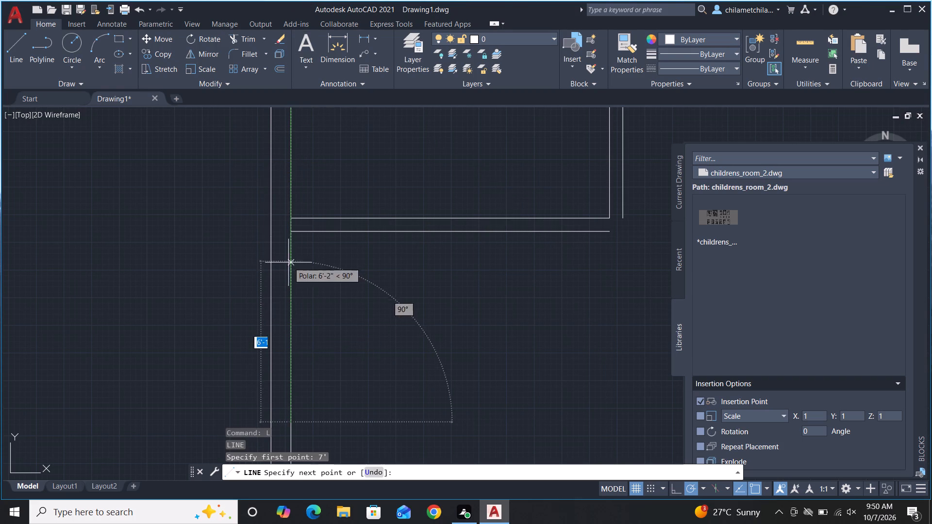
scroll(287, 270, "down", 3)
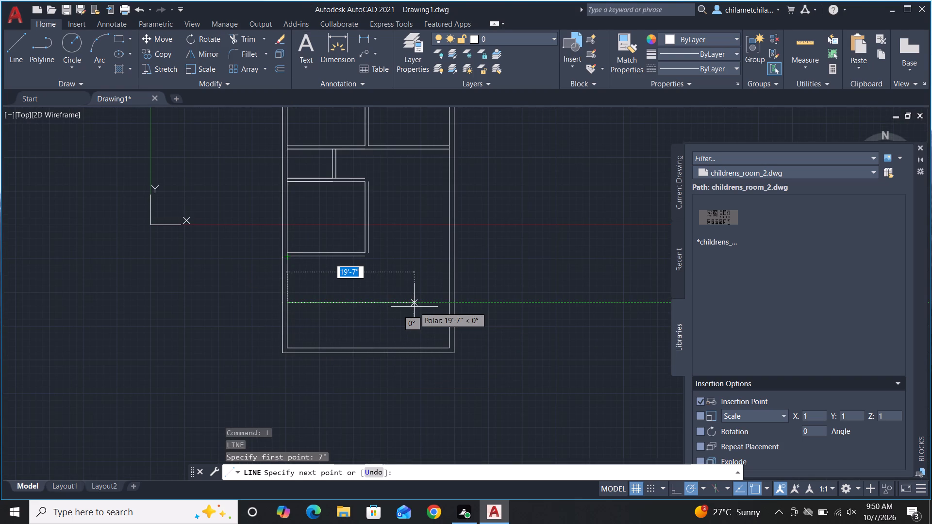
scroll(414, 307, "up", 1)
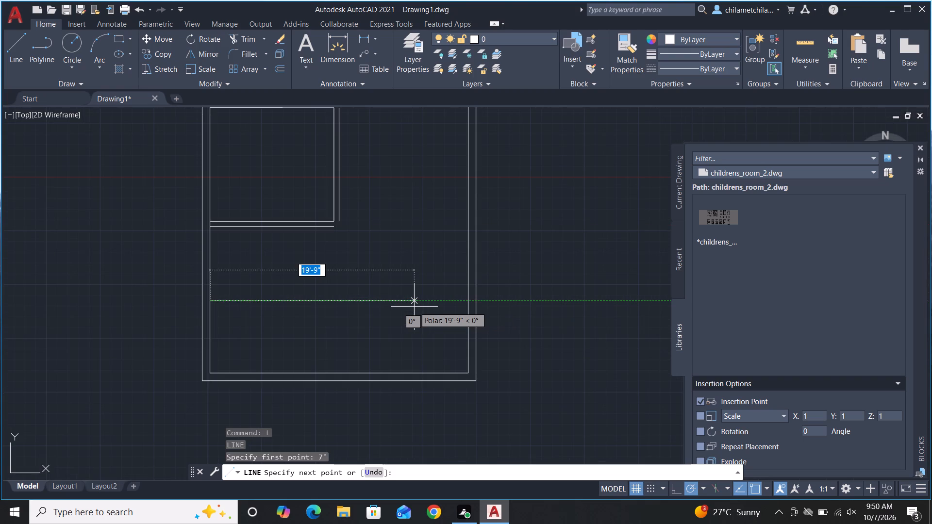
key("1")
type("2'")
key("Return")
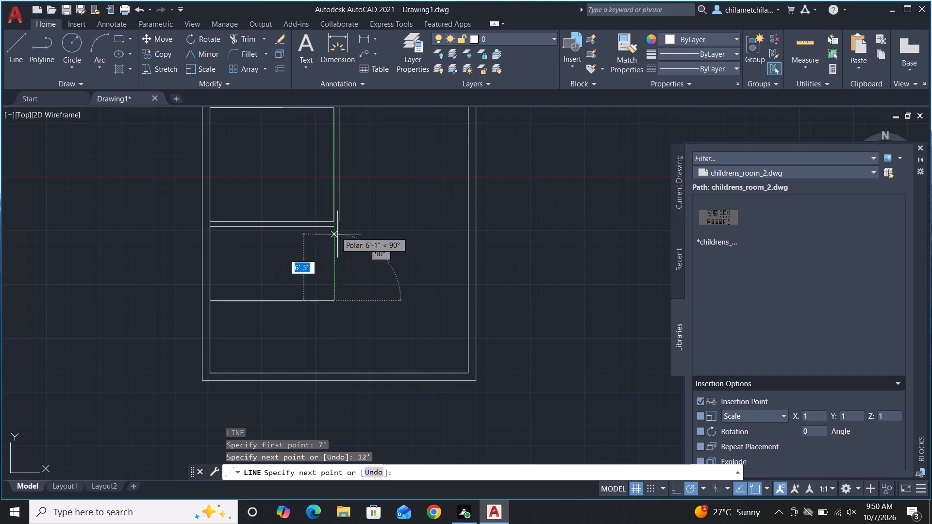
scroll(334, 229, "up", 3)
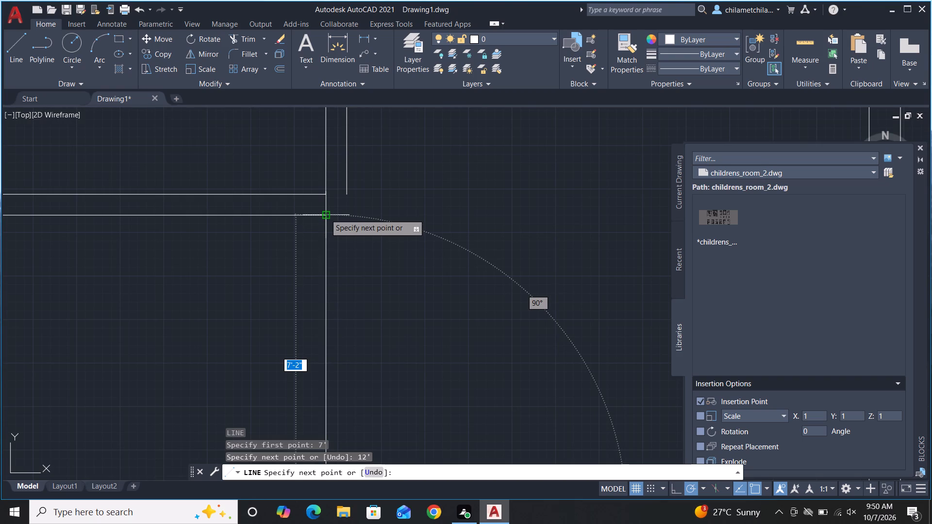
left_click(325, 214)
key("Escape")
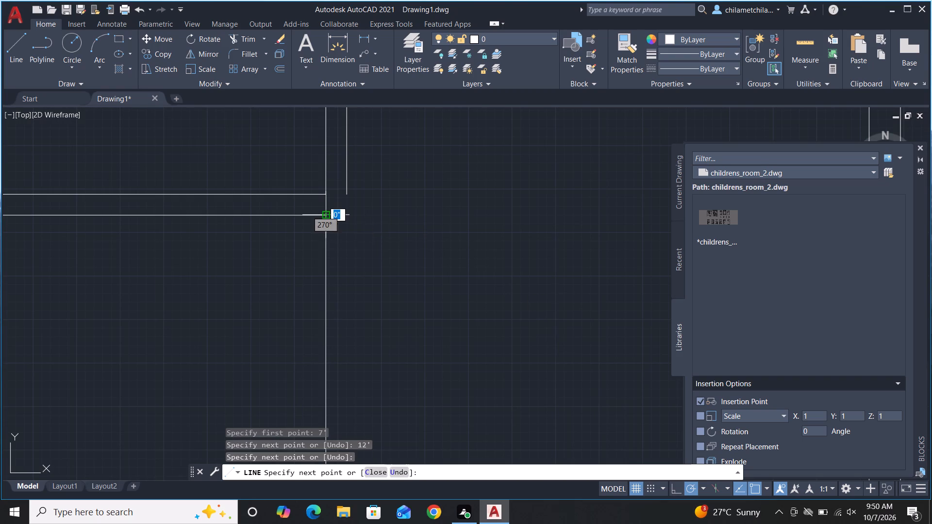
Offset the right-hand vertical line of the 12' by 7' room 6" to the right, outside the room.
scroll(293, 248, "down", 3)
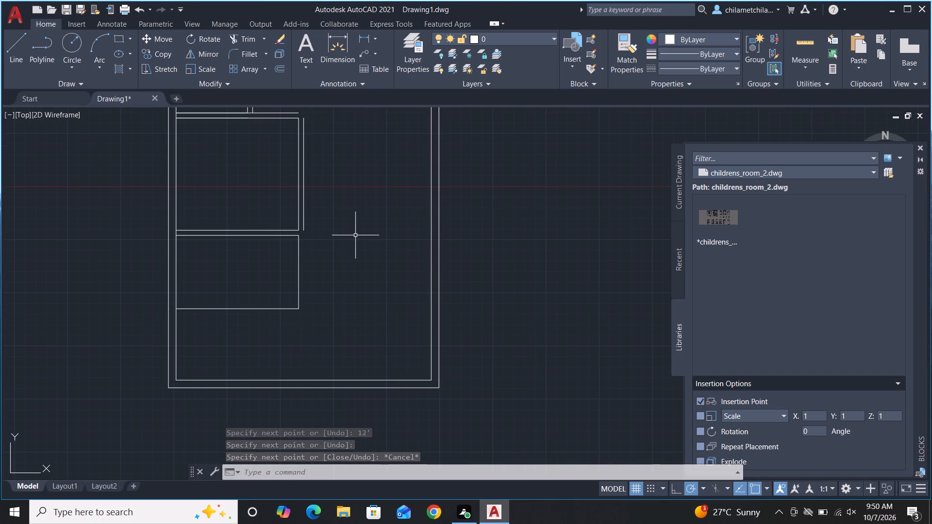
type("O")
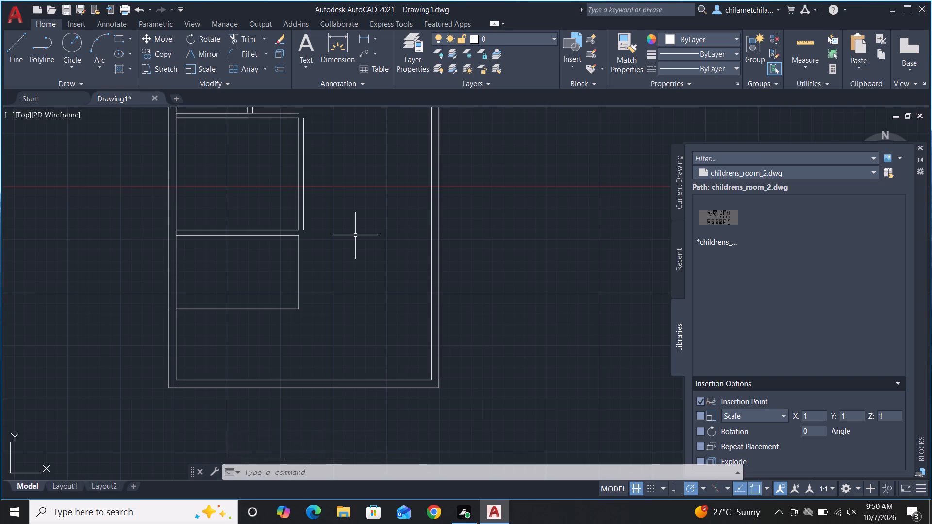
key("space")
key("space")
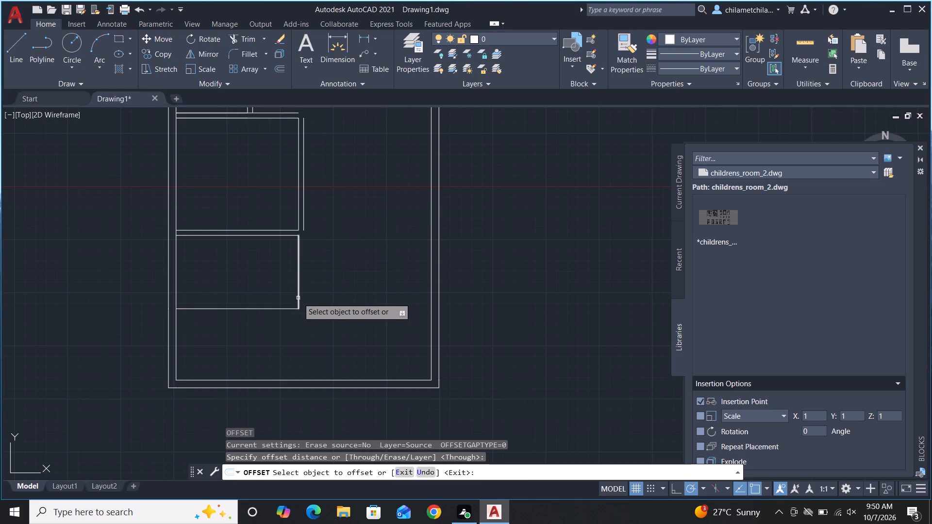
left_click(300, 298)
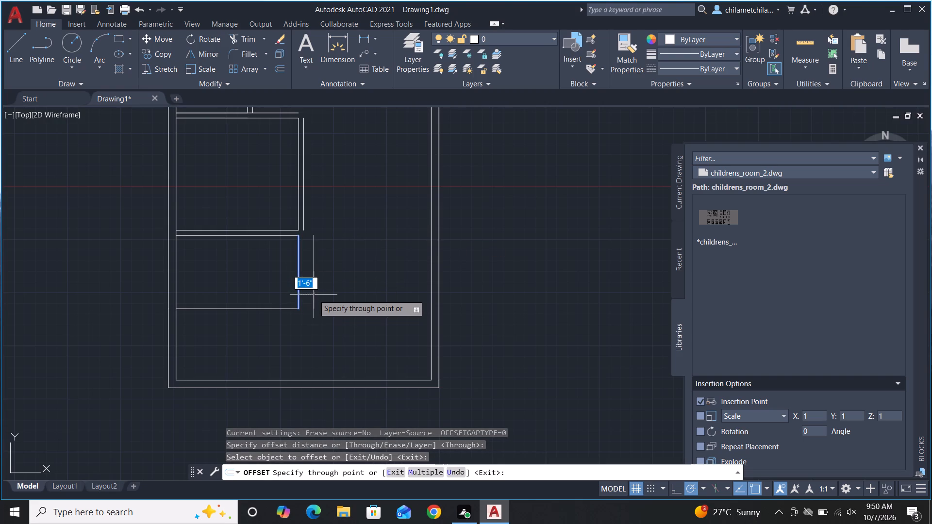
key("6")
key("shift+quotedbl")
key("Return")
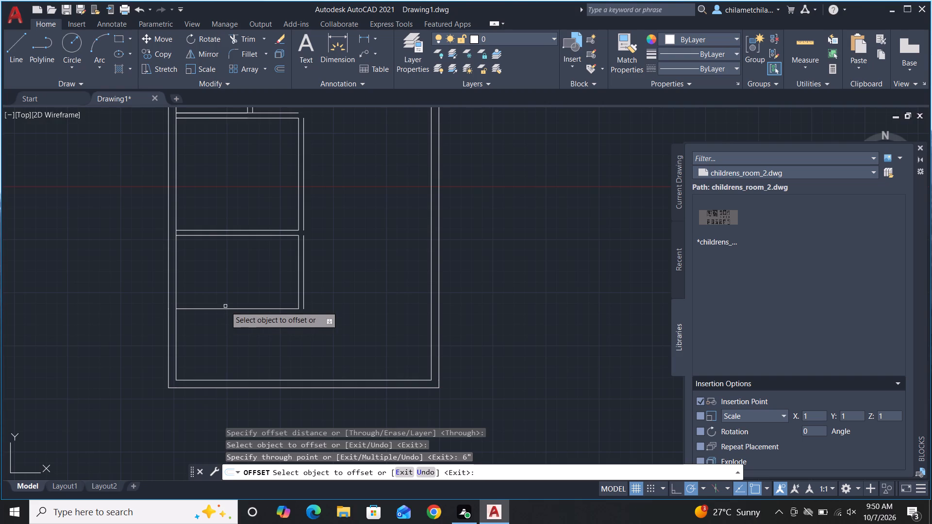
Offset the bottom line of the 12' by 7' room 6" downward and end the Offset command.
left_click(243, 309)
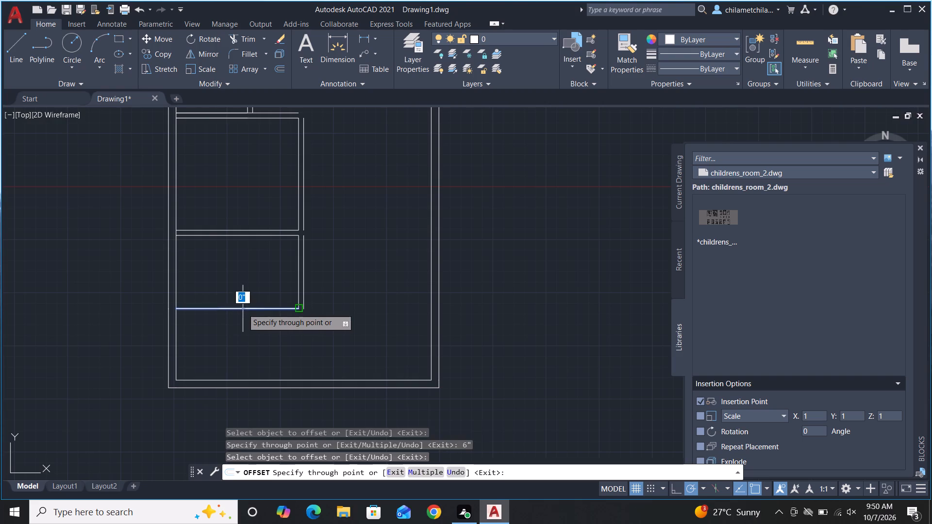
key("6")
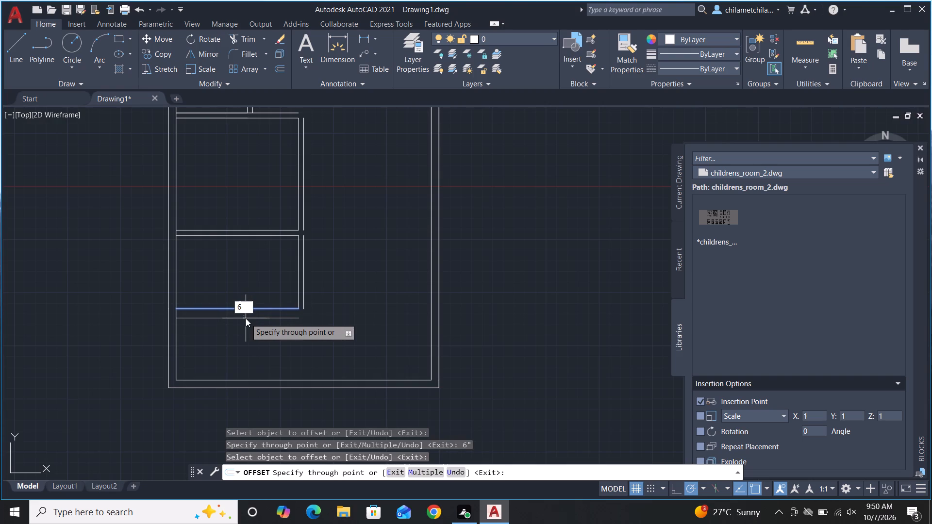
key("shift+quotedbl")
key("Return")
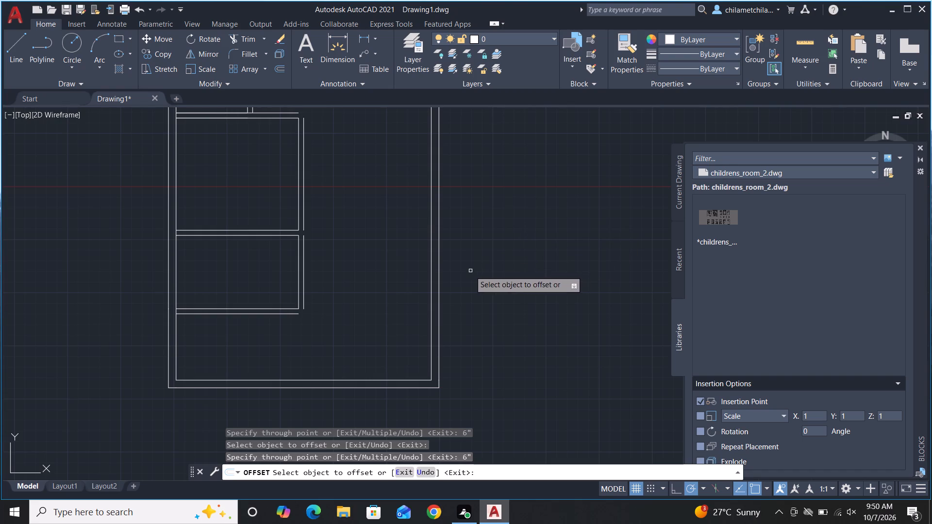
key("Escape")
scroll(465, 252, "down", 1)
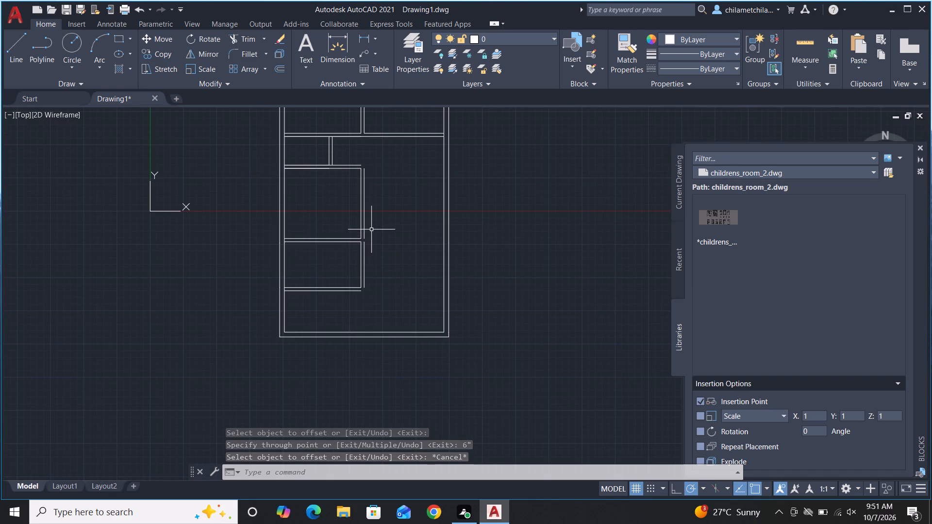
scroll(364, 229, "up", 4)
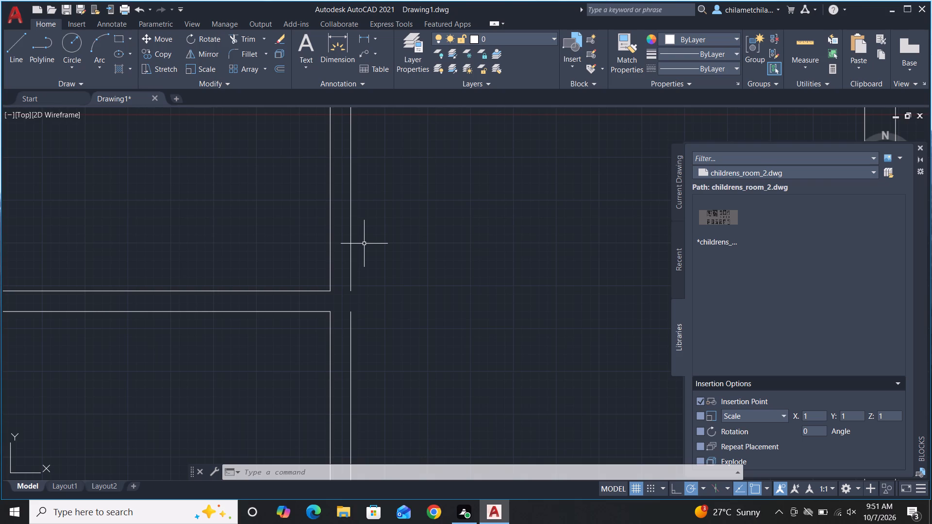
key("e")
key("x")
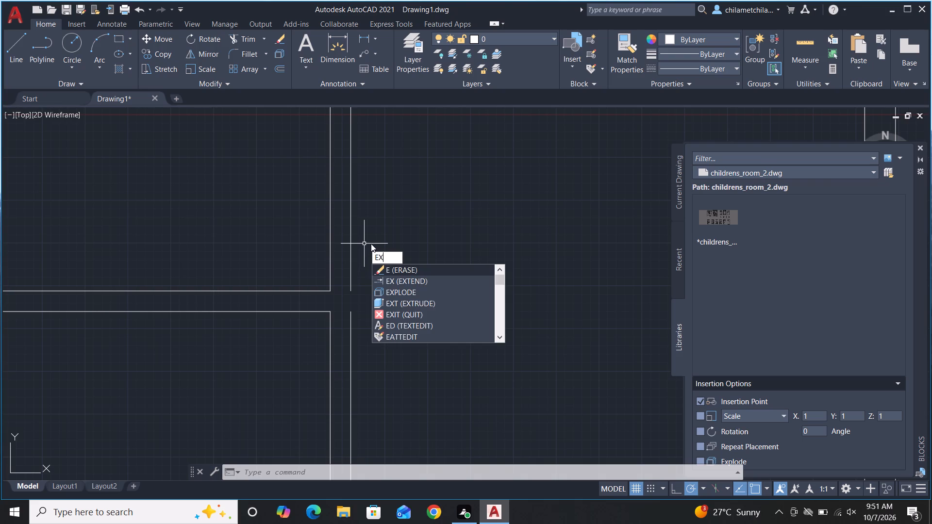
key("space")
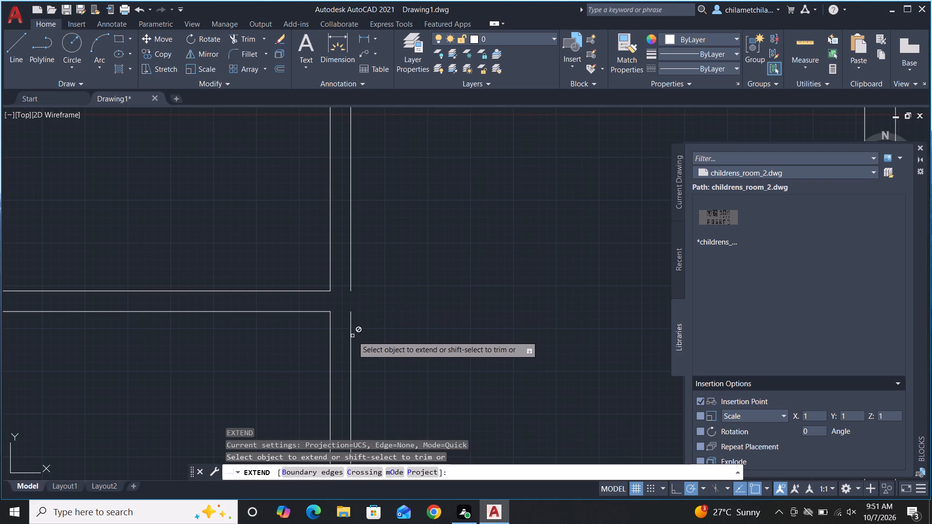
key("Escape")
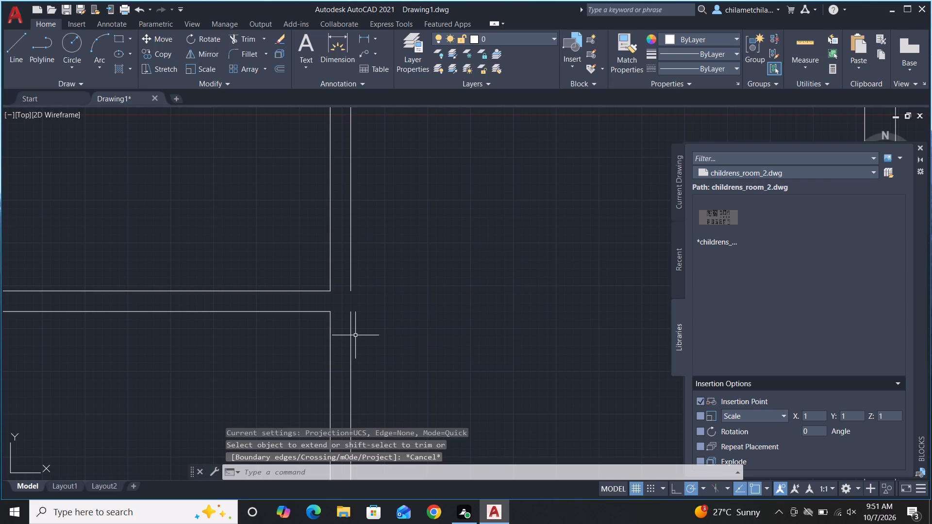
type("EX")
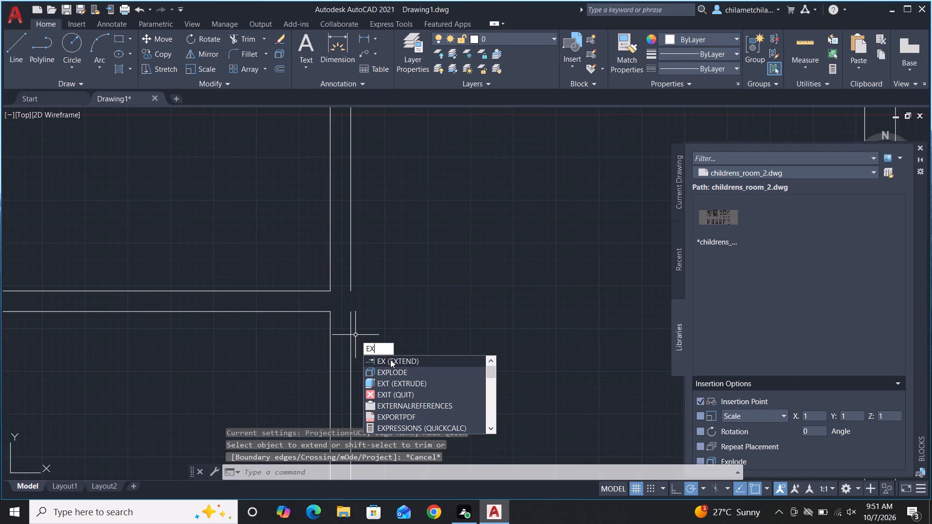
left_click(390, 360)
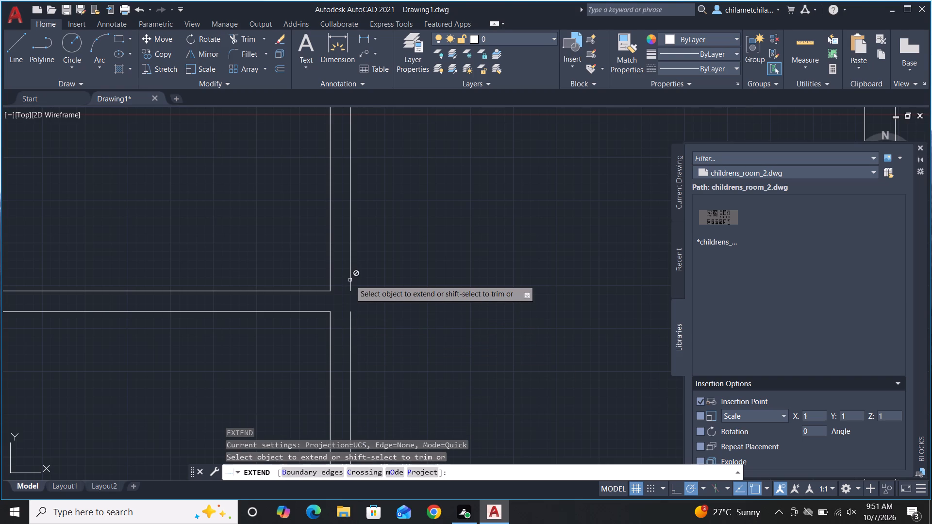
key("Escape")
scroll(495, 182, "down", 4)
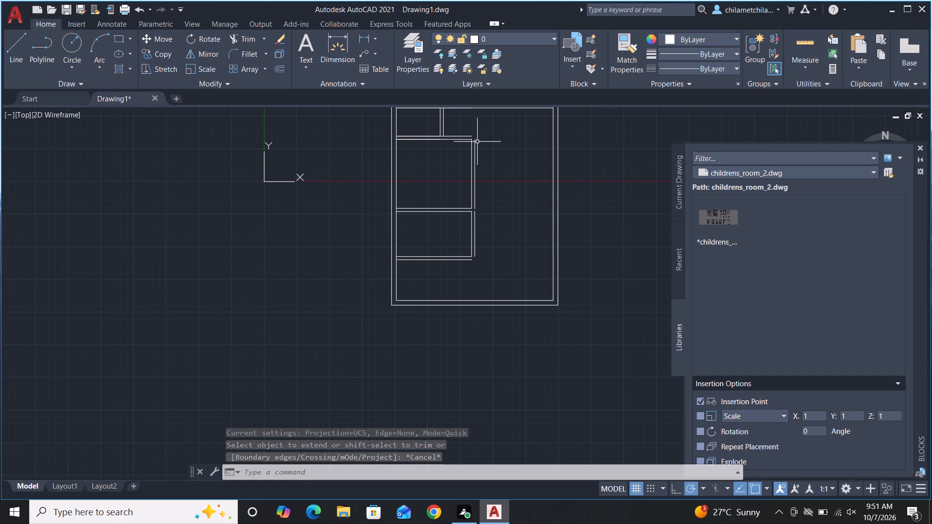
Draw a vertical line upward from the top end of the 12' by 11' room's outer right line, past the partition above.
scroll(477, 141, "up", 3)
scroll(486, 238, "down", 1)
type("L")
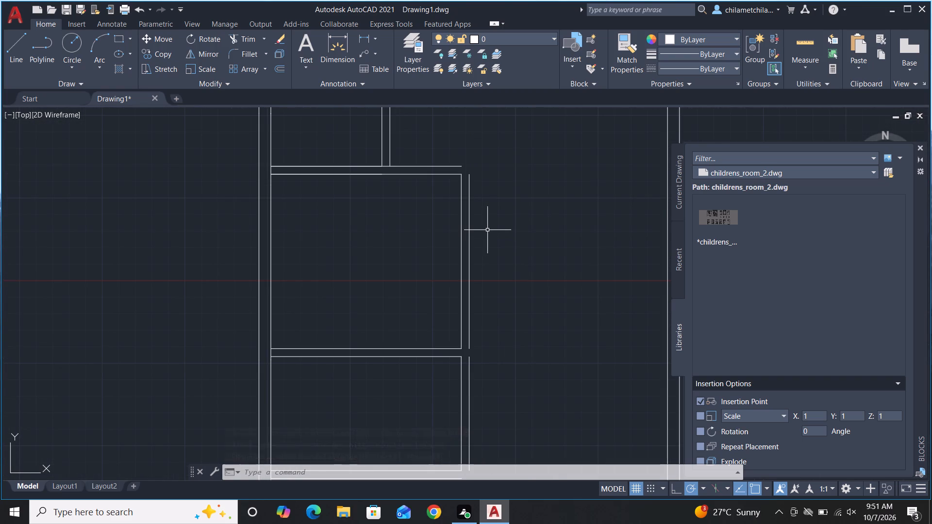
key("space")
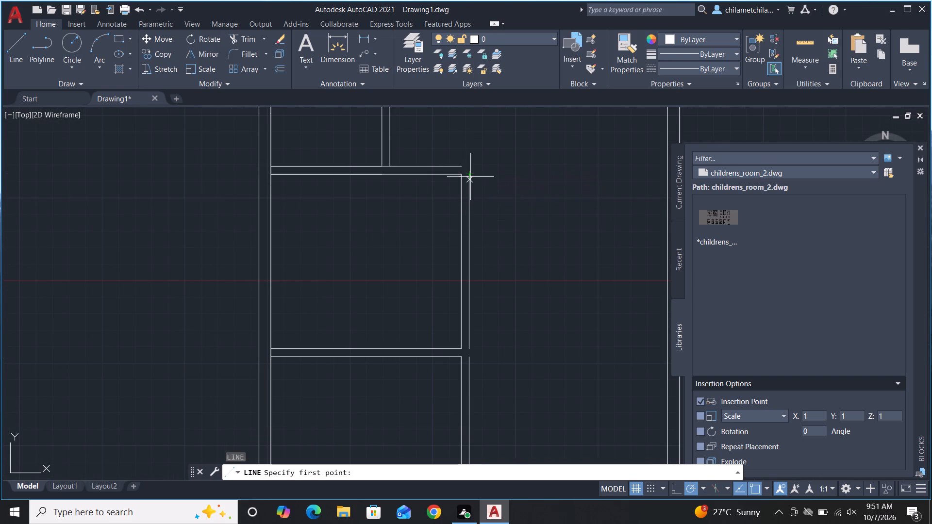
left_click_drag(470, 173, 472, 153)
left_click(467, 127)
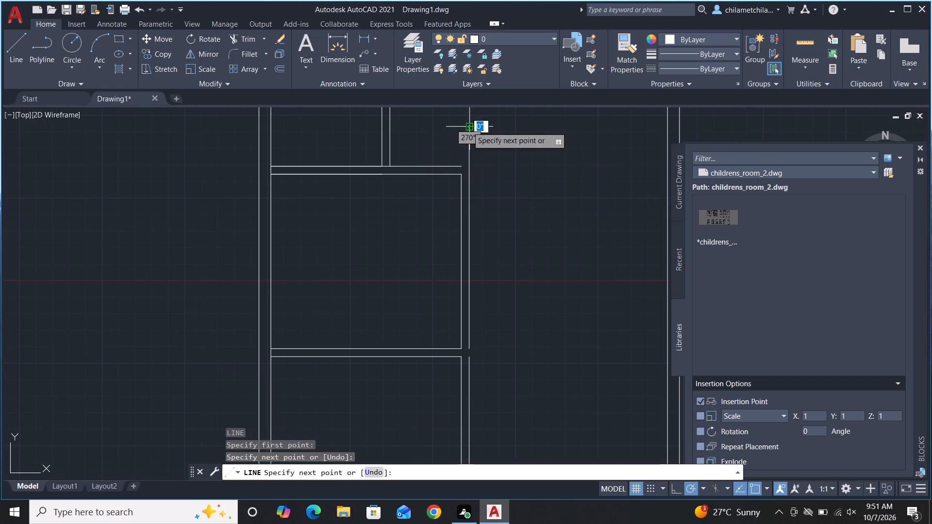
key("Escape")
Draw a vertical line downward from the bottom end of the 12' by 7' room's outer right line, past the partition below.
scroll(514, 240, "down", 3)
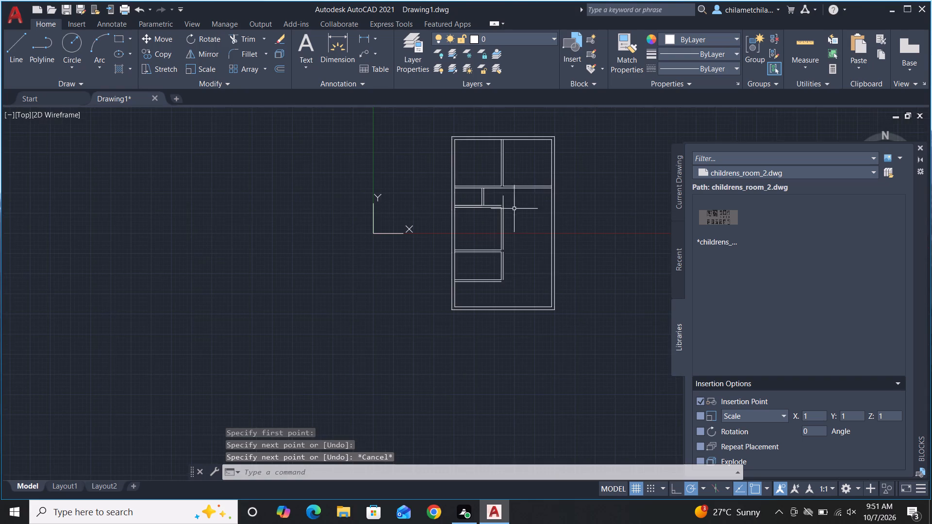
scroll(508, 278, "up", 4)
key("space")
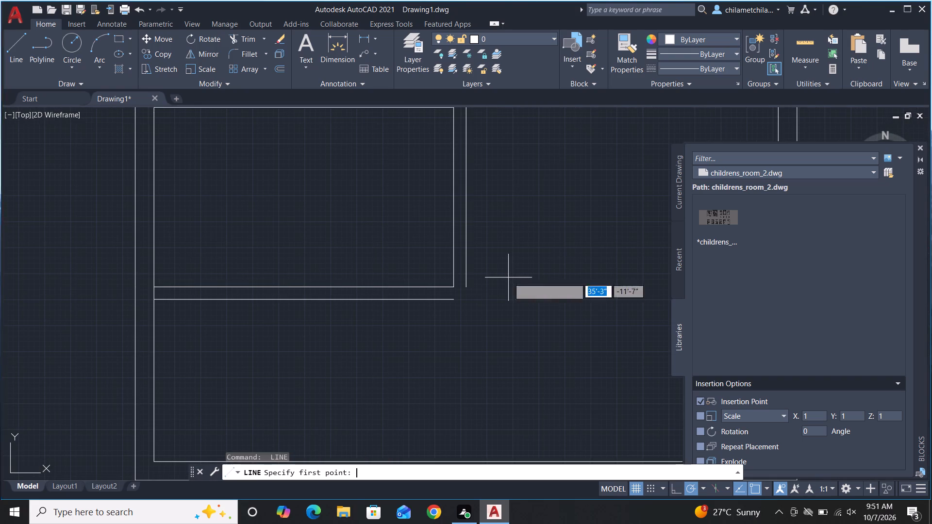
left_click(468, 287)
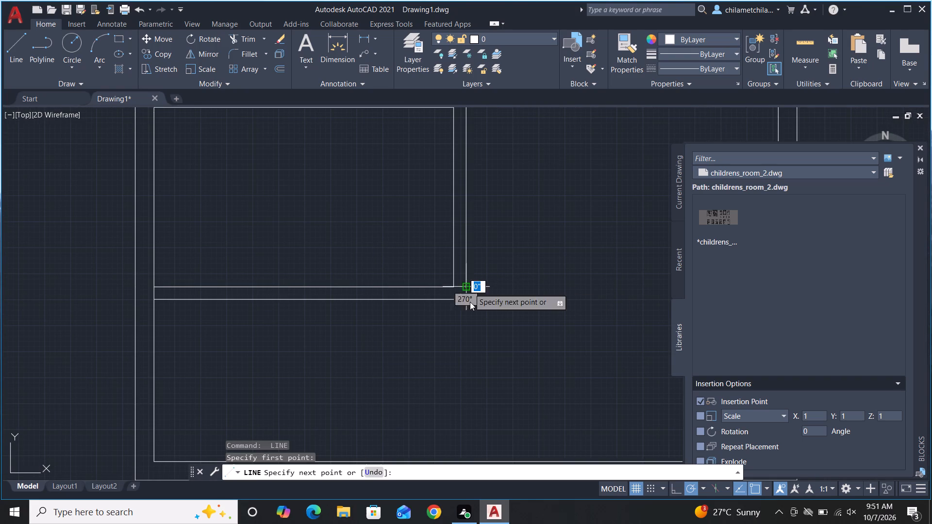
left_click(469, 357)
key("space")
Extend the lower line under the 12' by 7' room to the outer vertical line, and the 12' by 11' room's outer line downward.
scroll(526, 205, "down", 2)
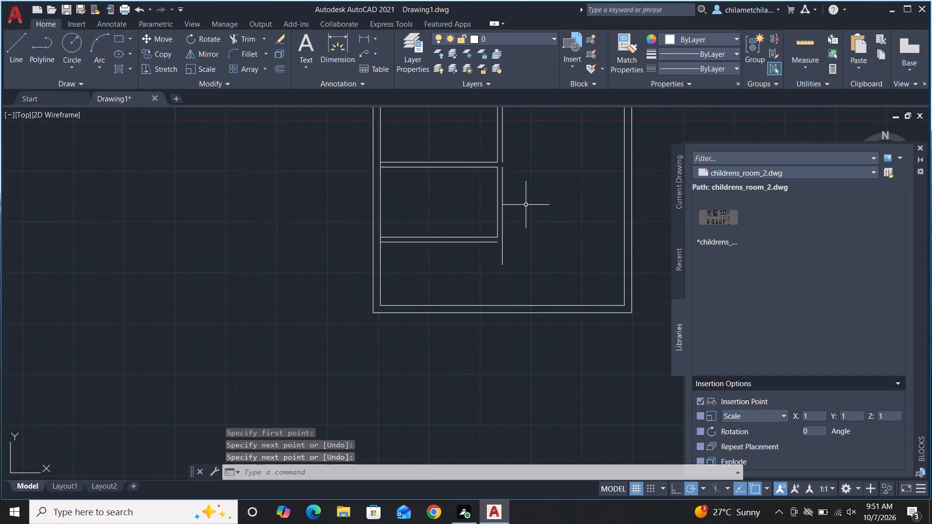
type("EX")
key("space")
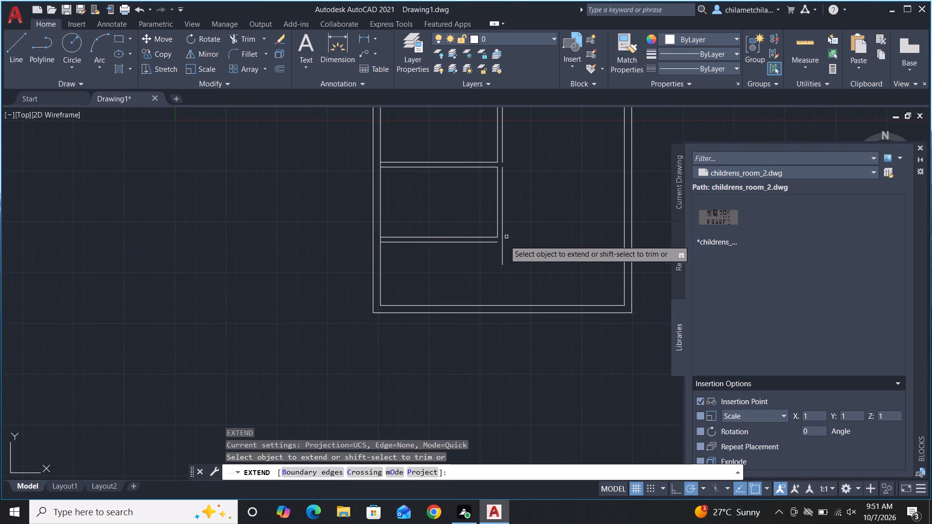
left_click(477, 244)
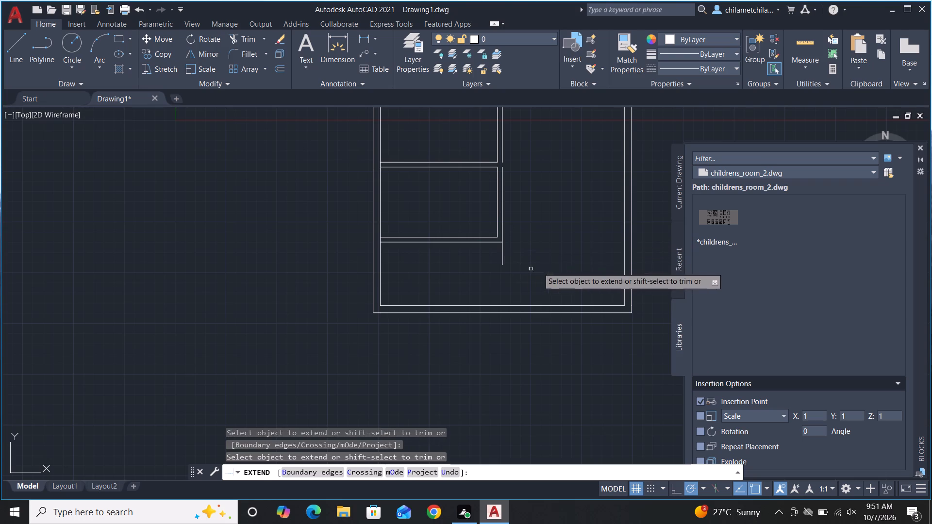
scroll(585, 234, "down", 2)
scroll(546, 200, "up", 4)
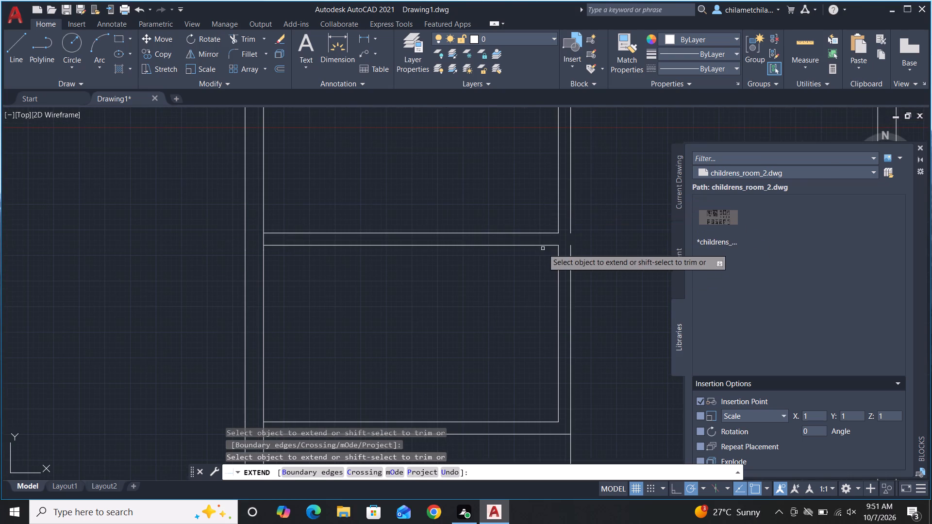
left_click(572, 221)
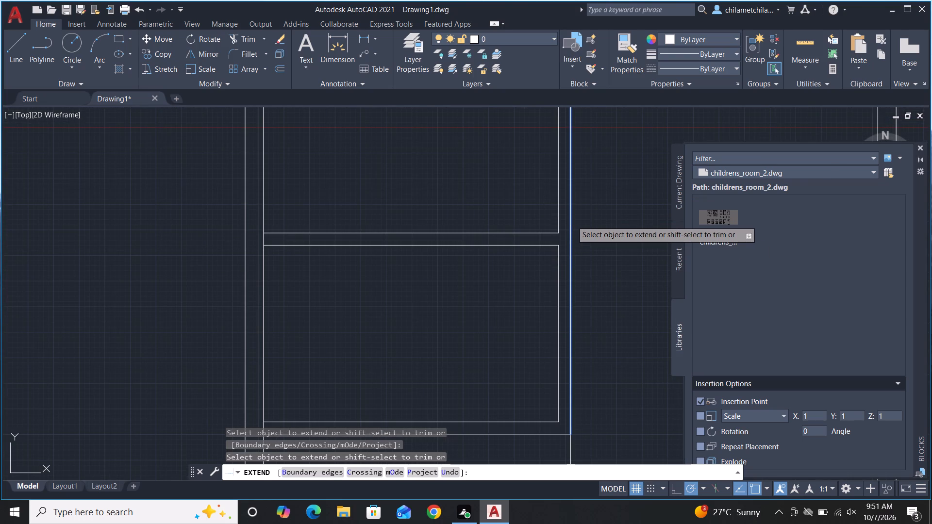
Extend the upper line of the partition above the 12' by 11' room to the outer vertical line and end the Extend command.
scroll(474, 273, "down", 2)
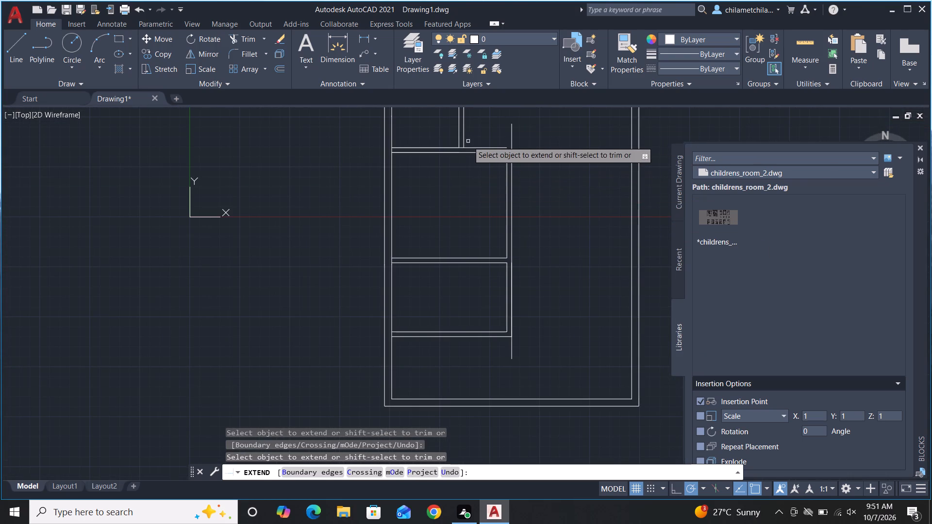
scroll(469, 130, "up", 3)
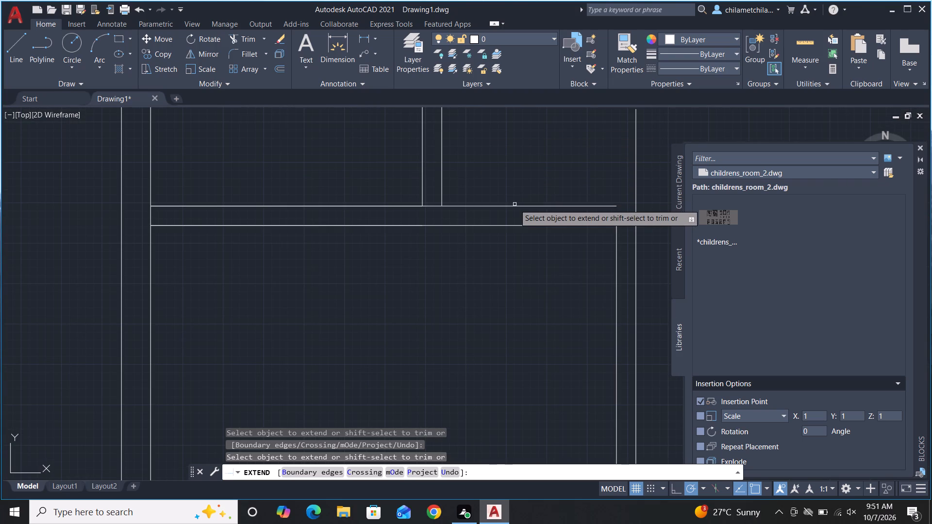
left_click(515, 204)
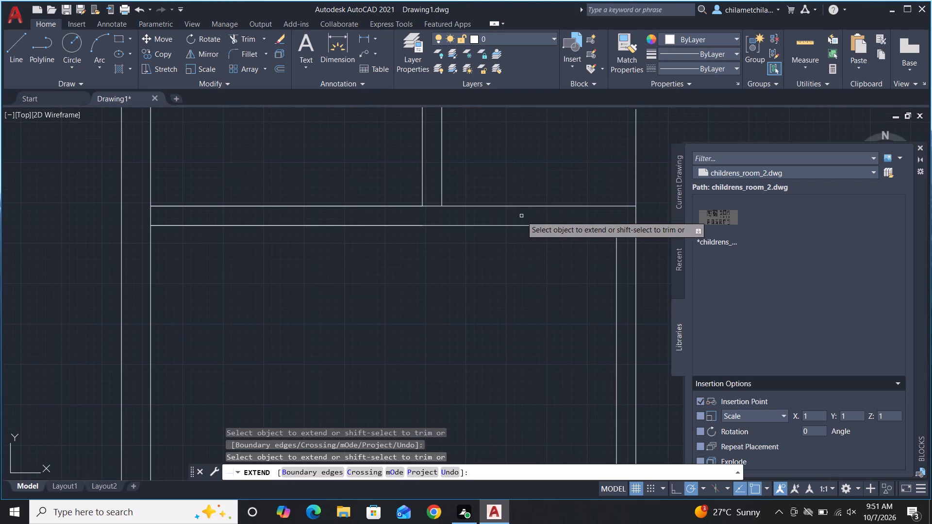
scroll(233, 253, "down", 2)
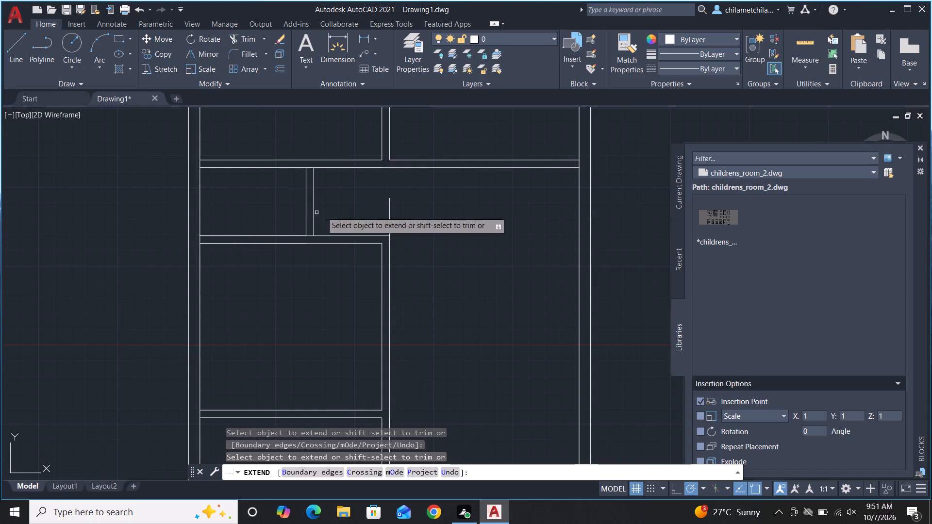
scroll(450, 155, "down", 2)
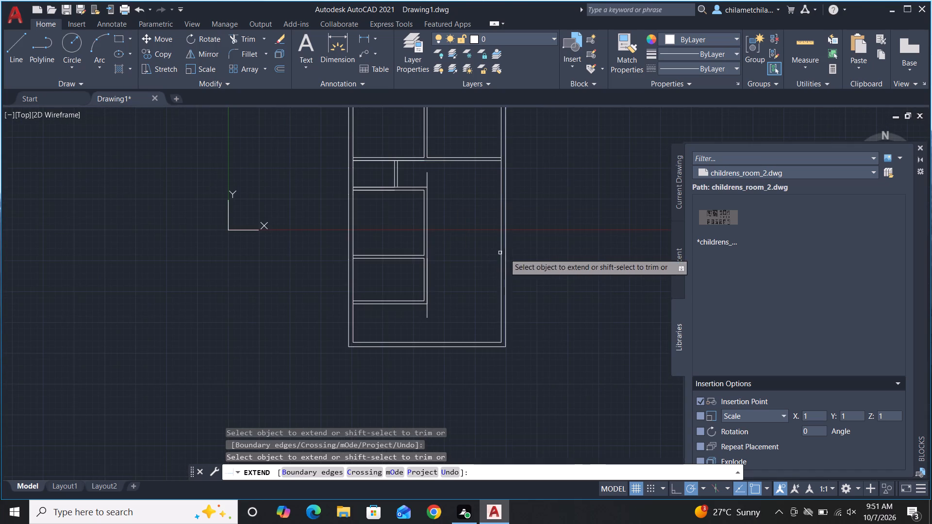
scroll(547, 252, "down", 1)
scroll(470, 214, "up", 1)
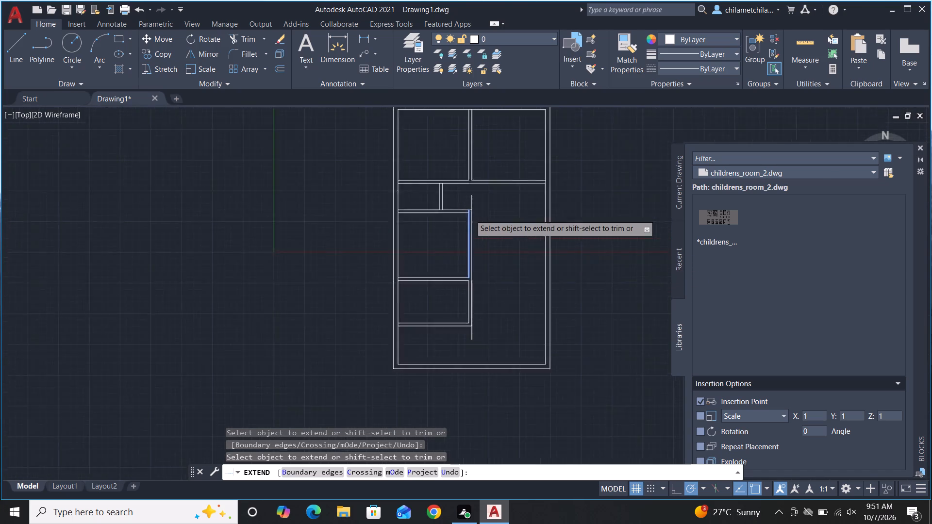
scroll(470, 214, "up", 3)
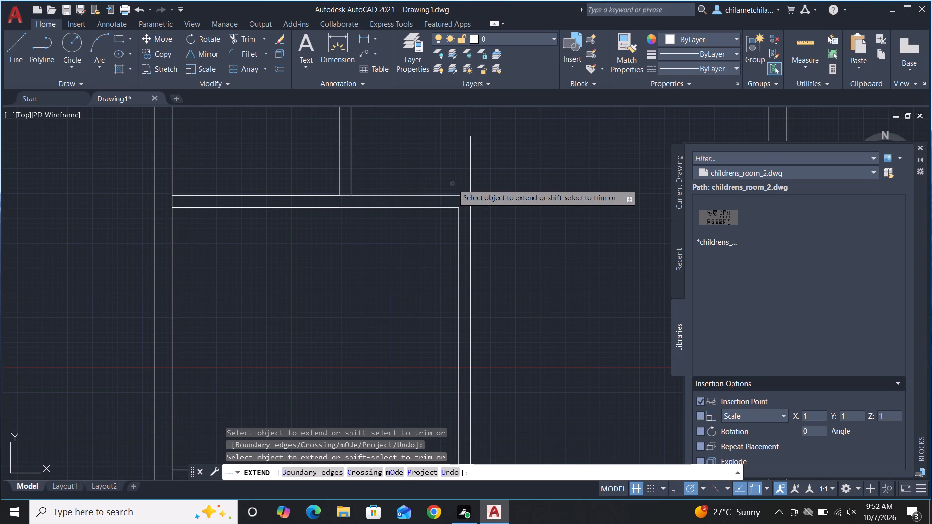
scroll(405, 194, "down", 2)
scroll(392, 157, "down", 1)
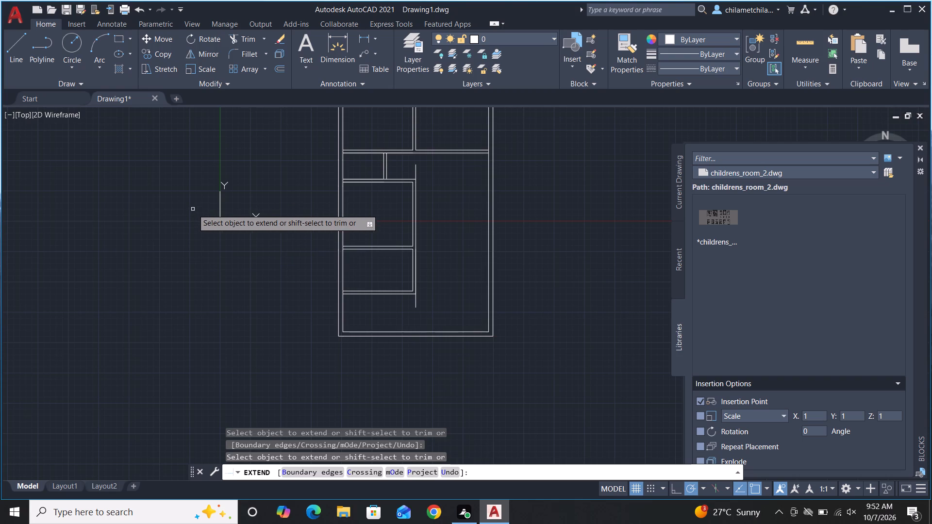
key("Escape")
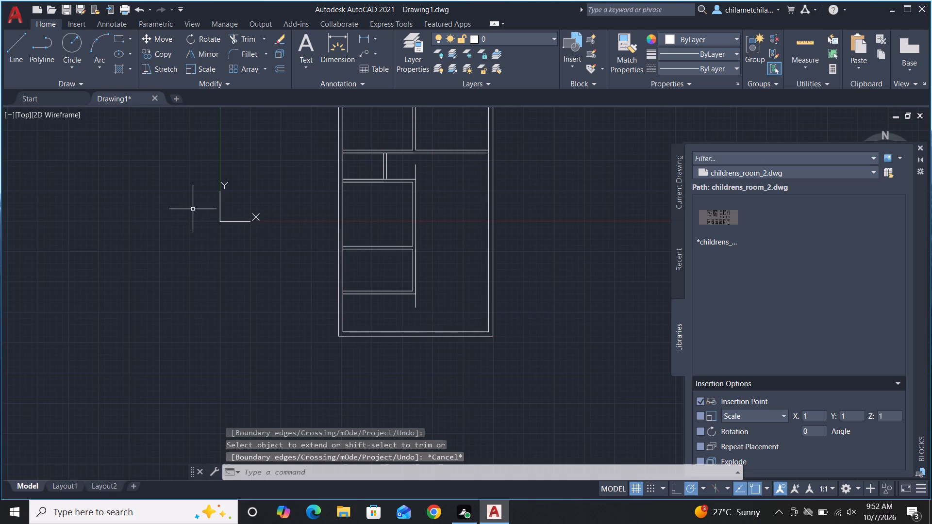
Trim the overhanging ends of the outer vertical line above the 12' by 11' room and below the 12' by 7' room.
type("TR")
key("space")
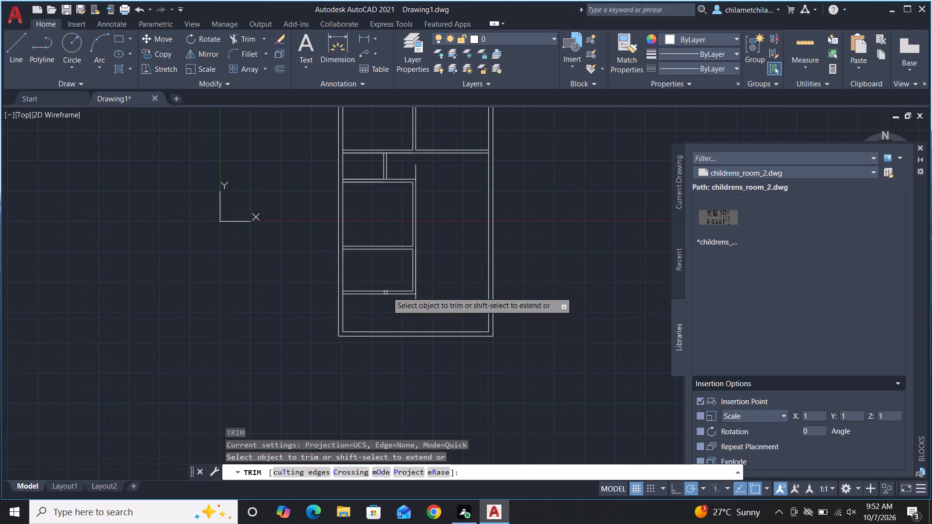
scroll(424, 165, "up", 4)
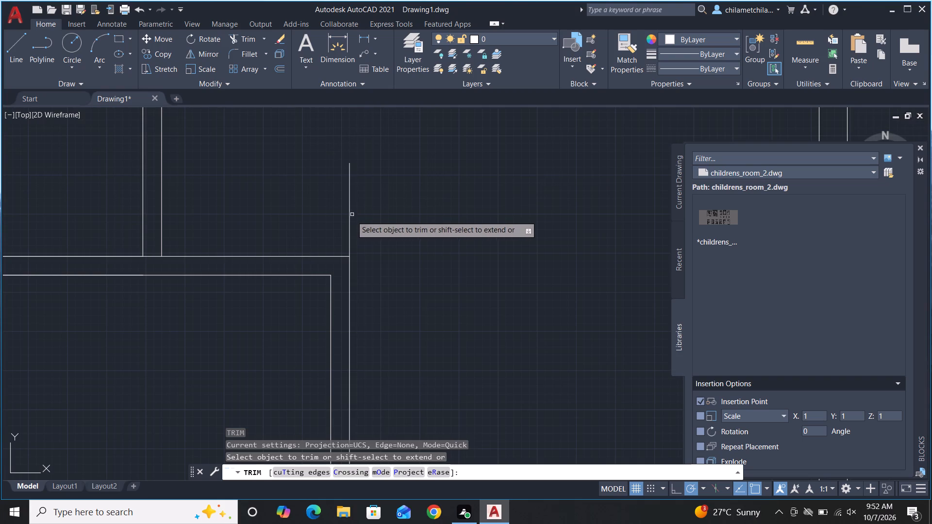
left_click(350, 218)
scroll(381, 168, "down", 3)
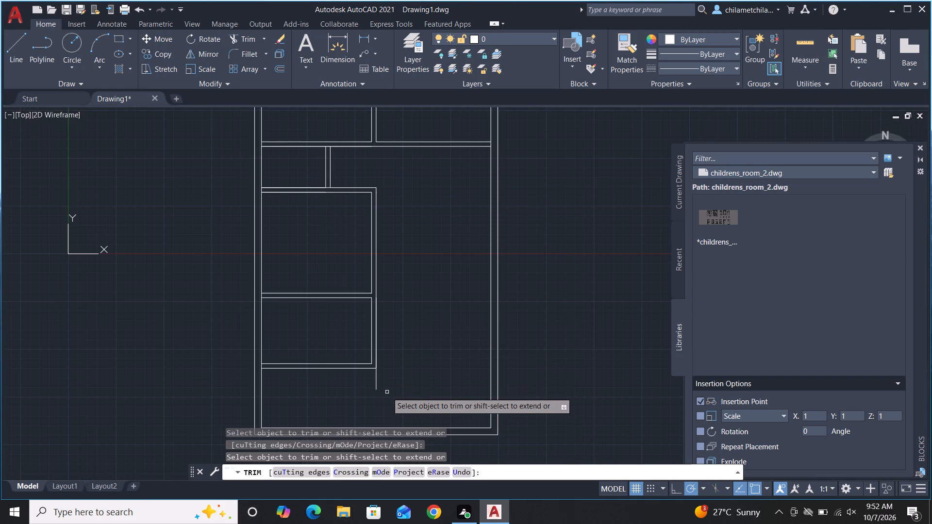
left_click(376, 381)
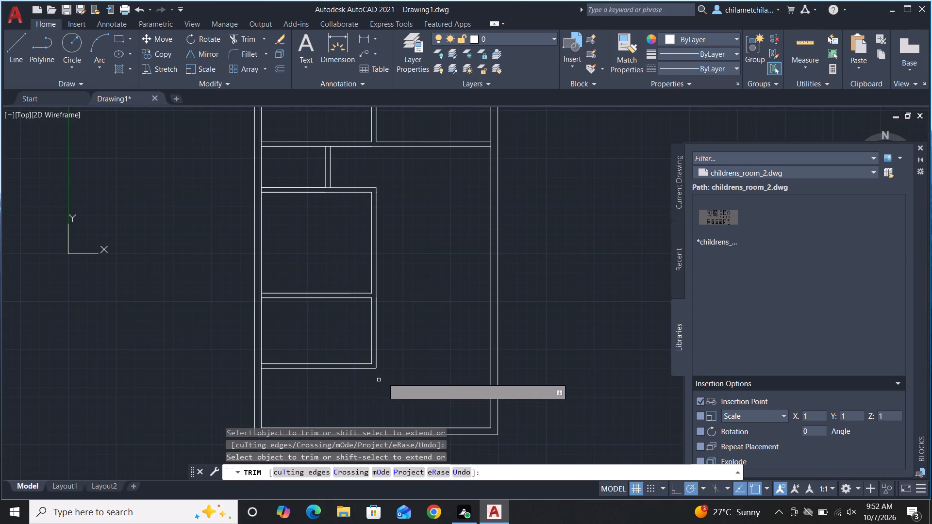
Trim the partition line segment between the two vertical lines of the 7' room's wall where they meet the partition below.
scroll(488, 282, "down", 2)
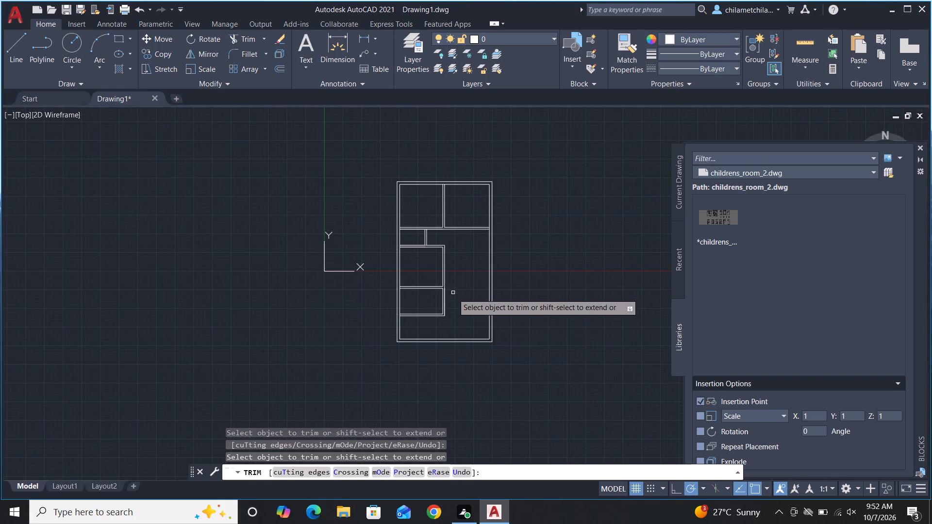
scroll(421, 261, "up", 4)
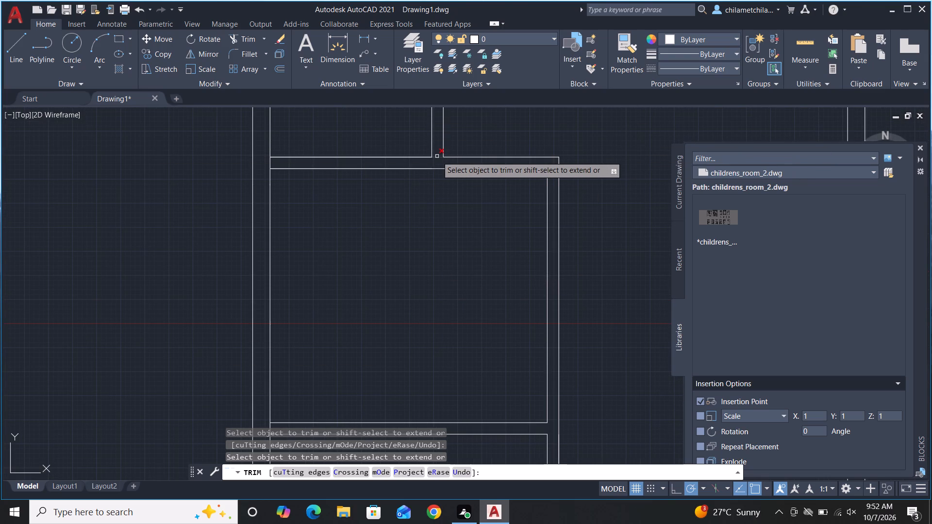
left_click(437, 156)
Trim the inner left wall line between the paired lines of the three partitions above, between and below the 12' wide rooms, then end Trim.
scroll(402, 213, "down", 2)
scroll(356, 196, "up", 3)
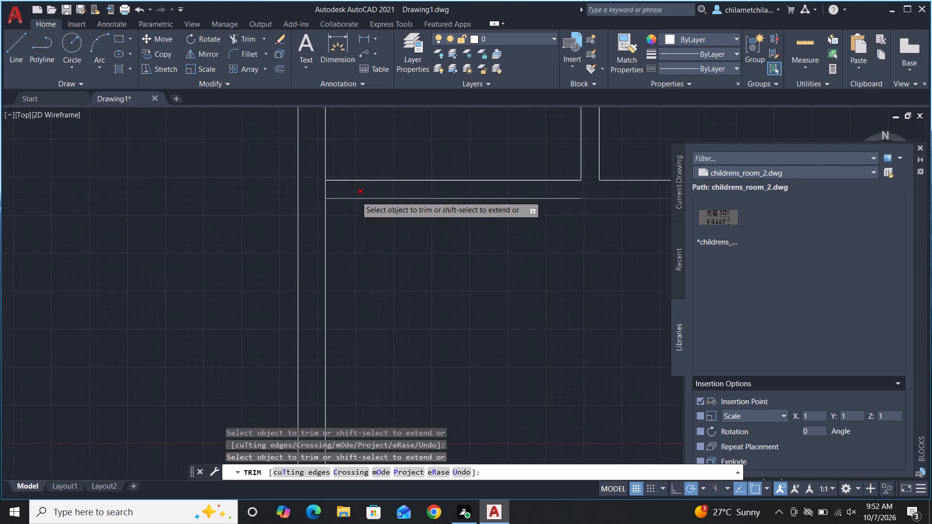
scroll(356, 196, "up", 2)
left_click(275, 180)
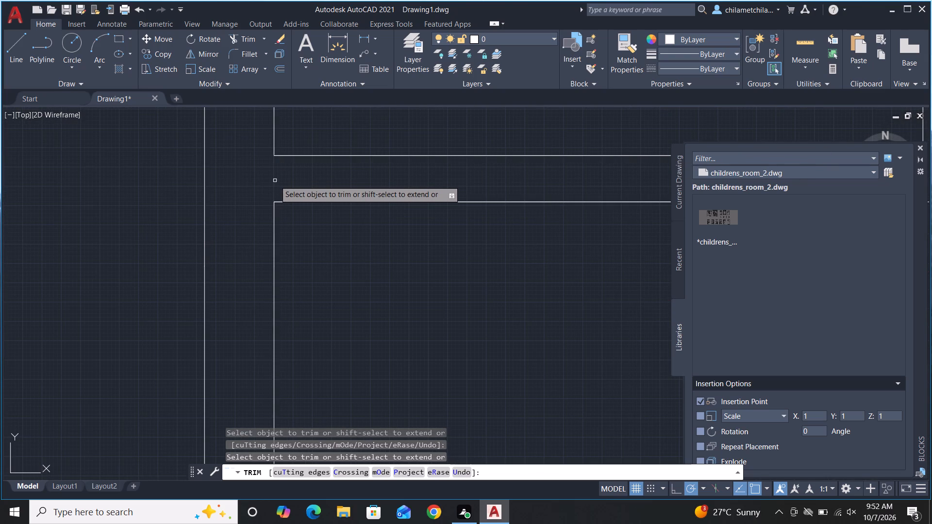
scroll(405, 218, "down", 6)
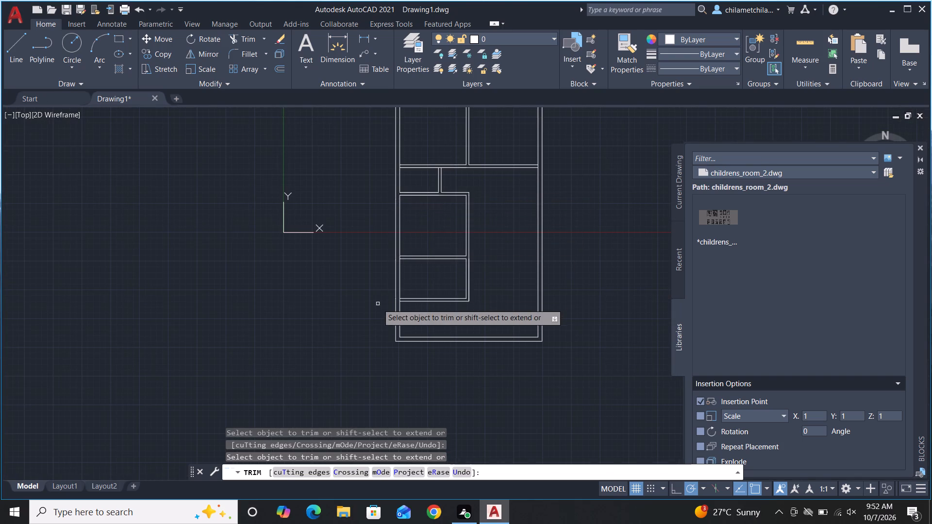
scroll(408, 262, "up", 6)
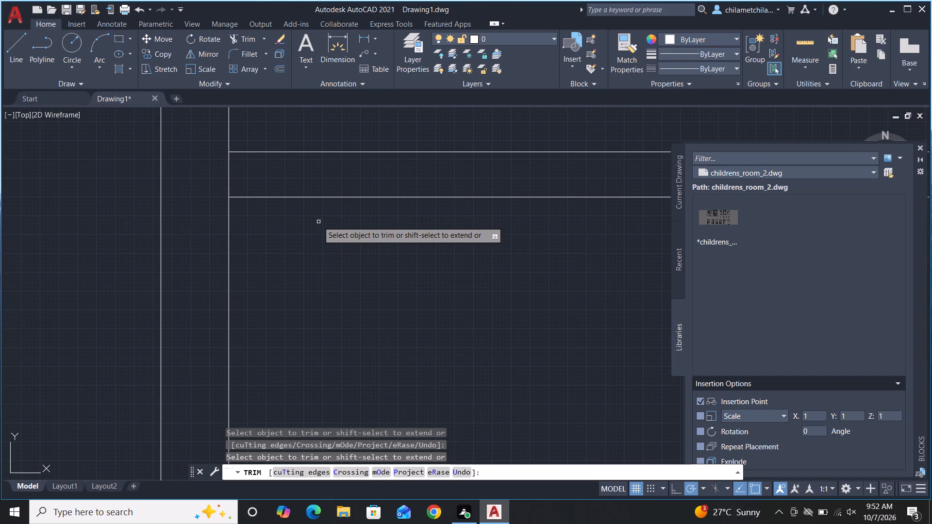
left_click(228, 183)
scroll(391, 150, "down", 2)
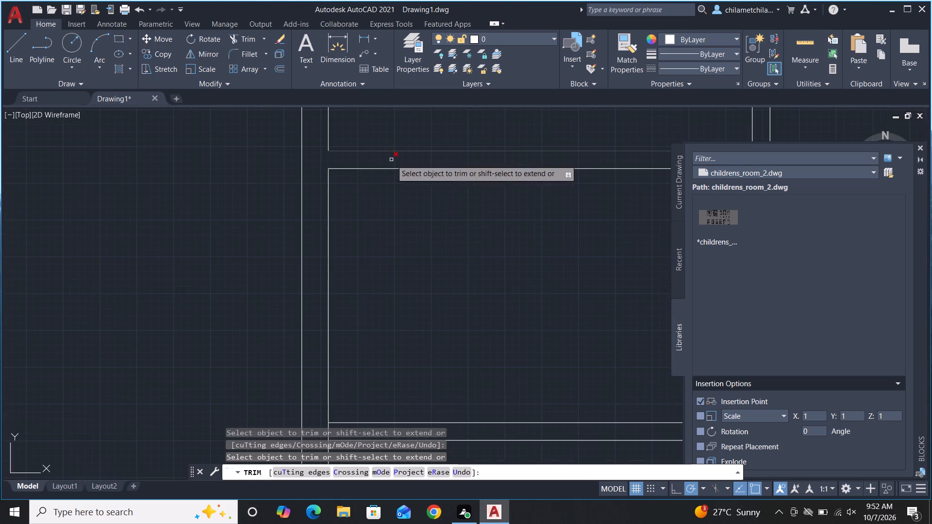
scroll(391, 160, "down", 2)
scroll(367, 266, "up", 6)
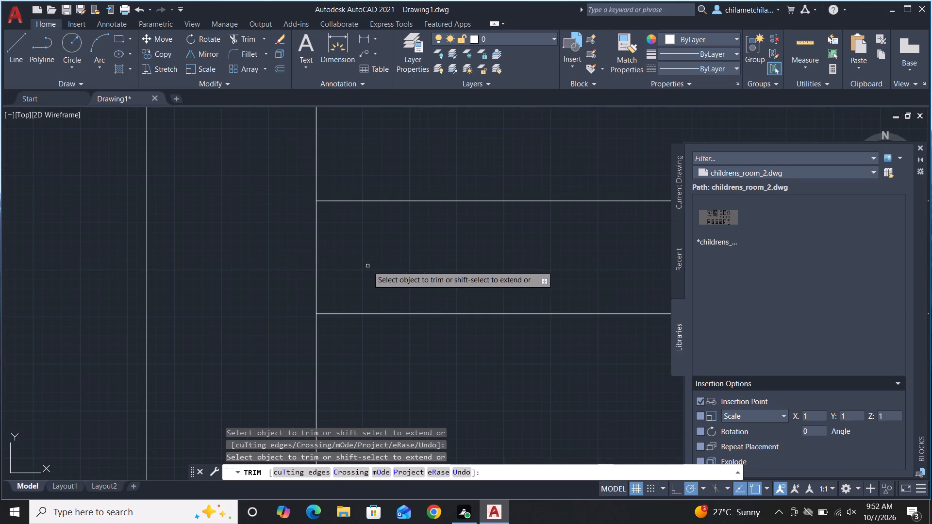
left_click(315, 303)
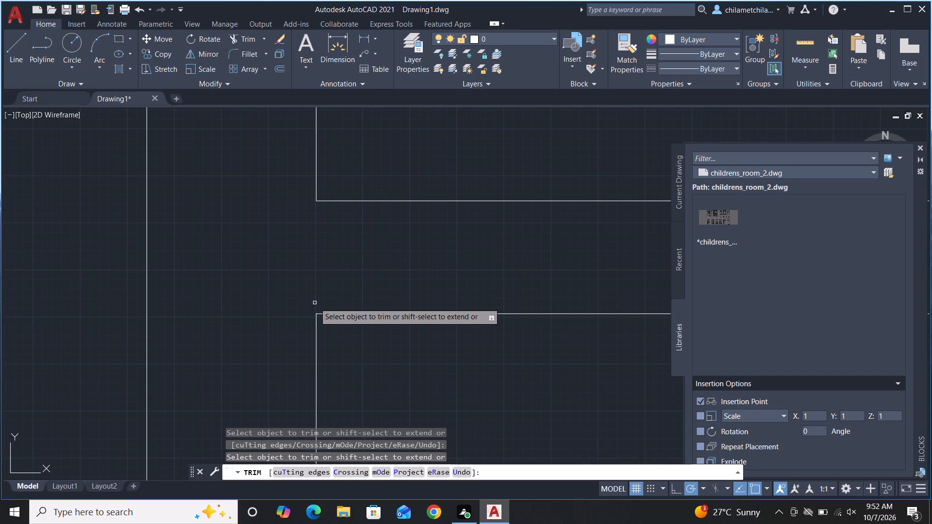
scroll(178, 295, "down", 5)
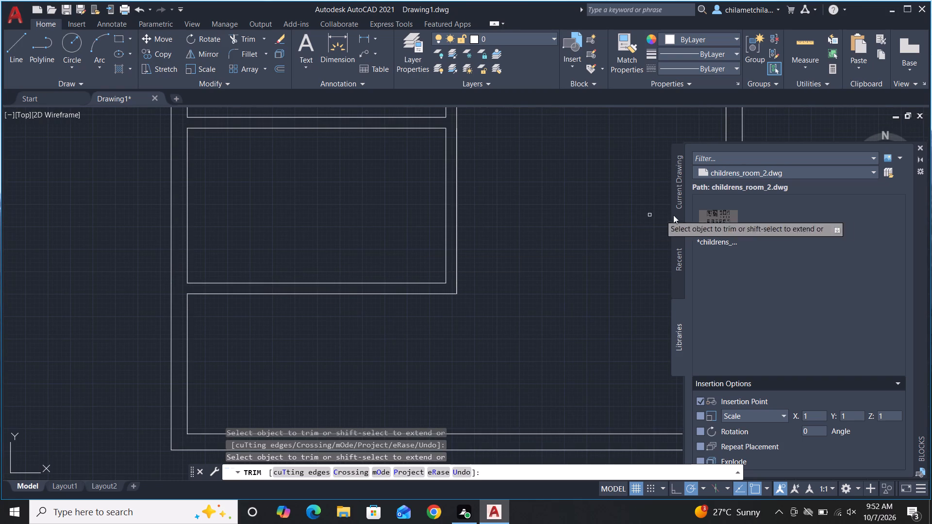
scroll(600, 284, "down", 3)
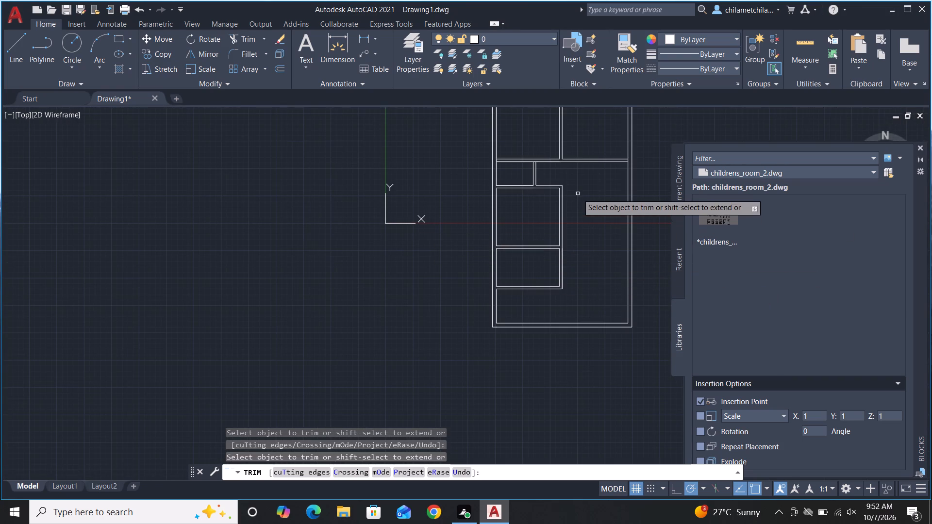
scroll(575, 162, "up", 5)
scroll(427, 231, "down", 4)
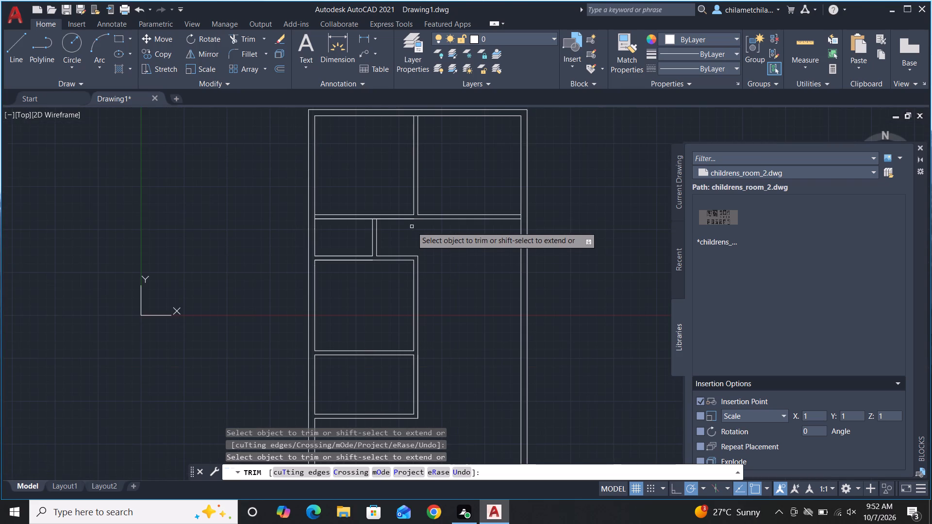
scroll(412, 227, "down", 1)
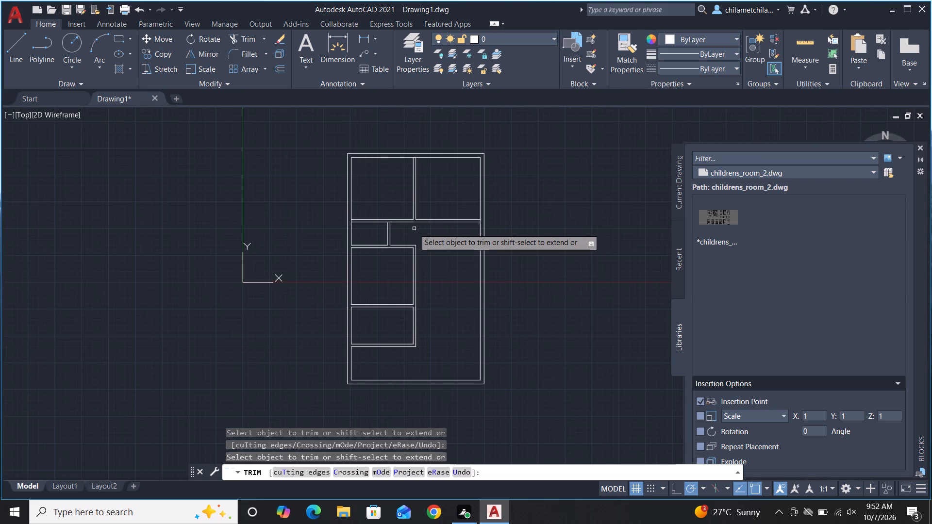
key("Escape")
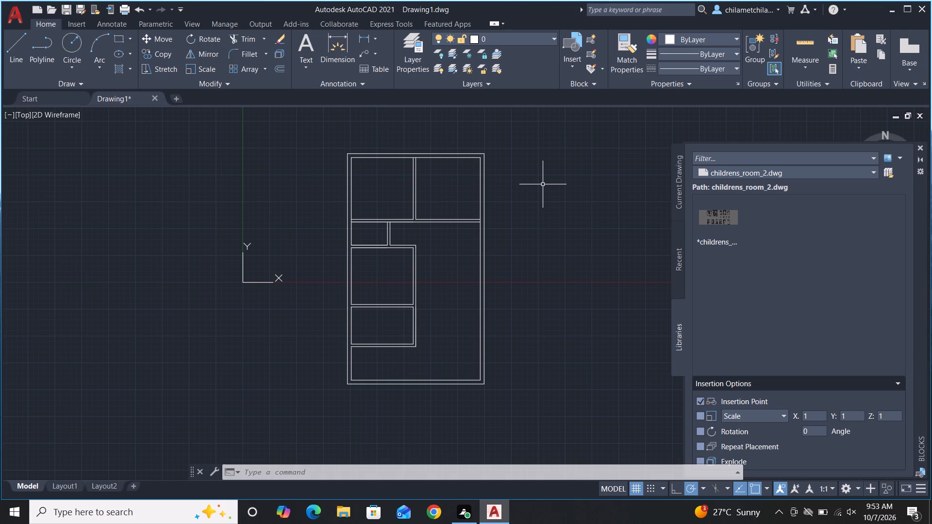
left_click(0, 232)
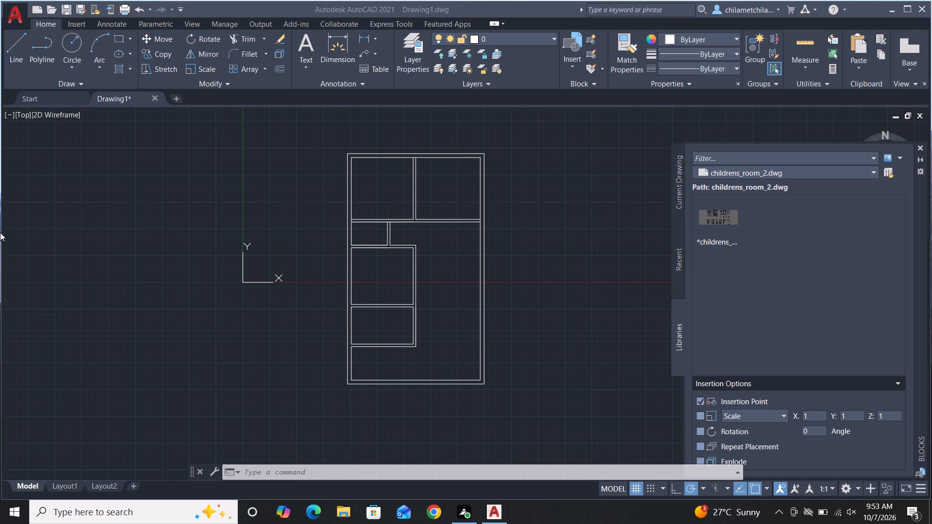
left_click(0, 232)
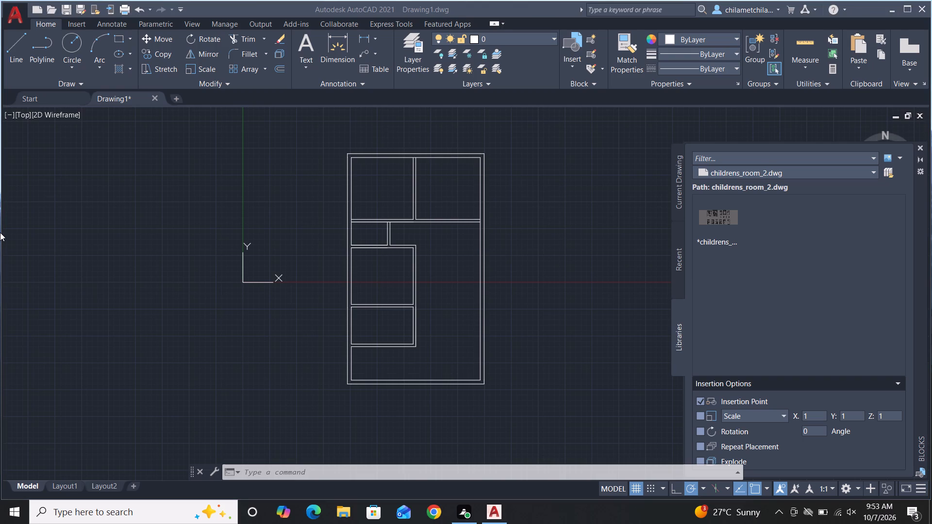
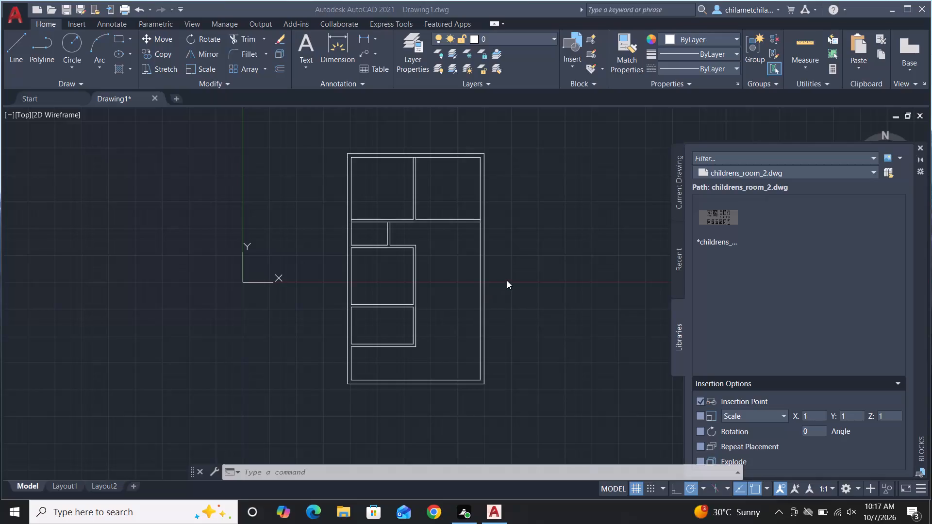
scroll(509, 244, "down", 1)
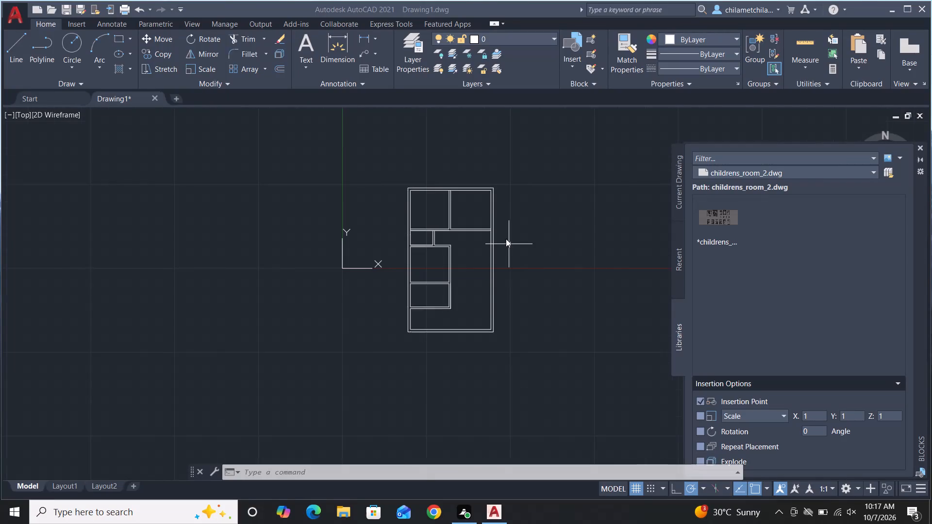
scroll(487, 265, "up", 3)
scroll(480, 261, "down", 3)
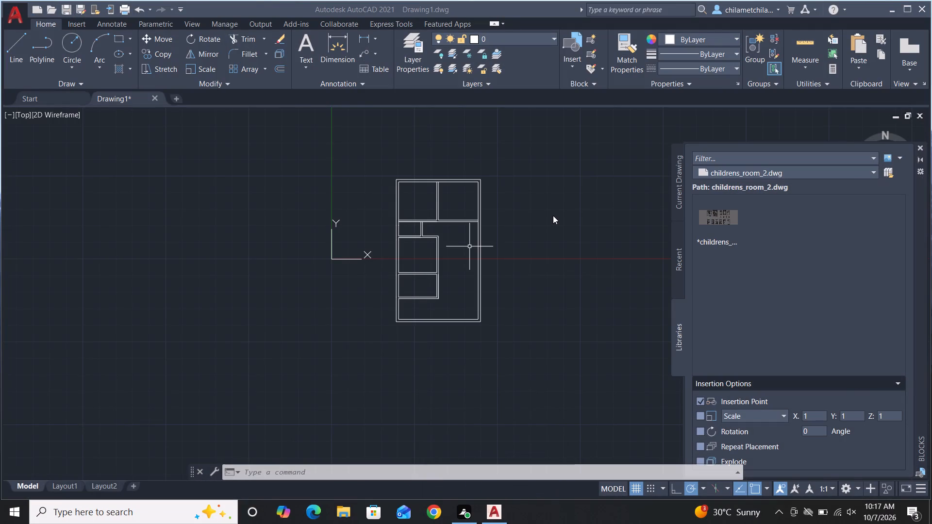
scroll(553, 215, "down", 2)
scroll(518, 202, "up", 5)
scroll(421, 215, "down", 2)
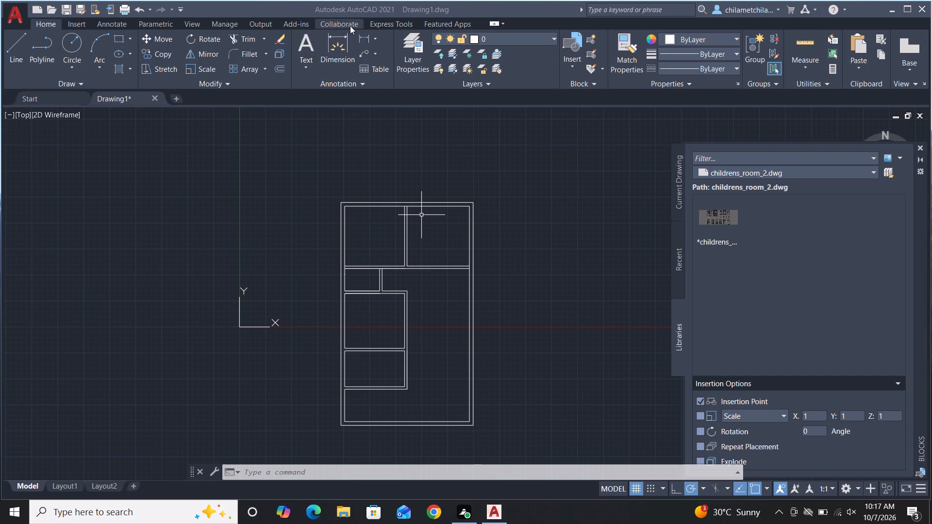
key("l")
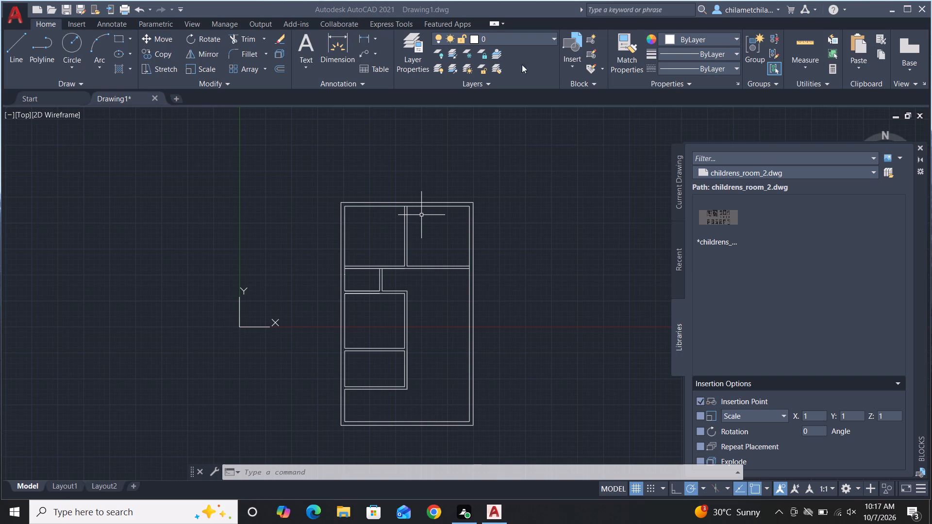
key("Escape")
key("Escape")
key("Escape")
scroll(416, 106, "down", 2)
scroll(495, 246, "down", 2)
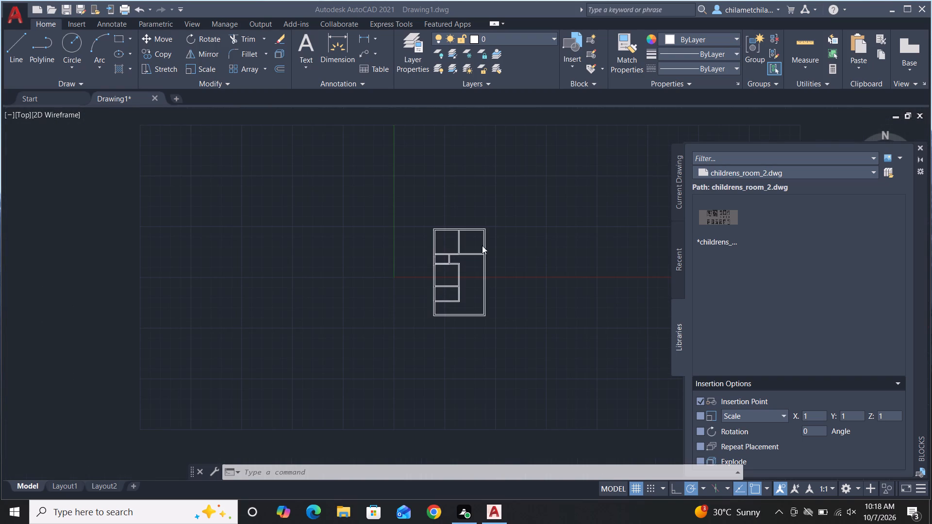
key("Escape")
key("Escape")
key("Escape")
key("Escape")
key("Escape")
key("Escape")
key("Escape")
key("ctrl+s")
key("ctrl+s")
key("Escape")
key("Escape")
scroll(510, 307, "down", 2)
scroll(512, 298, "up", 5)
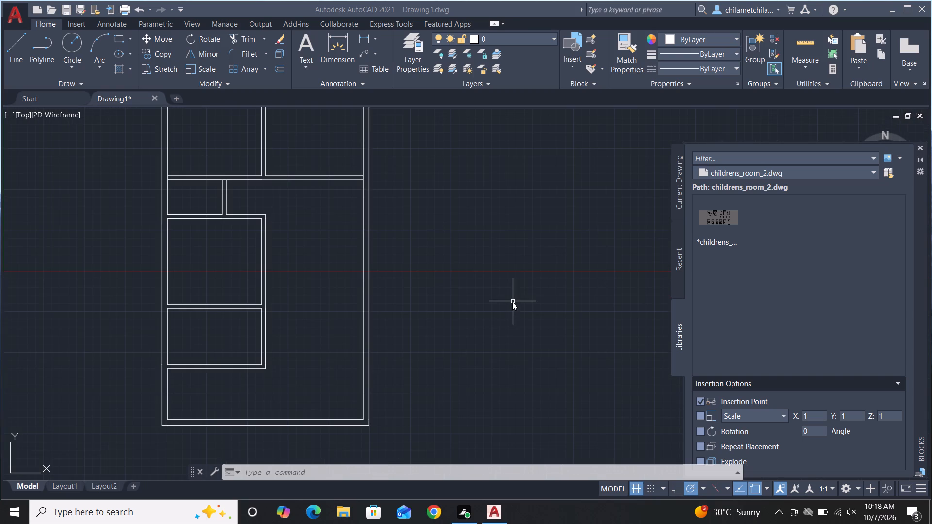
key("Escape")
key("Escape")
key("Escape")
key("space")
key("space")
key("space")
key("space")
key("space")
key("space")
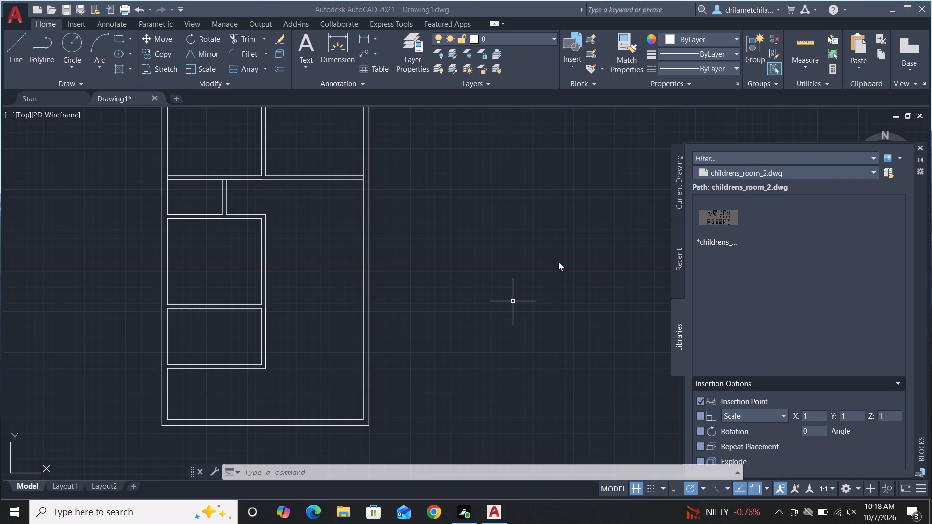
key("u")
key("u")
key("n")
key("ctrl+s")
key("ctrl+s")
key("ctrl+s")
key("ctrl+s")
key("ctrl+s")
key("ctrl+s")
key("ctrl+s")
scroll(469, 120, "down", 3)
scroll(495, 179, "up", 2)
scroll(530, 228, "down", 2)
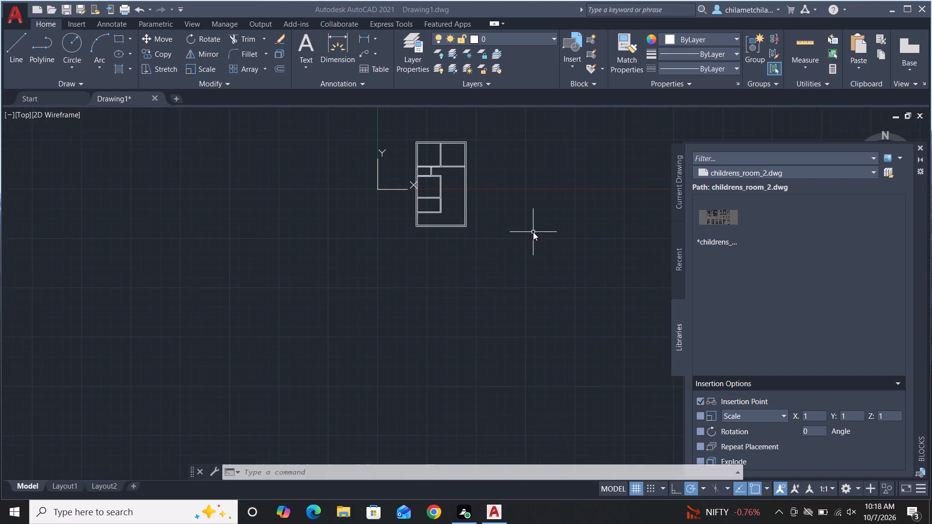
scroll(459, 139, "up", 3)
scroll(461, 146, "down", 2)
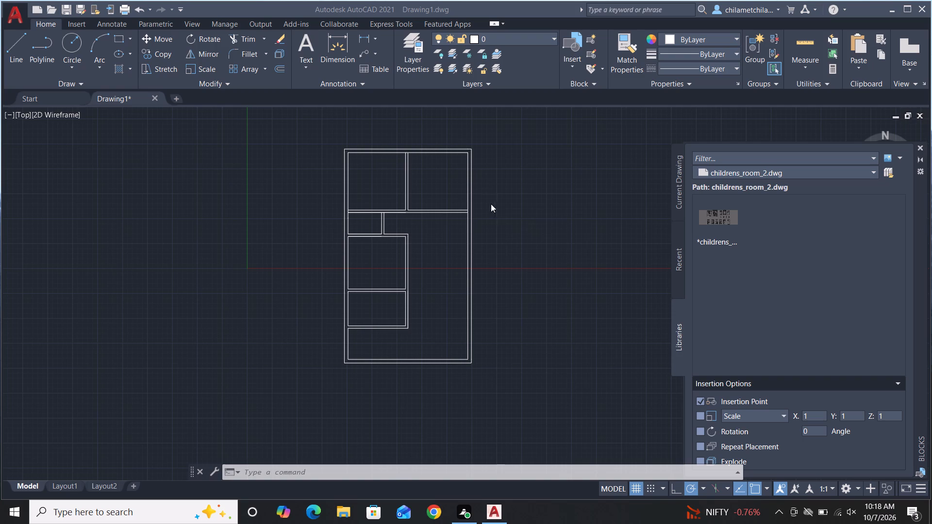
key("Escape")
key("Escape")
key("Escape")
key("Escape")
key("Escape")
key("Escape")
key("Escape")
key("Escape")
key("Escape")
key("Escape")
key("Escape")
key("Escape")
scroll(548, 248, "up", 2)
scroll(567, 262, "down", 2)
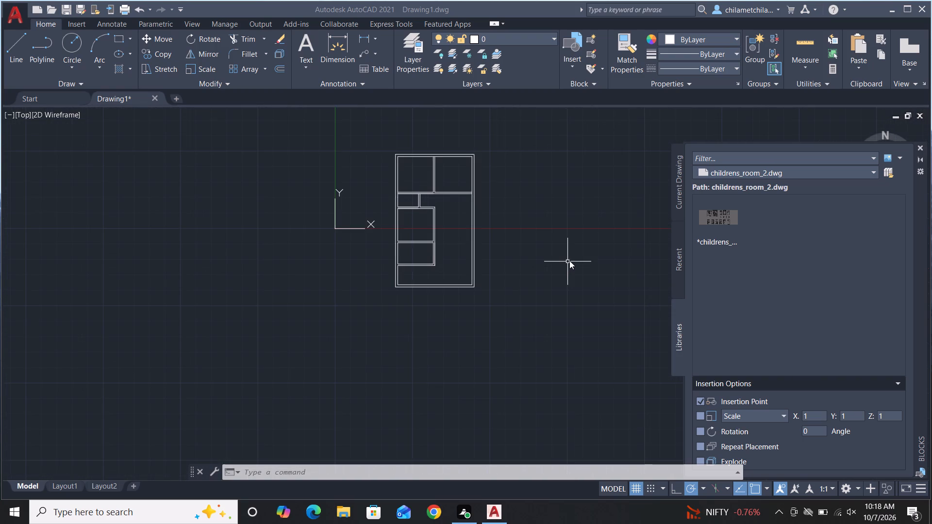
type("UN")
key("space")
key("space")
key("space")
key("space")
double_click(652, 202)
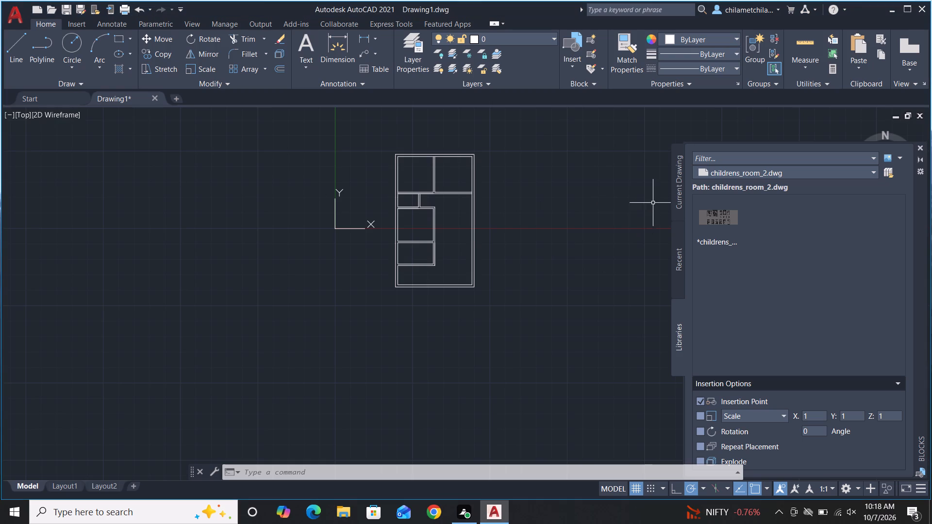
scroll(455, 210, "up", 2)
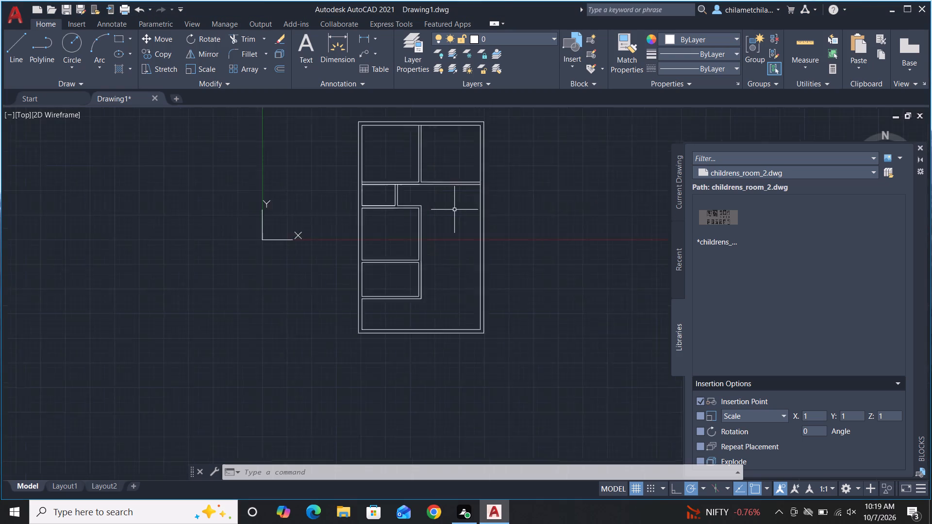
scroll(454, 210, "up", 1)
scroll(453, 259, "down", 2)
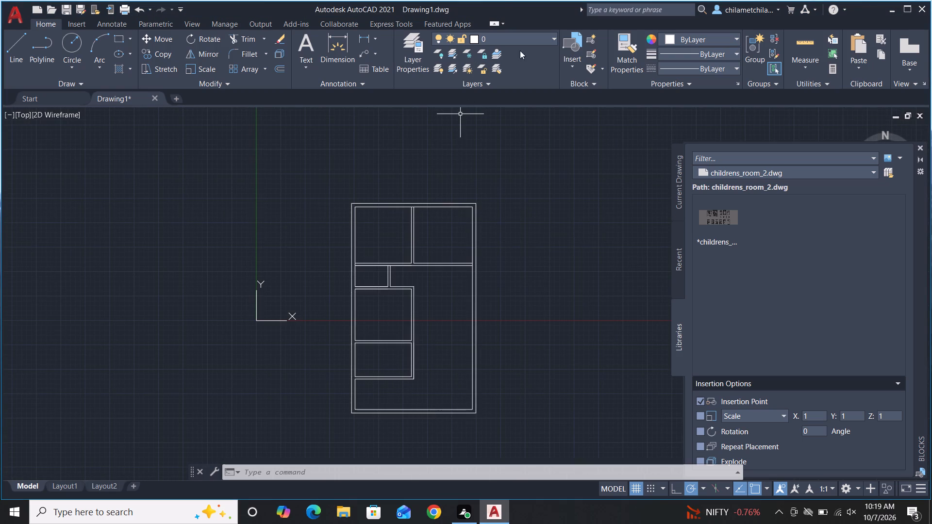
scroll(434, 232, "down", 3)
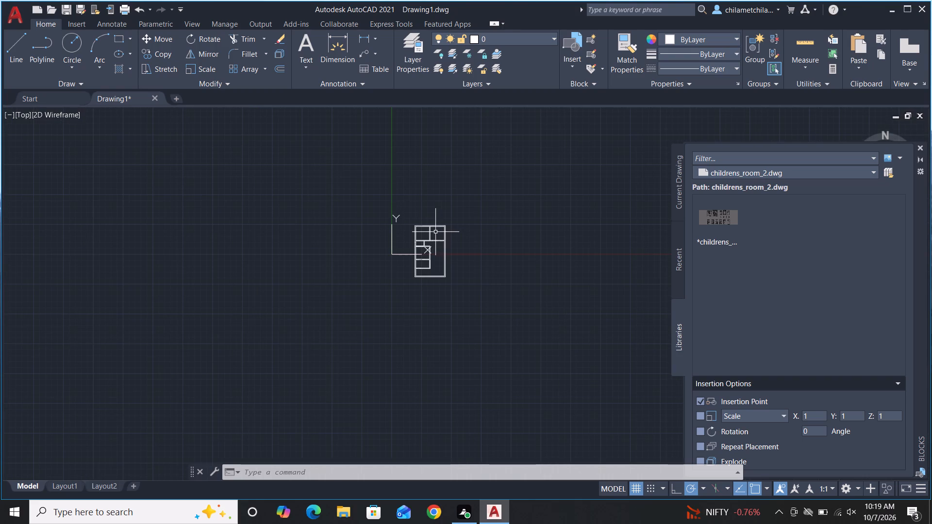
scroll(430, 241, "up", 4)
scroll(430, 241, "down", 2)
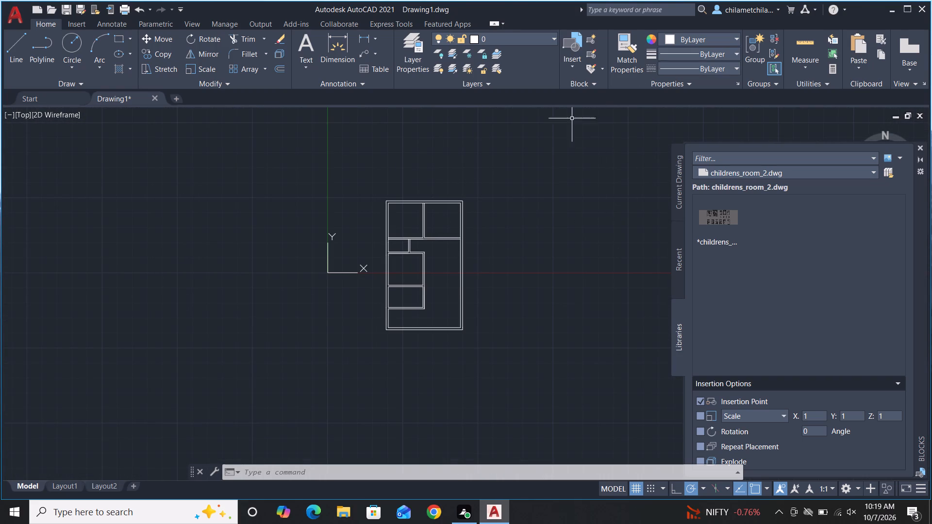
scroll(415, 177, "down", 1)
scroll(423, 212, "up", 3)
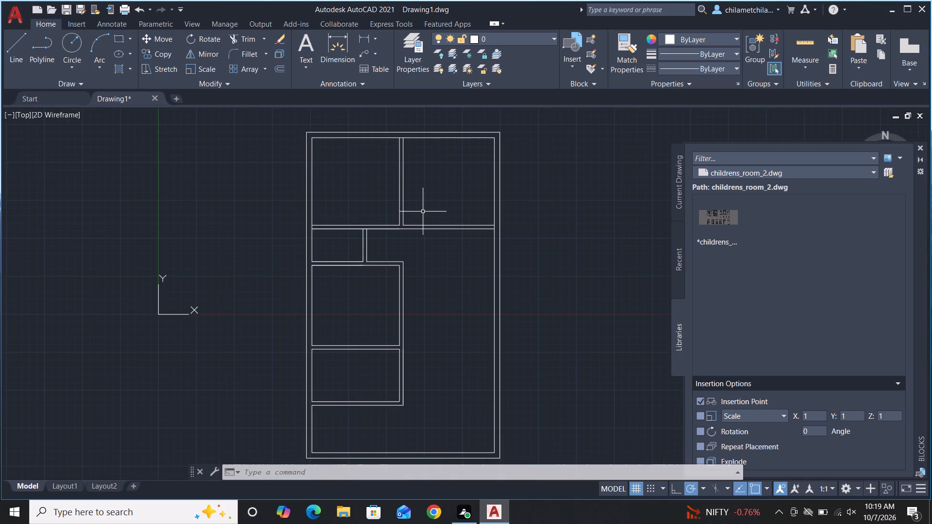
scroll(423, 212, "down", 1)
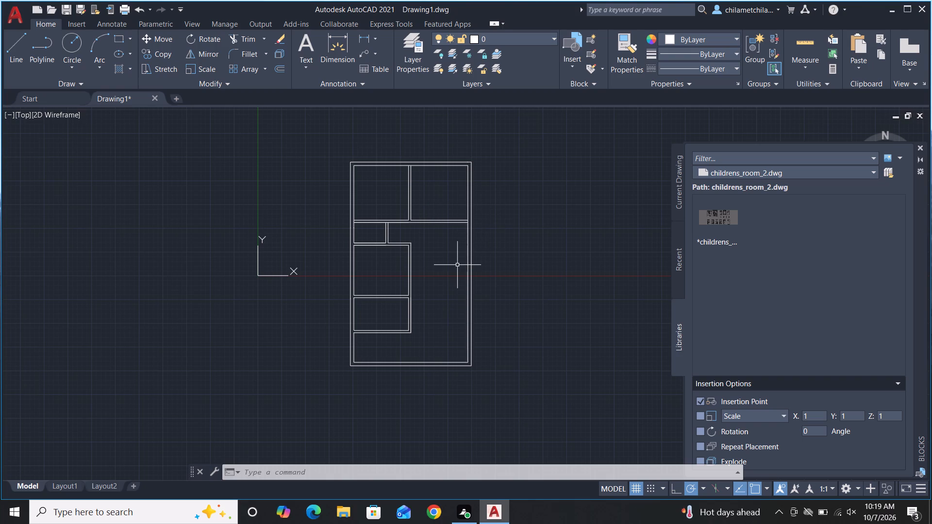
Start a line on the inner face of the right outer wall, 4'6" below the lower line of the partition under the two top rooms.
scroll(468, 229, "up", 5)
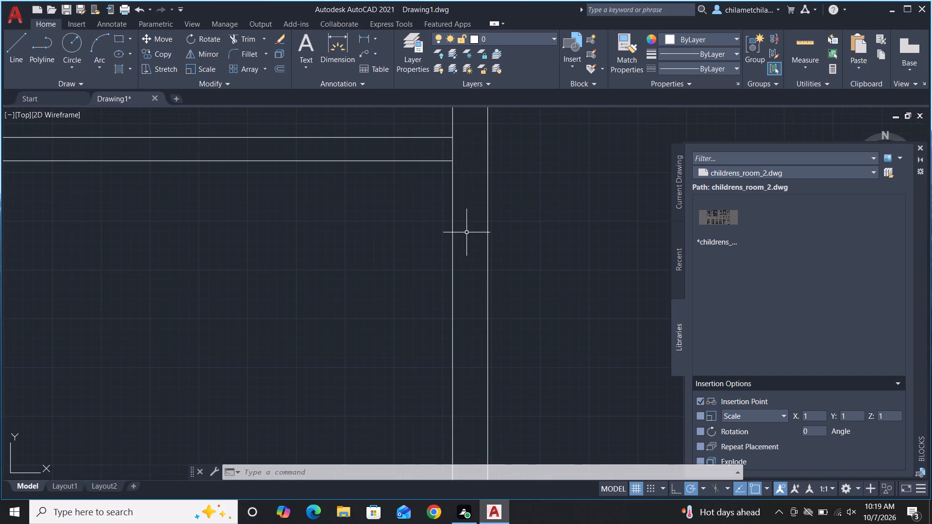
key("l")
key("space")
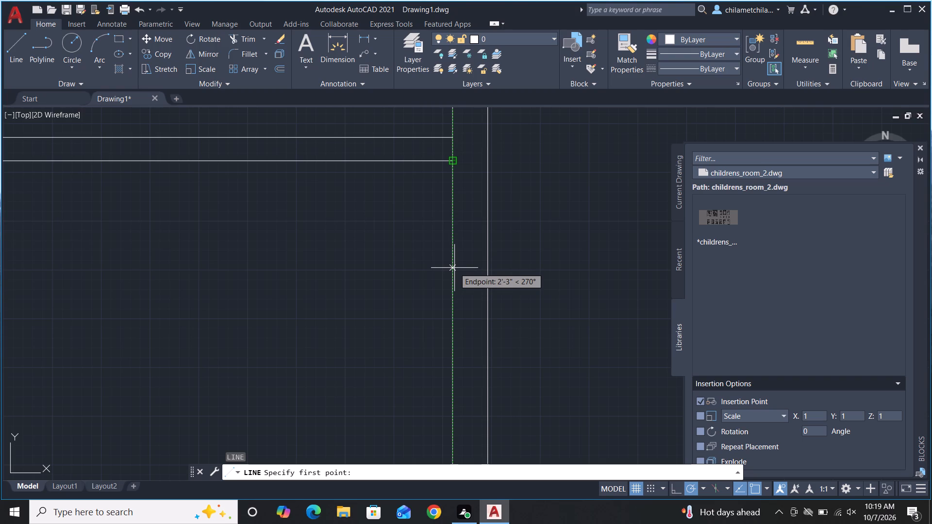
type("4'6")
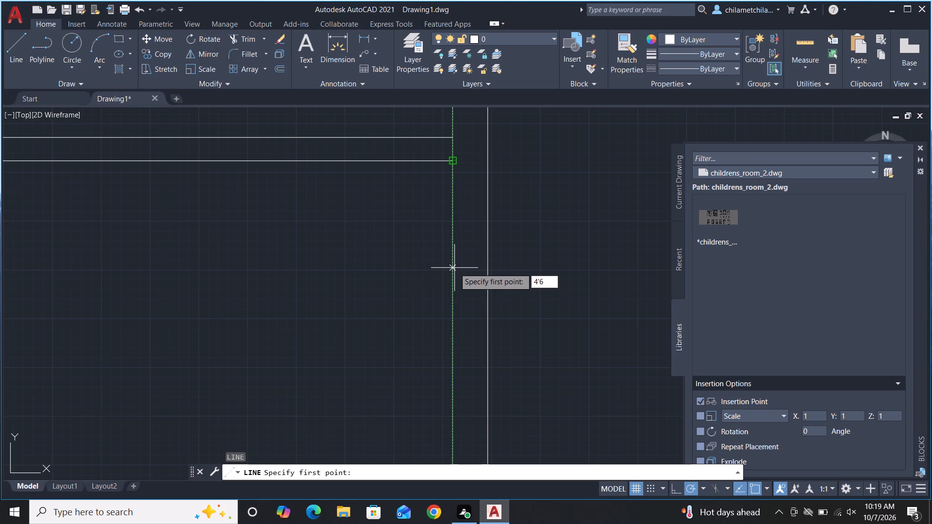
key("shift+quotedbl")
key("Return")
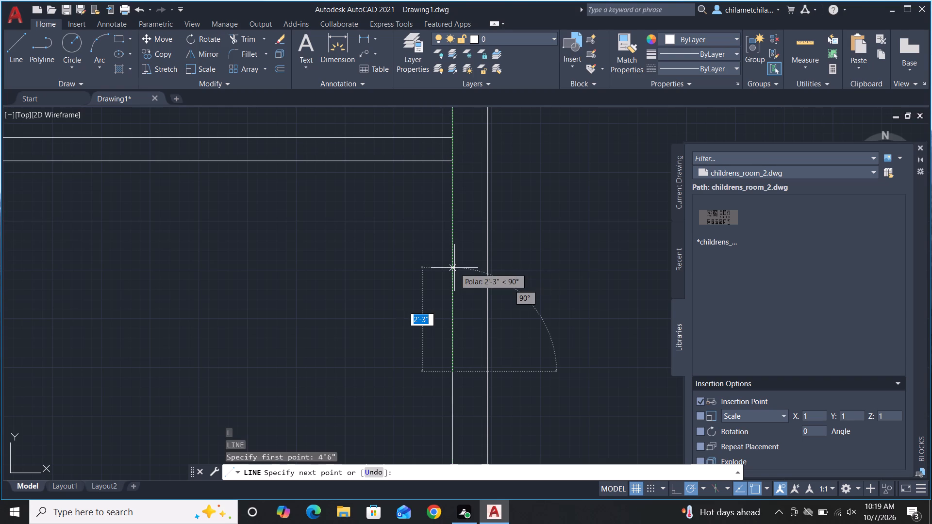
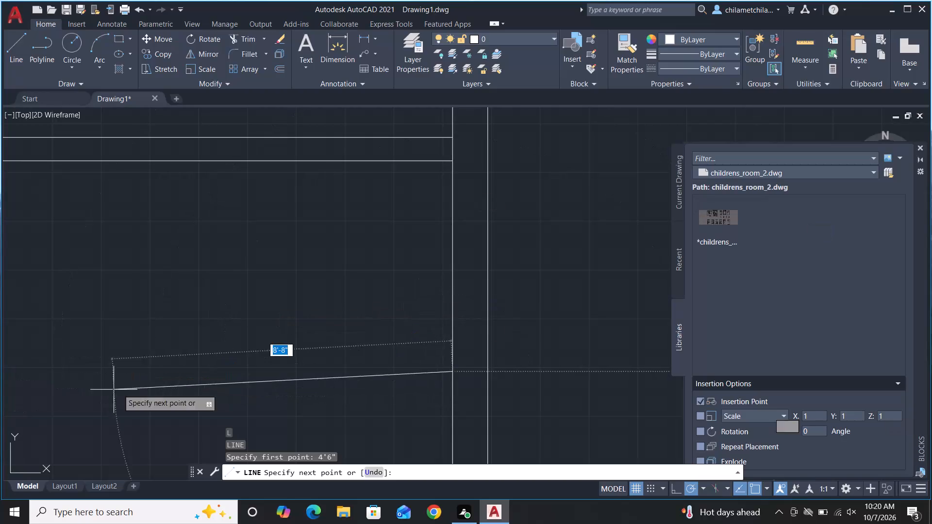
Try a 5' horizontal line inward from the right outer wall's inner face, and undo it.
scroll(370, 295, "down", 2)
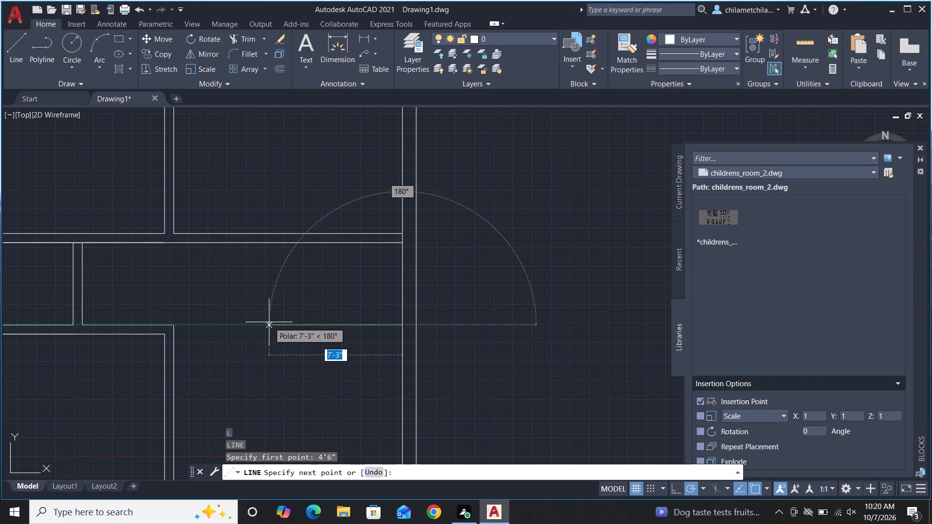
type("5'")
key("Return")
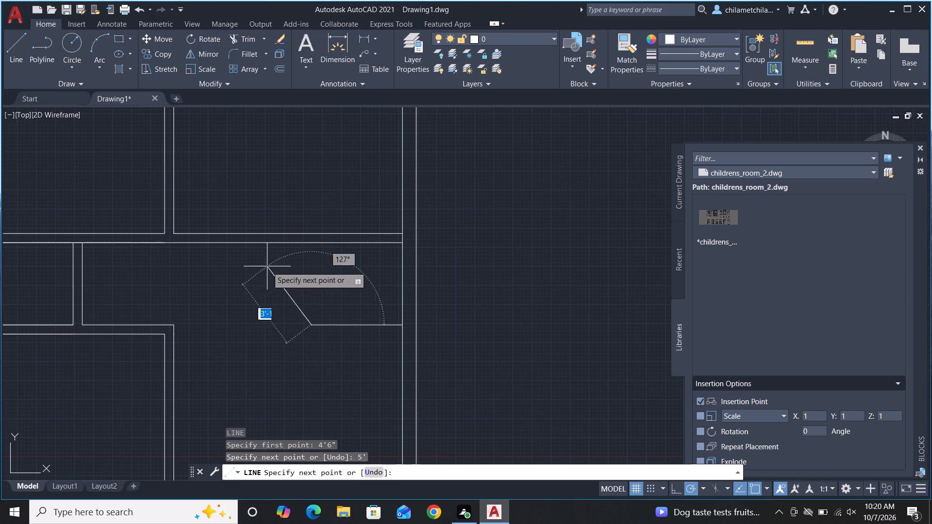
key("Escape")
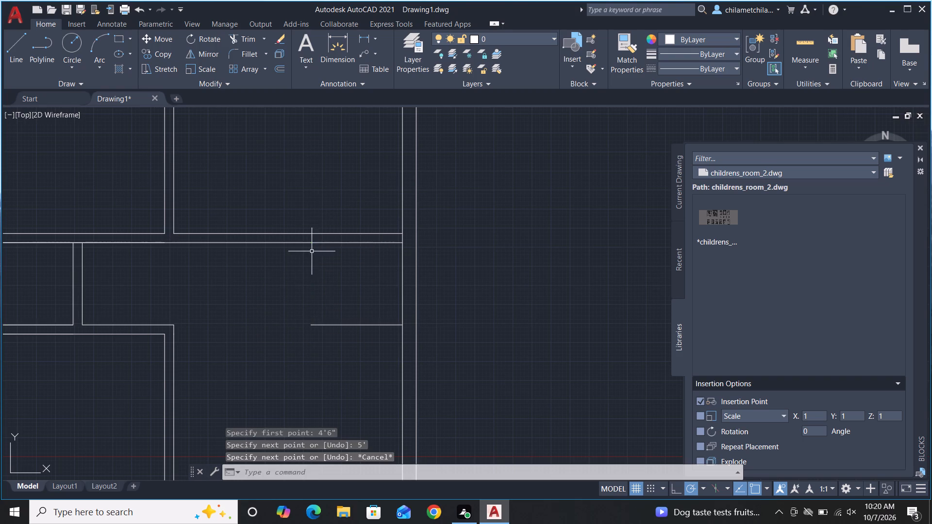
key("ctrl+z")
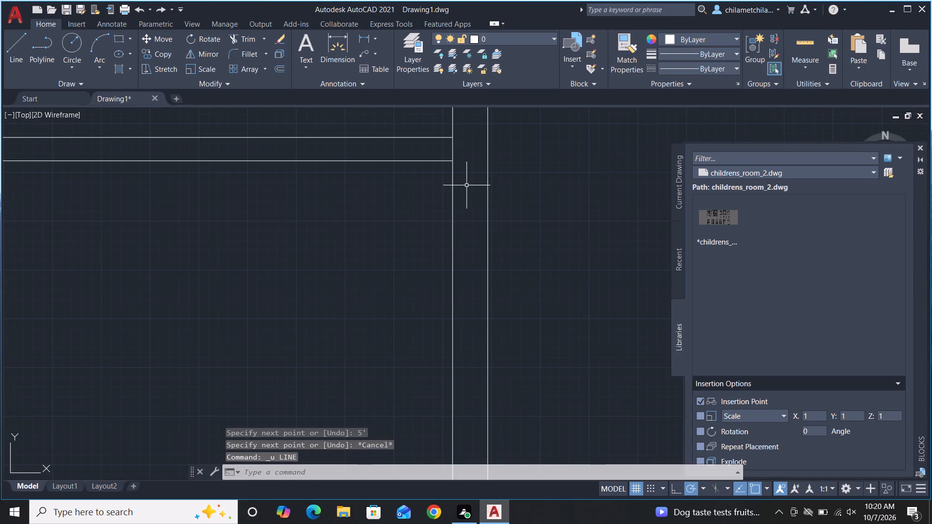
Draw lines from 4'6" below the partition on the right wall's inner face, 6' inward horizontally and up to the partition's lower line.
type("L")
key("space")
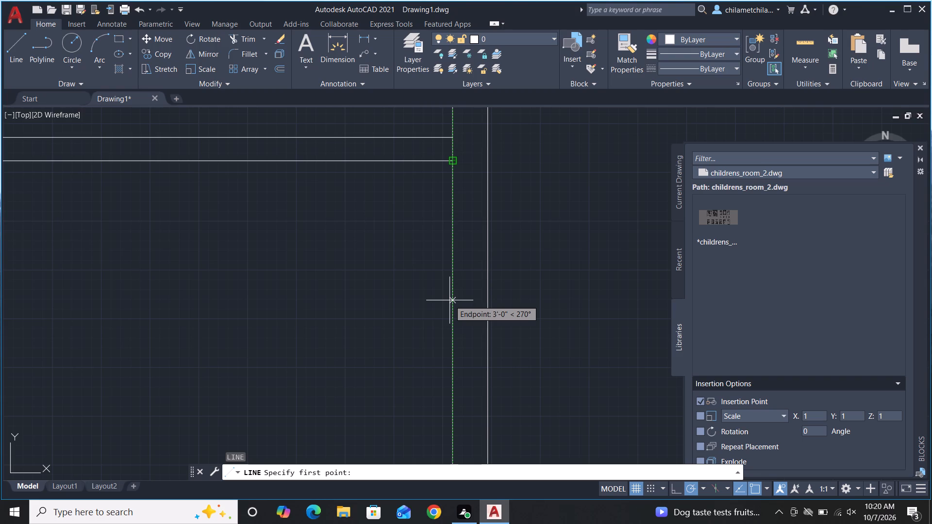
type("4'6")
key("shift+quotedbl")
key("Return")
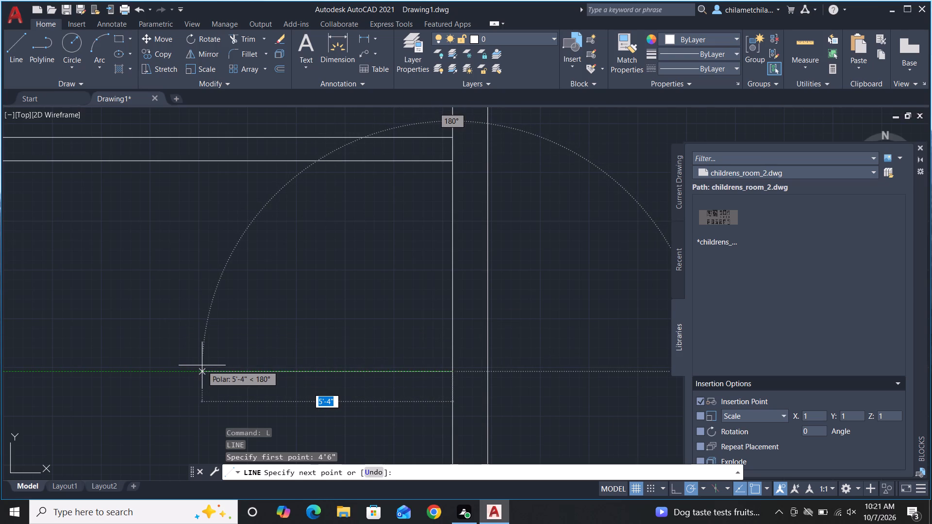
type("6'")
key("Return")
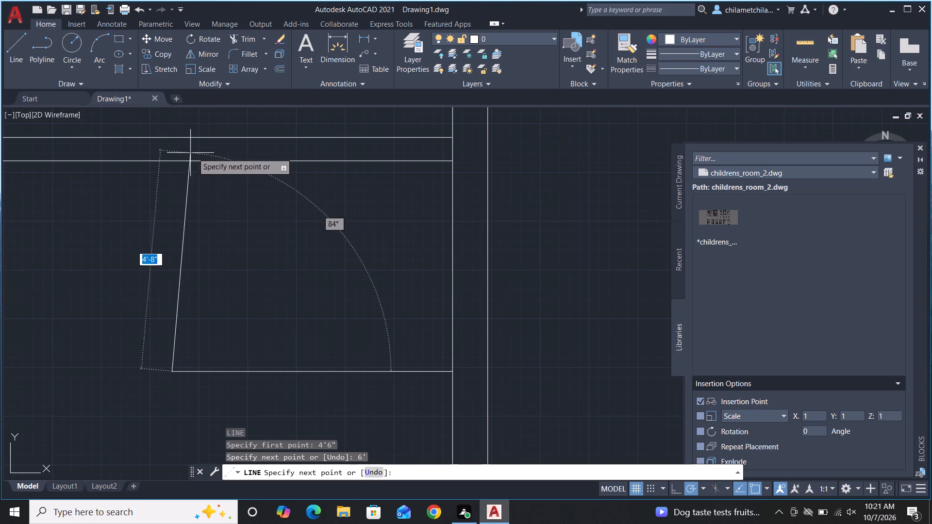
scroll(170, 135, "down", 3)
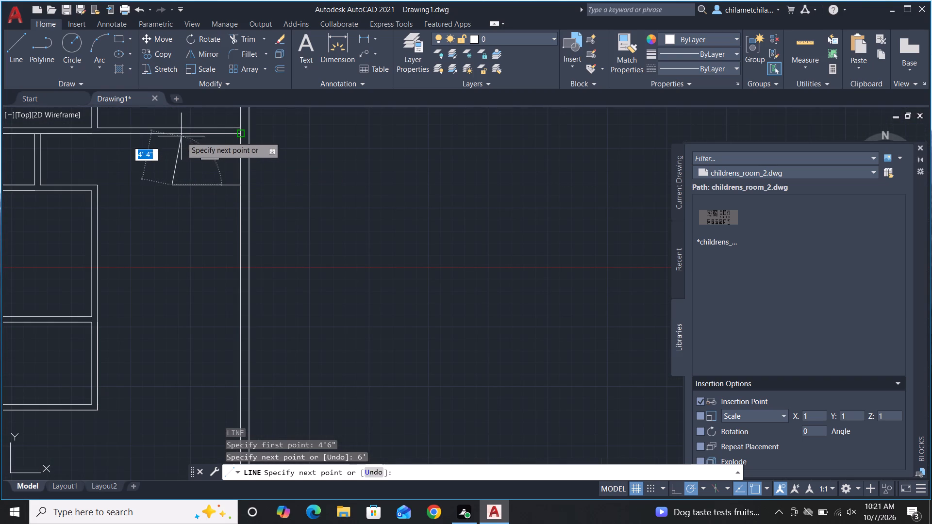
scroll(601, 217, "down", 3)
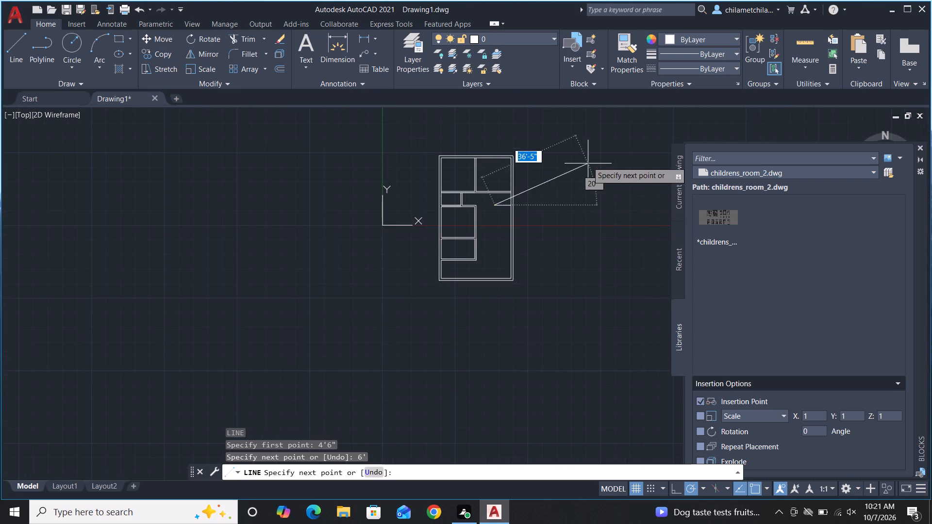
scroll(504, 192, "up", 4)
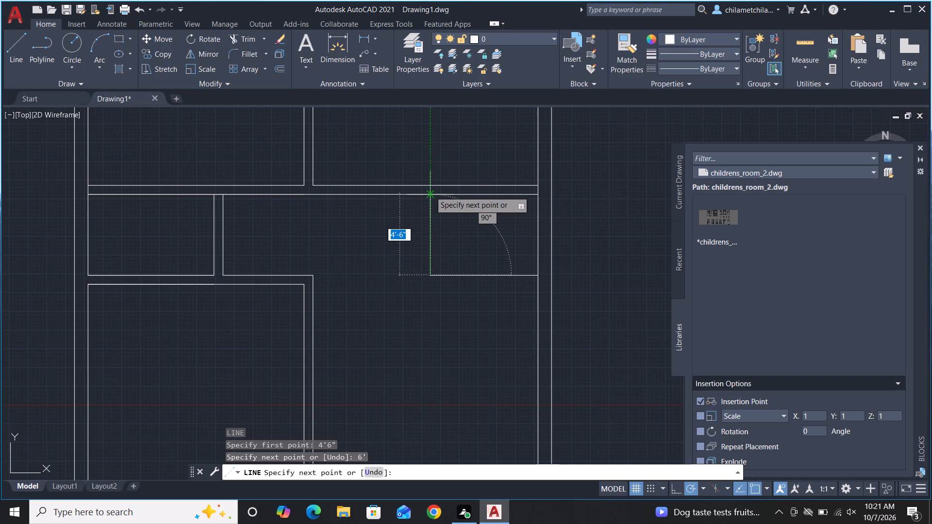
left_click(430, 191)
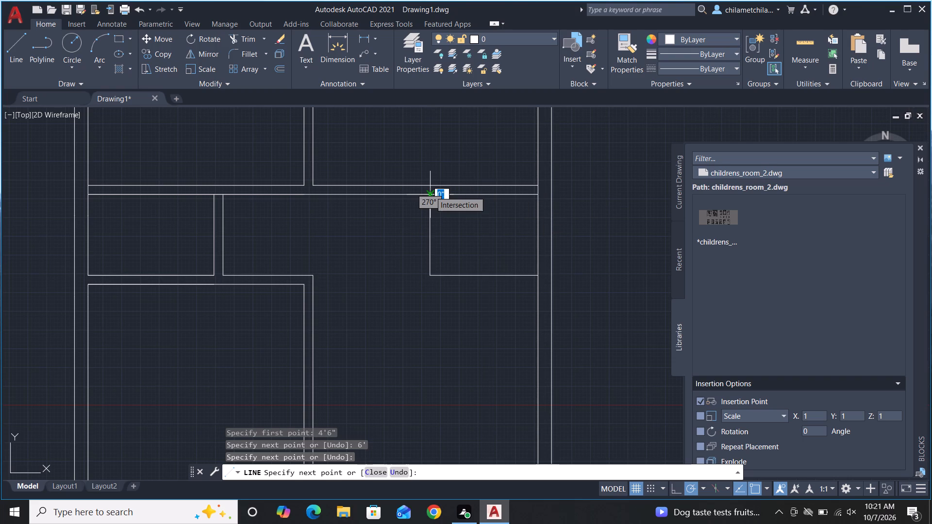
key("Escape")
Offset the new room's vertical and bottom lines 6" outward to form its partition walls.
type("O")
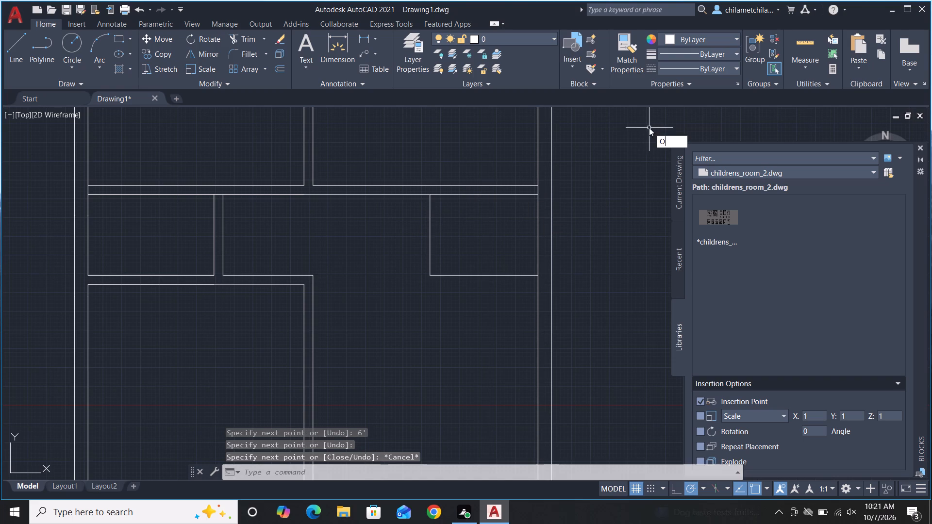
key("space")
key("space")
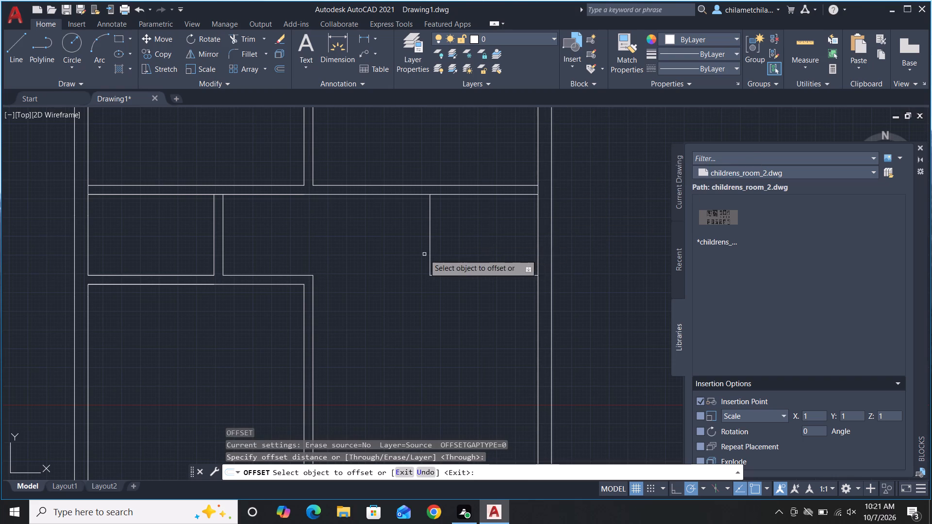
left_click(429, 256)
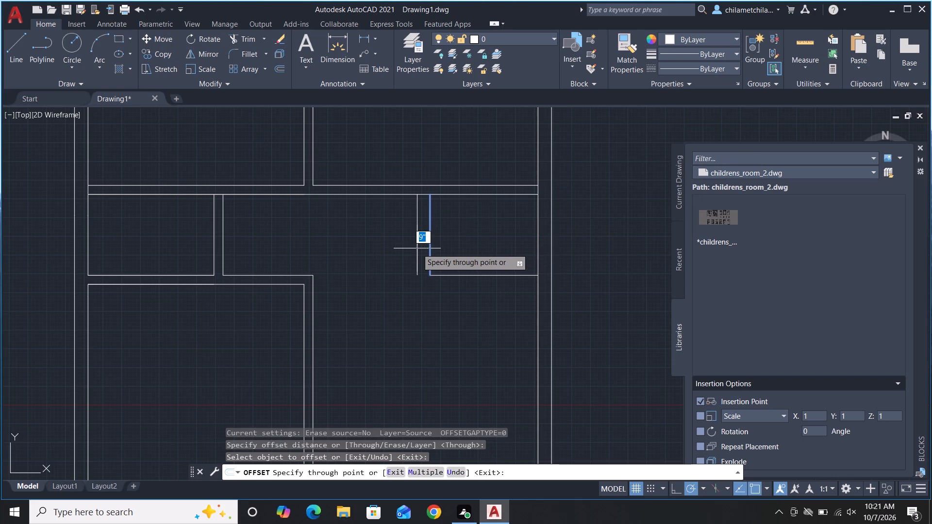
key("6")
key("shift+quotedbl")
key("Return")
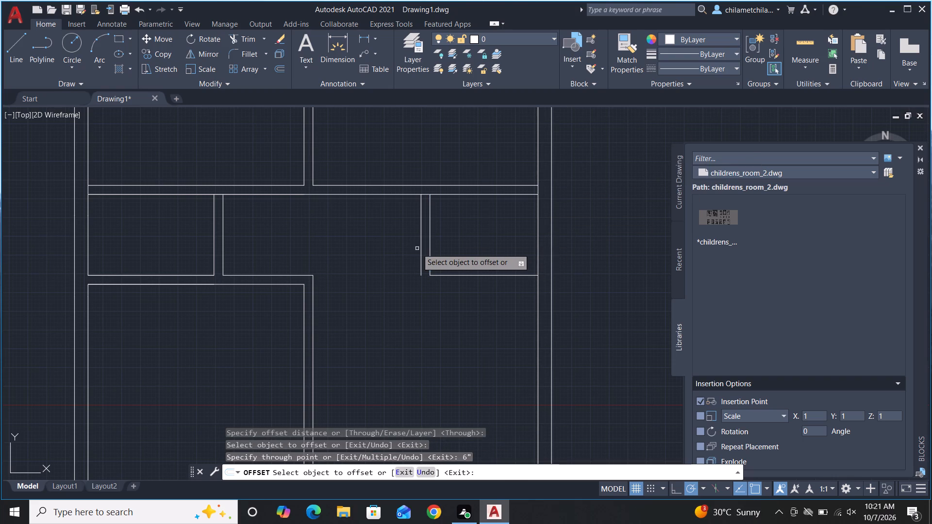
left_click(484, 276)
key("6")
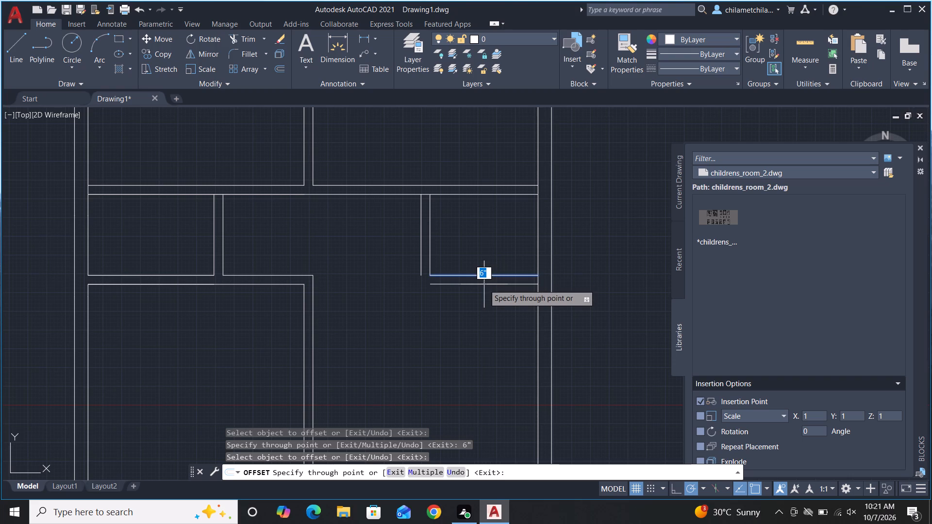
key("shift+quotedbl")
key("Return")
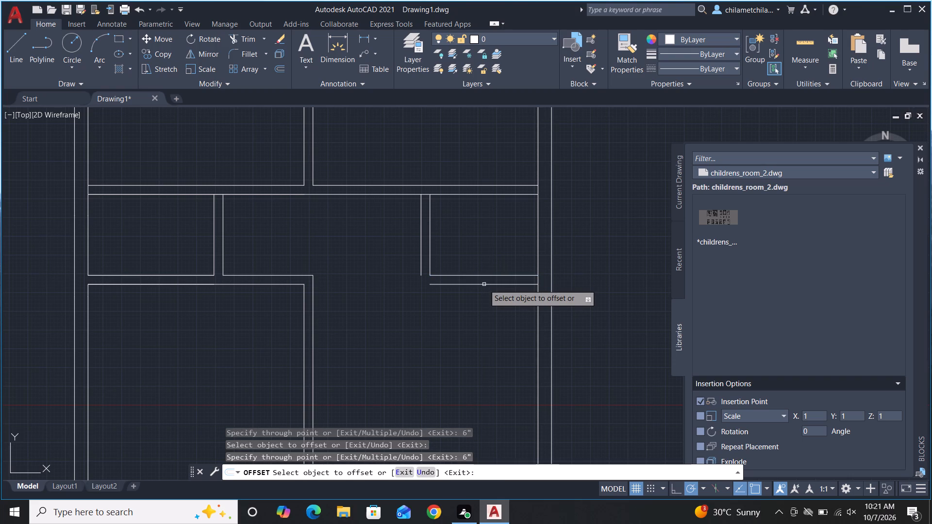
scroll(519, 196, "down", 2)
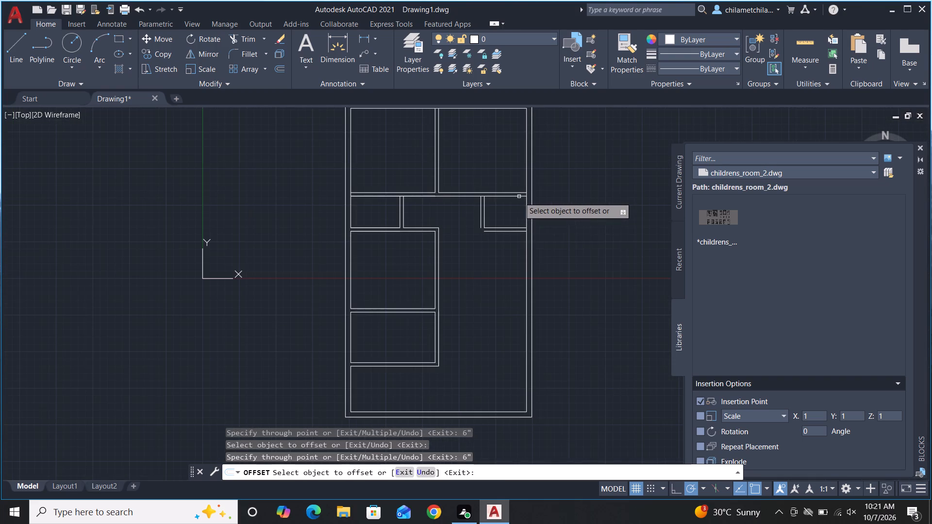
scroll(581, 267, "up", 2)
key("space")
Draw a short horizontal line from the free end of the room's offset bottom line, past the offset vertical line.
type("L")
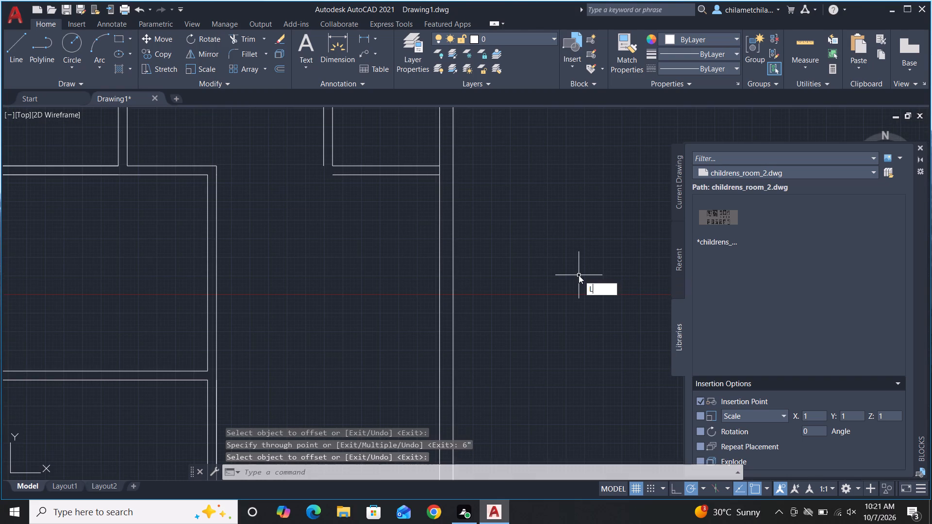
key("space")
left_click(333, 178)
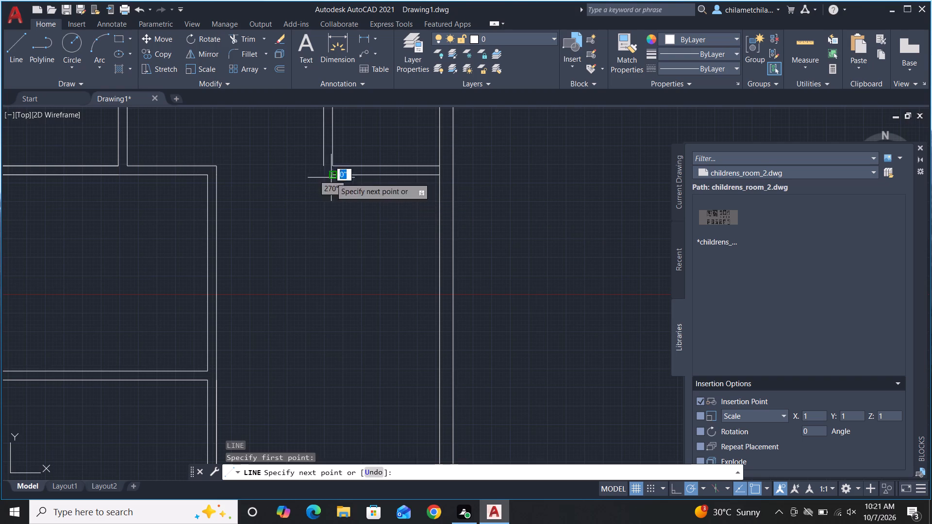
left_click(301, 168)
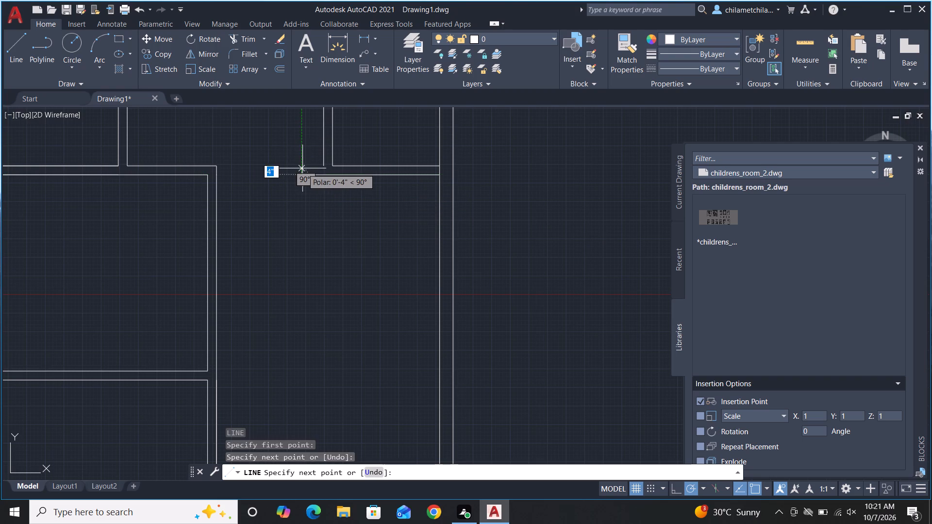
key("Escape")
Extend the room's offset vertical line down to the lengthened bottom line.
scroll(521, 220, "down", 1)
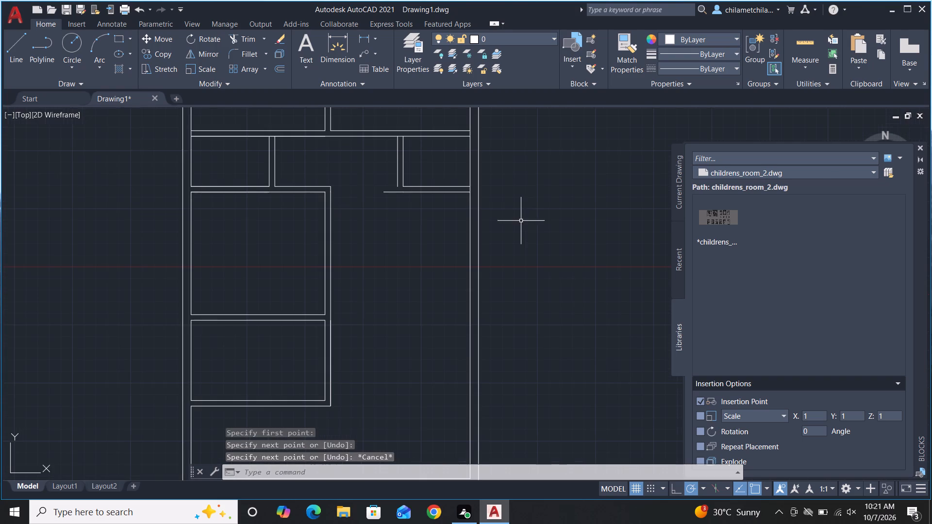
key("e")
key("x")
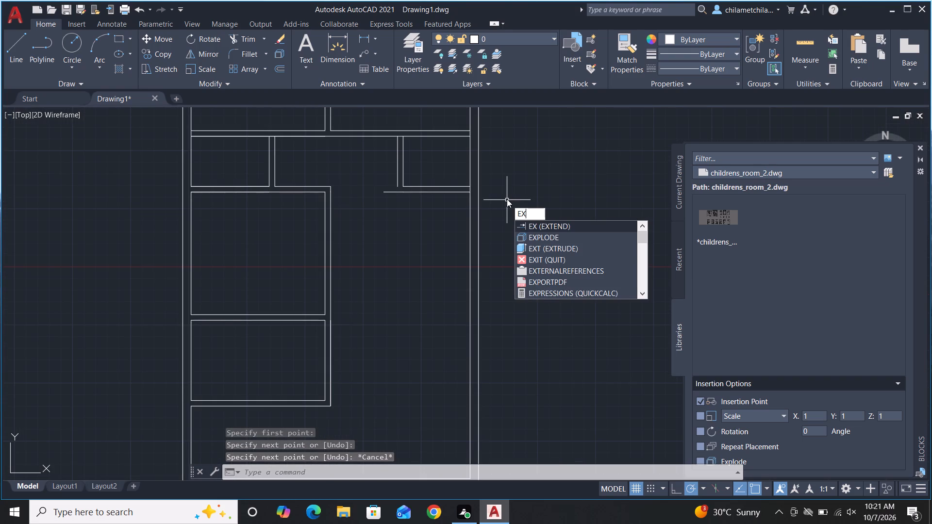
left_click(544, 226)
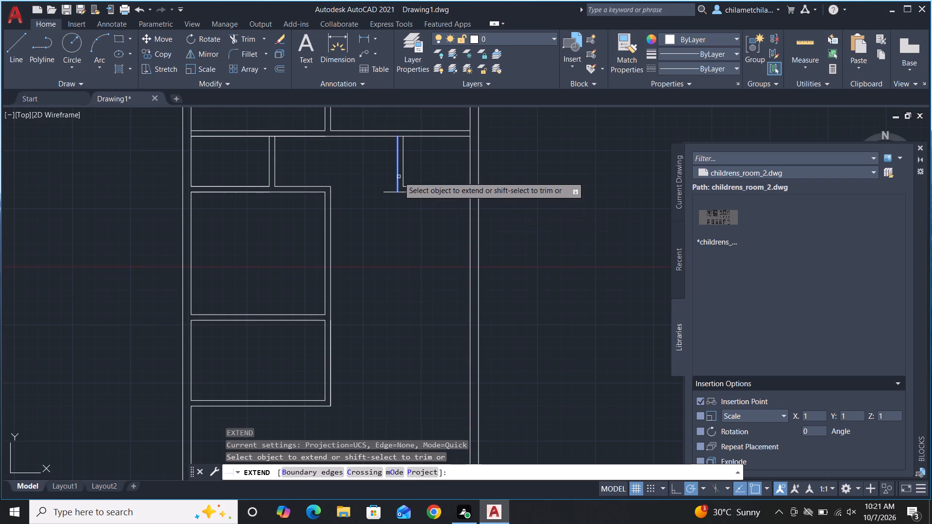
left_click(399, 177)
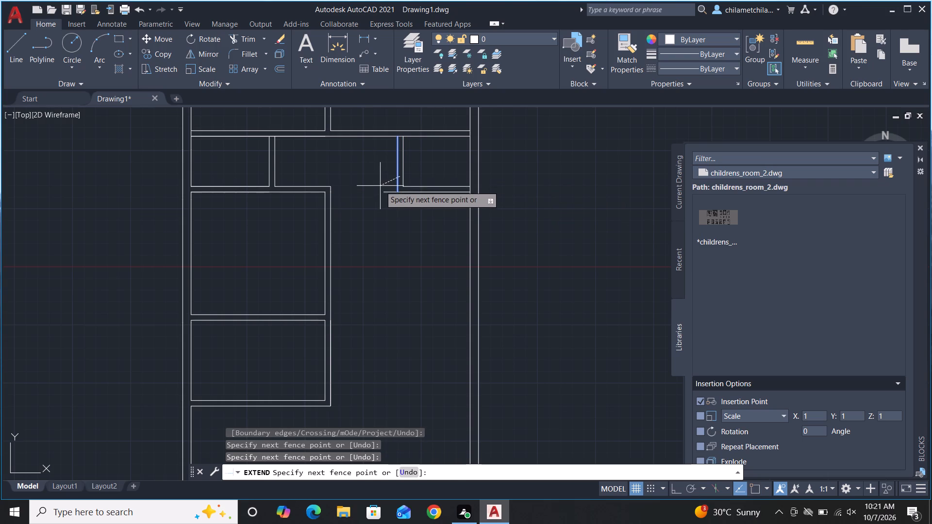
left_click(381, 184)
scroll(549, 203, "down", 1)
scroll(460, 158, "up", 3)
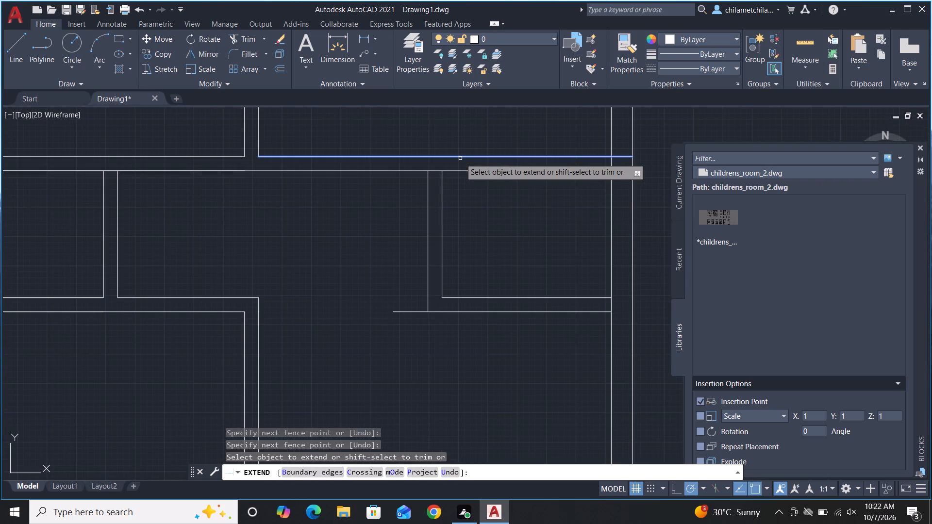
key("Escape")
Trim the bottom line's overhang beyond the new room's outer corner.
type("TR")
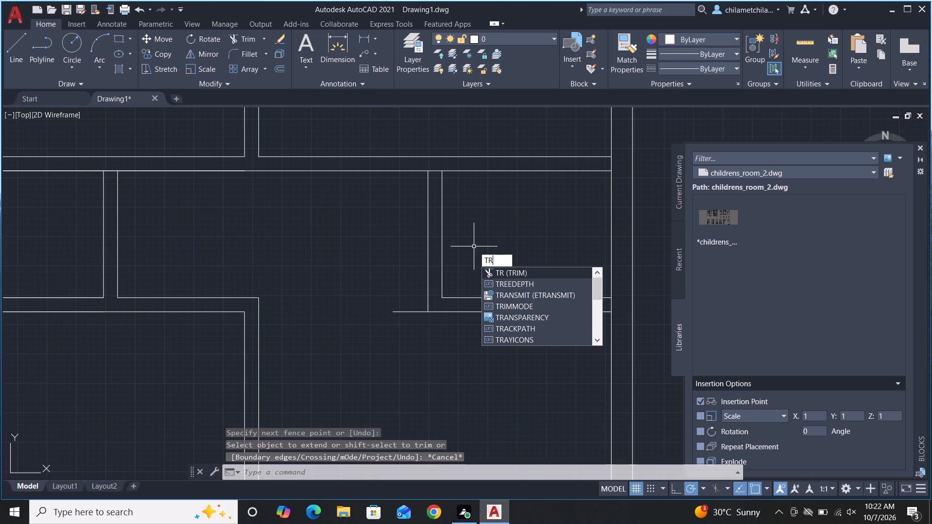
left_click(509, 276)
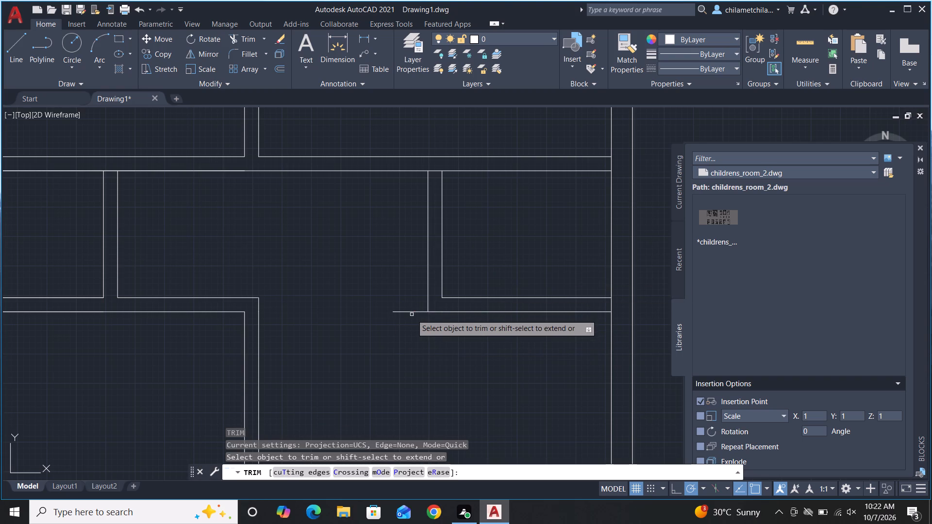
double_click(412, 314)
left_click(412, 287)
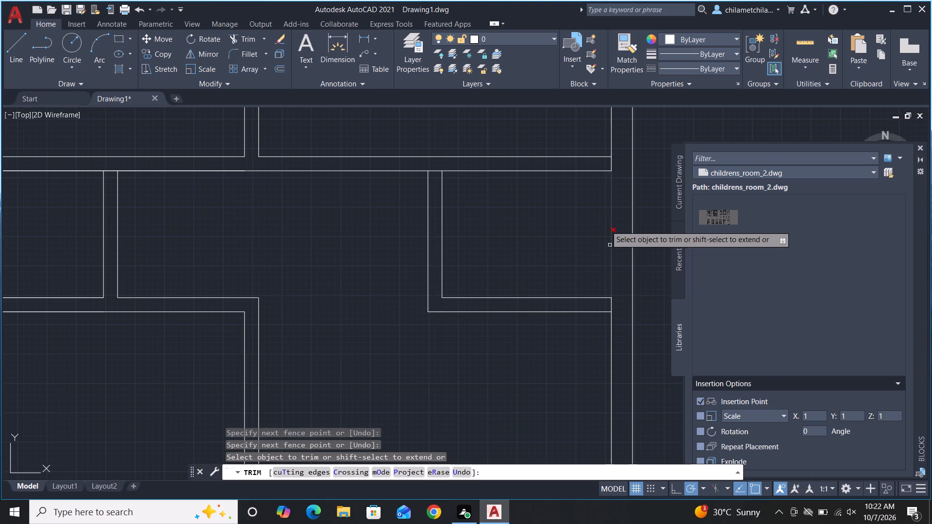
Trim the wall segments between the partition lines at the top outer wall junction and above the 7'x4'6" room's side partition.
scroll(602, 213, "down", 3)
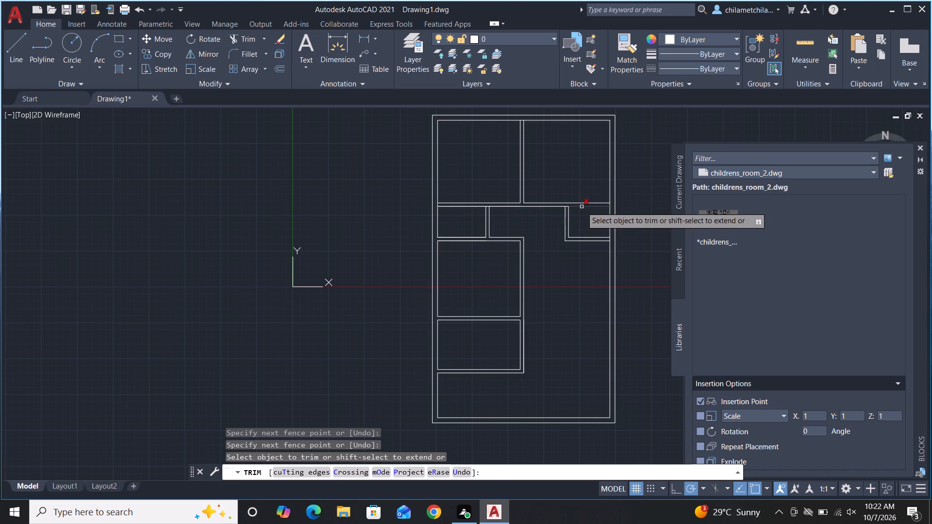
scroll(525, 111, "up", 4)
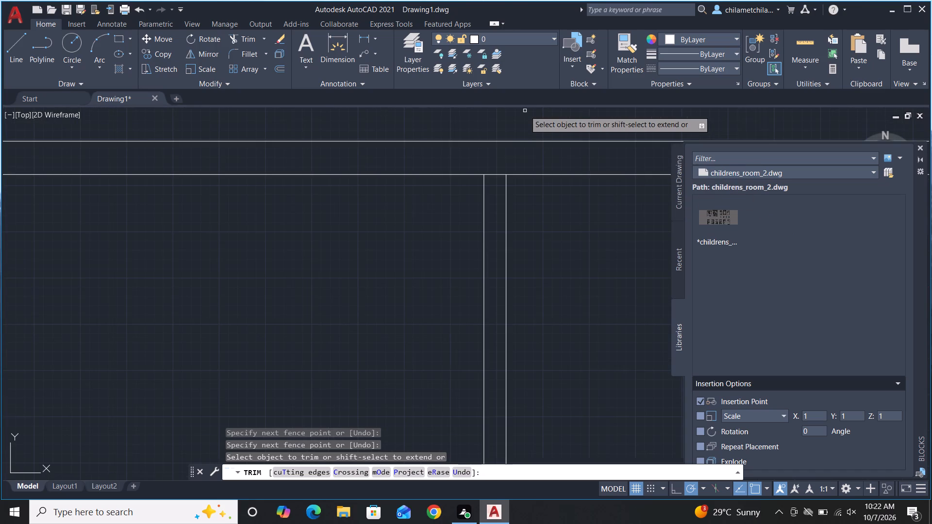
left_click(499, 174)
scroll(483, 136, "down", 4)
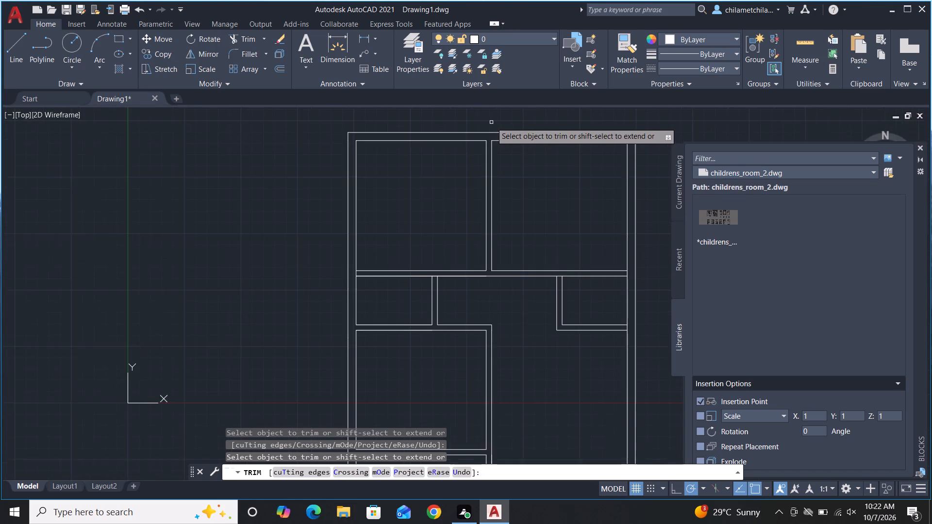
scroll(457, 227, "up", 5)
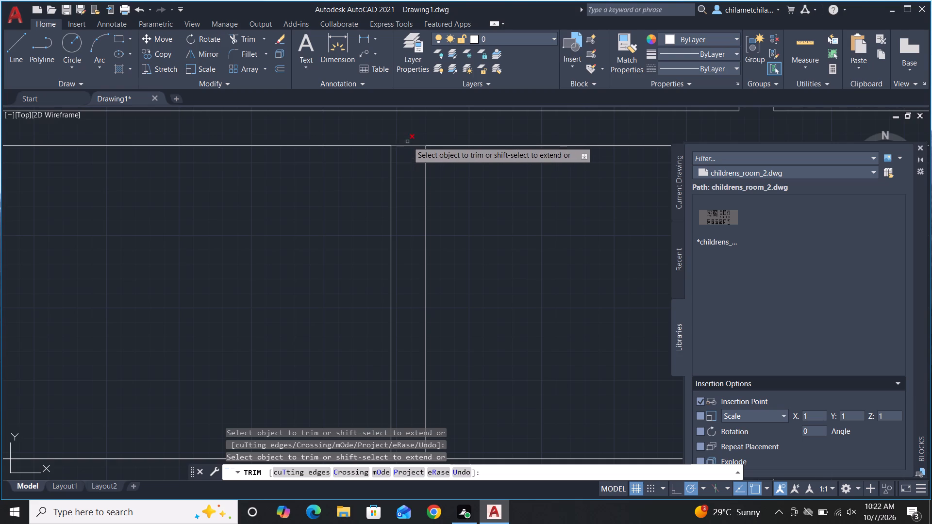
left_click(409, 135)
left_click(412, 171)
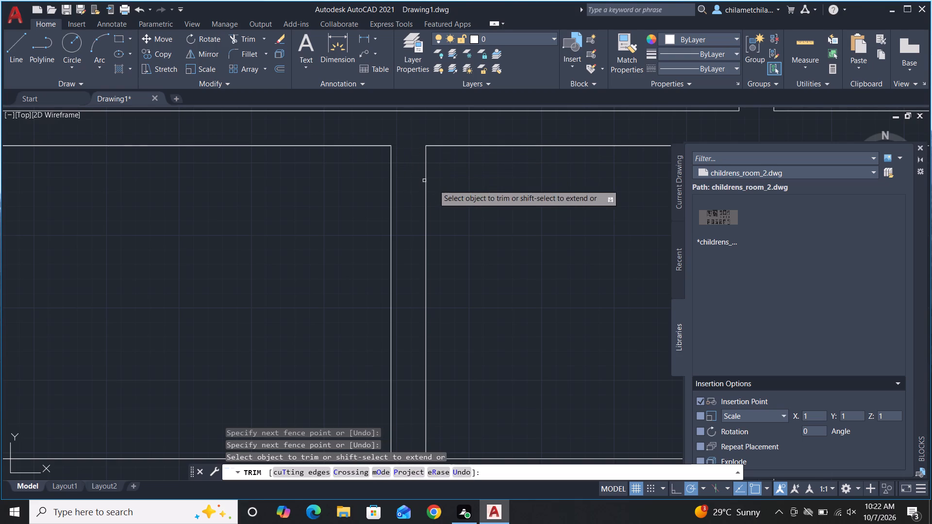
scroll(443, 187, "up", 1)
scroll(443, 187, "down", 3)
scroll(374, 149, "down", 2)
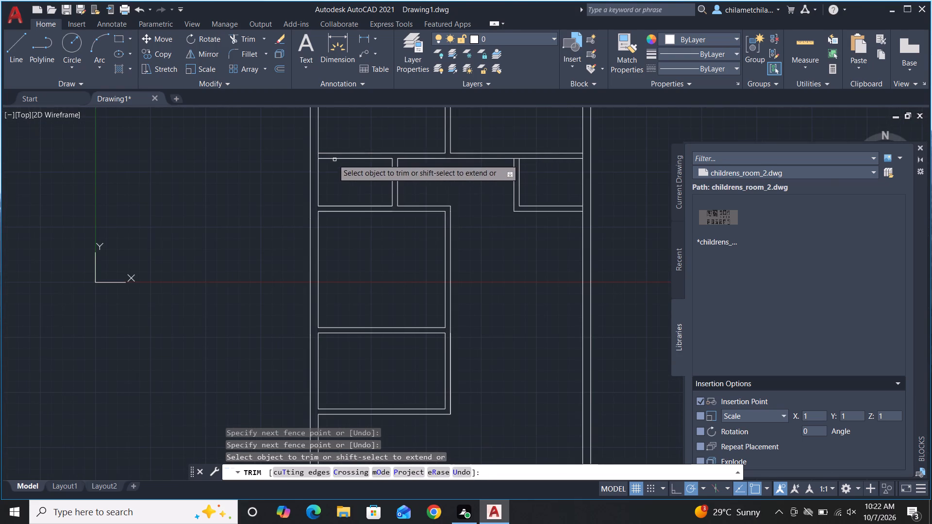
Trim the outer walls' inner lines between partition lines at the left wall below the top-left room and above and below the right-hand 6'x4'6" room.
scroll(316, 151, "up", 5)
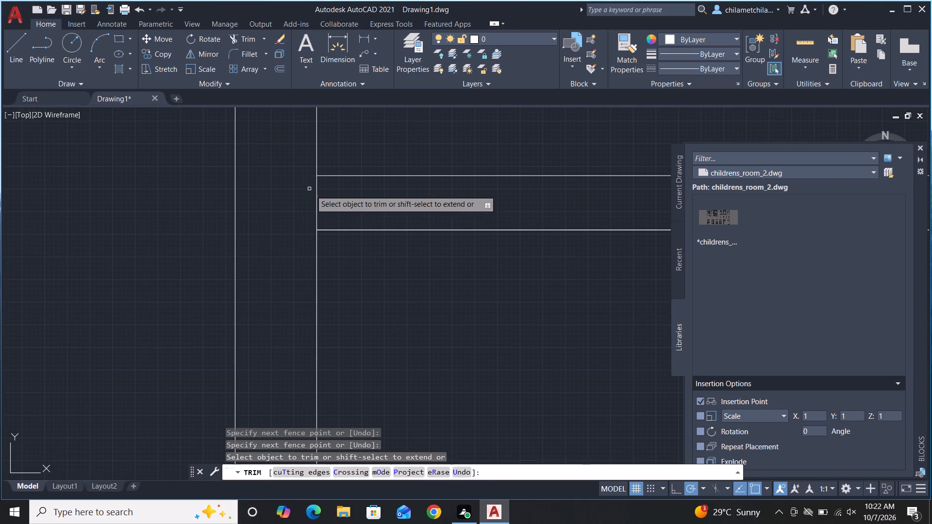
left_click(318, 195)
scroll(237, 124, "down", 1)
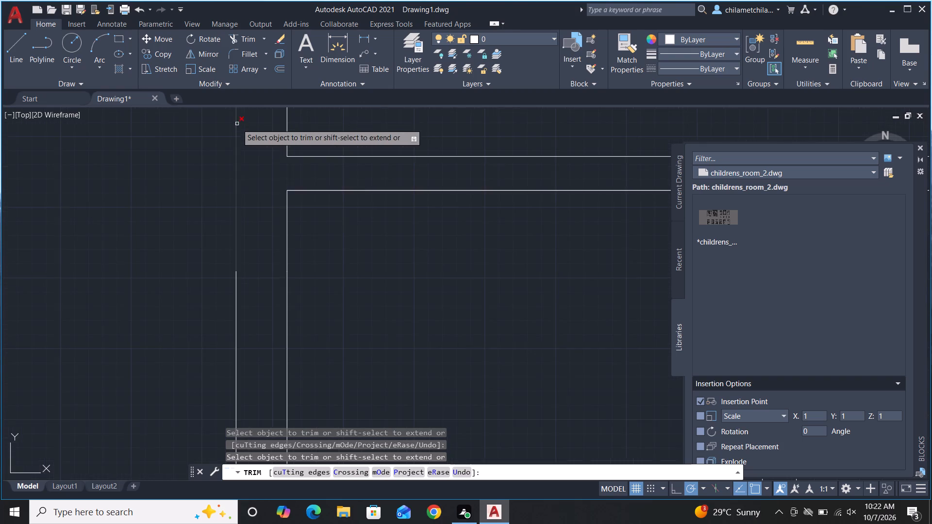
scroll(237, 126, "down", 6)
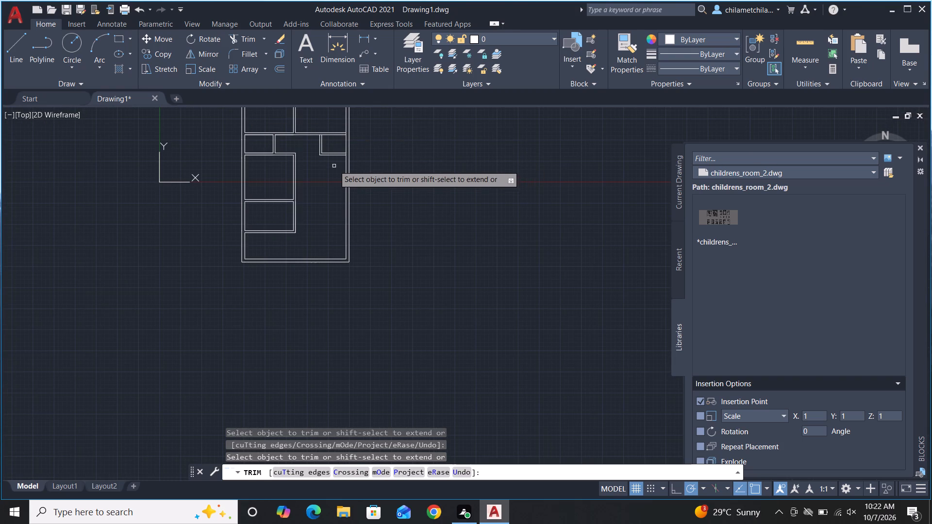
scroll(344, 152, "up", 8)
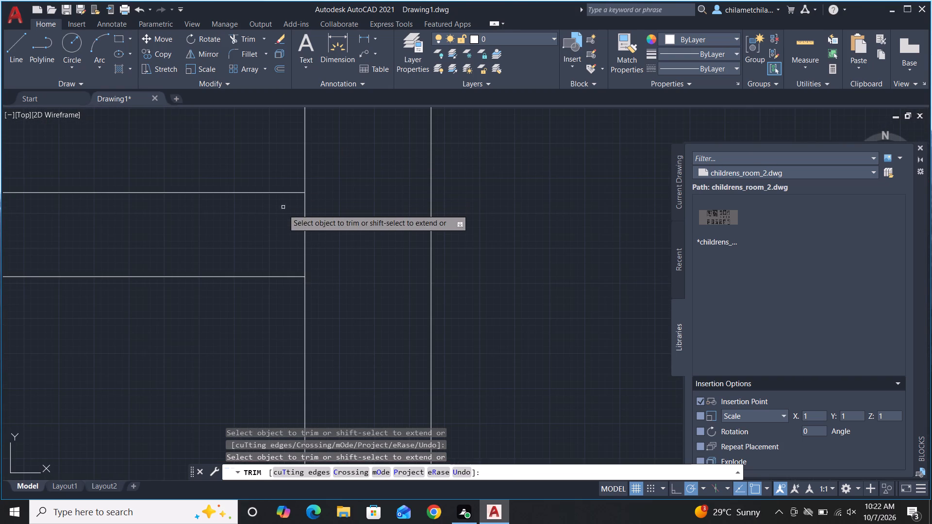
left_click(305, 218)
scroll(491, 248, "down", 2)
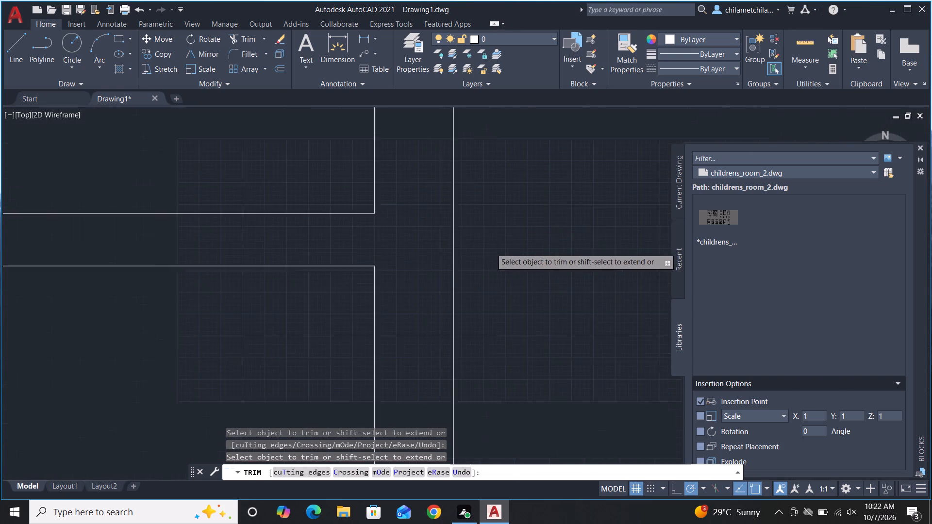
scroll(491, 248, "down", 4)
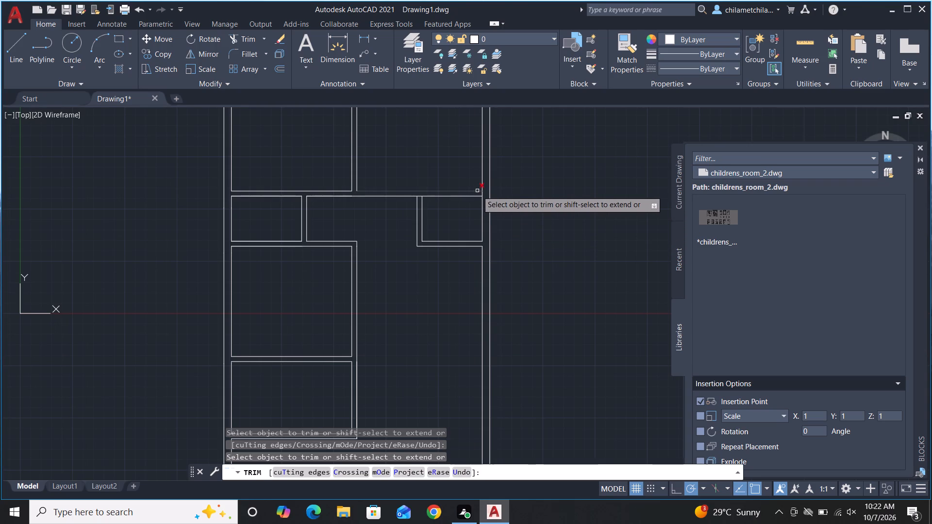
scroll(482, 195, "up", 6)
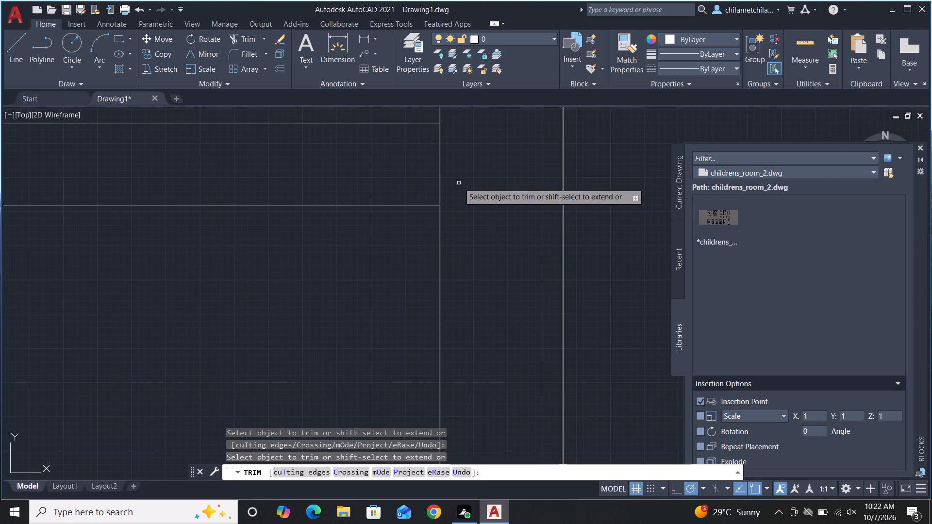
left_click(442, 189)
scroll(526, 243, "down", 3)
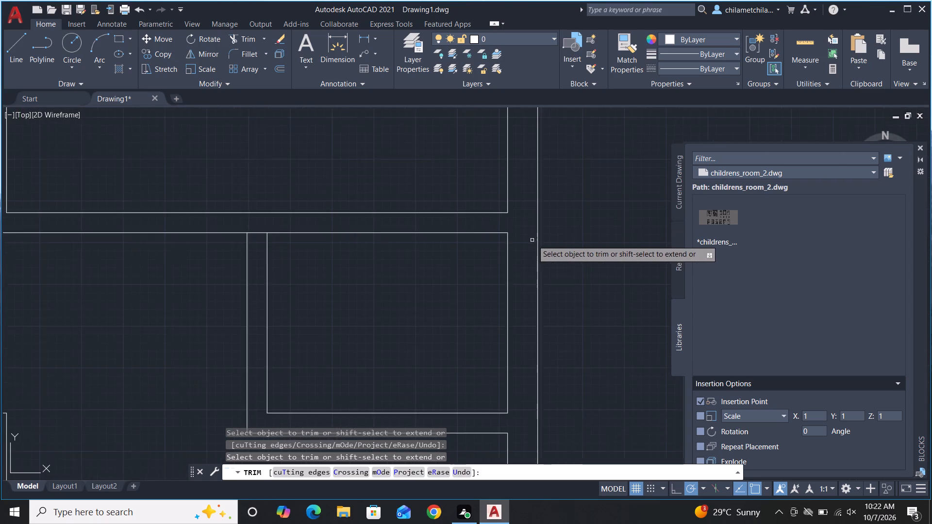
Trim the horizontal partition line above the 6'x4'6" room between the two lines of its side partition.
scroll(548, 242, "down", 2)
scroll(444, 246, "up", 2)
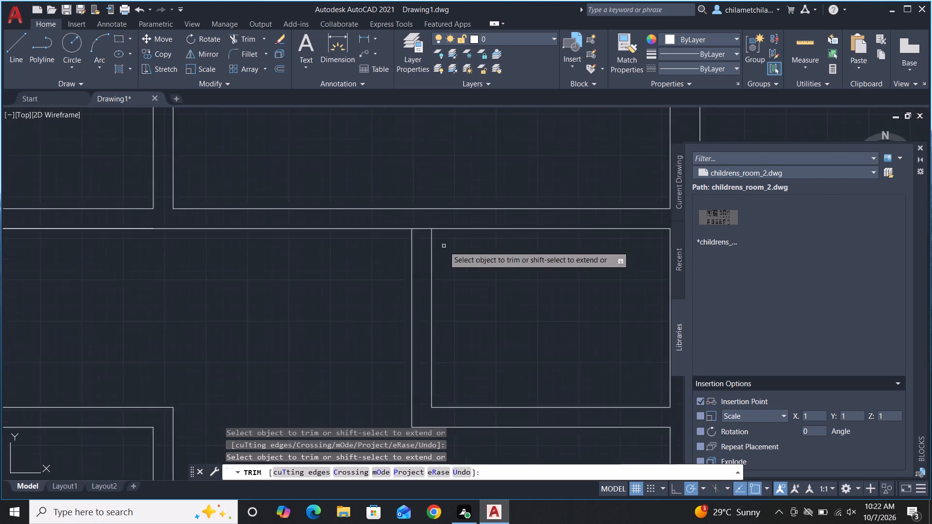
scroll(444, 246, "up", 3)
left_click(369, 178)
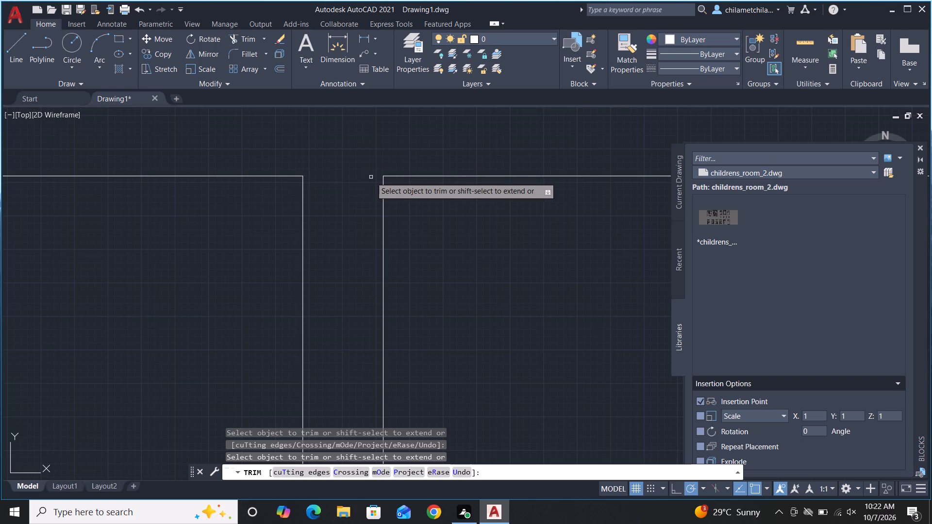
scroll(399, 226, "down", 6)
scroll(608, 270, "down", 1)
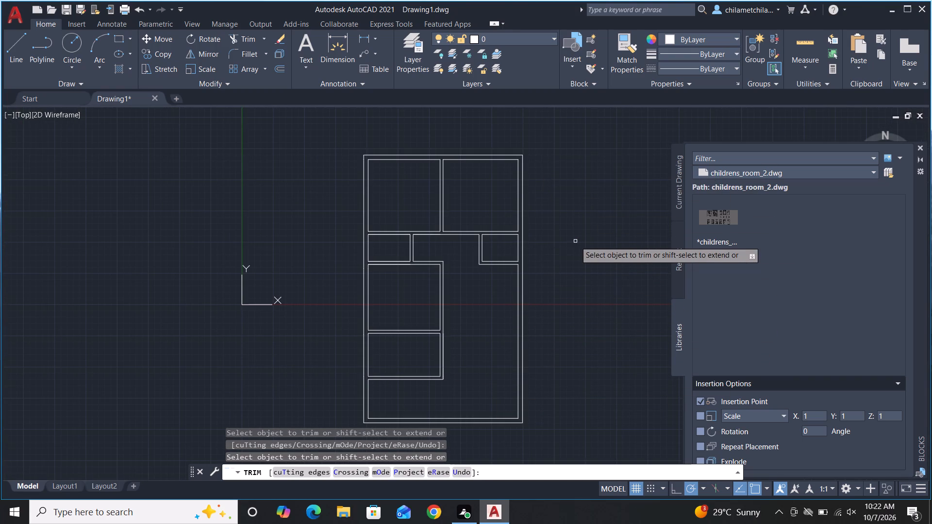
key("Escape")
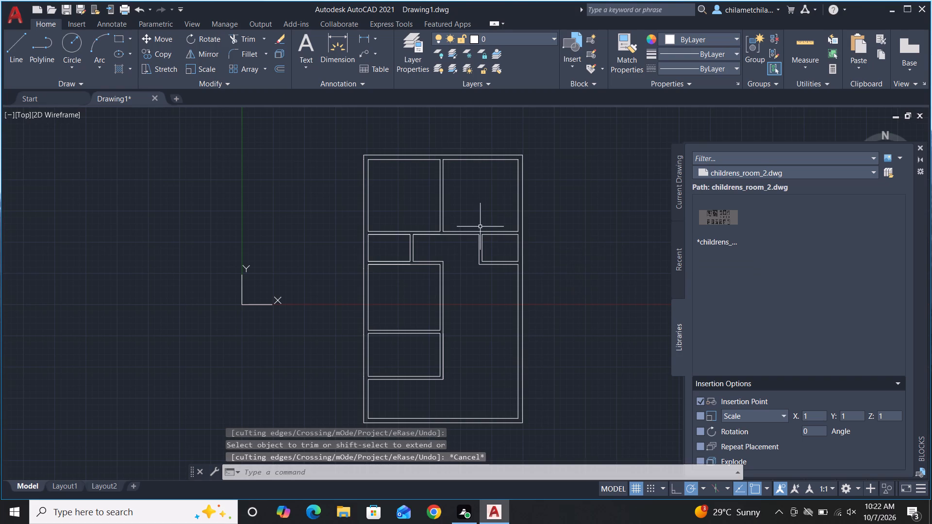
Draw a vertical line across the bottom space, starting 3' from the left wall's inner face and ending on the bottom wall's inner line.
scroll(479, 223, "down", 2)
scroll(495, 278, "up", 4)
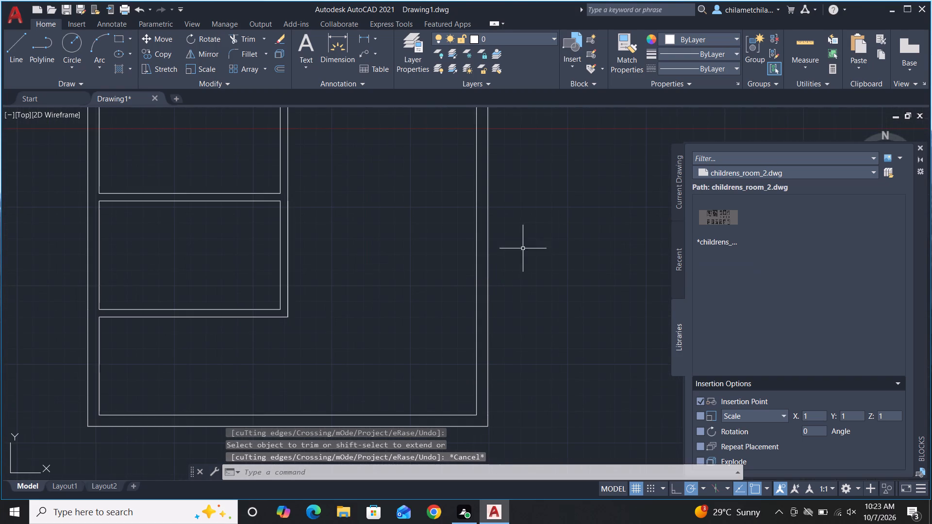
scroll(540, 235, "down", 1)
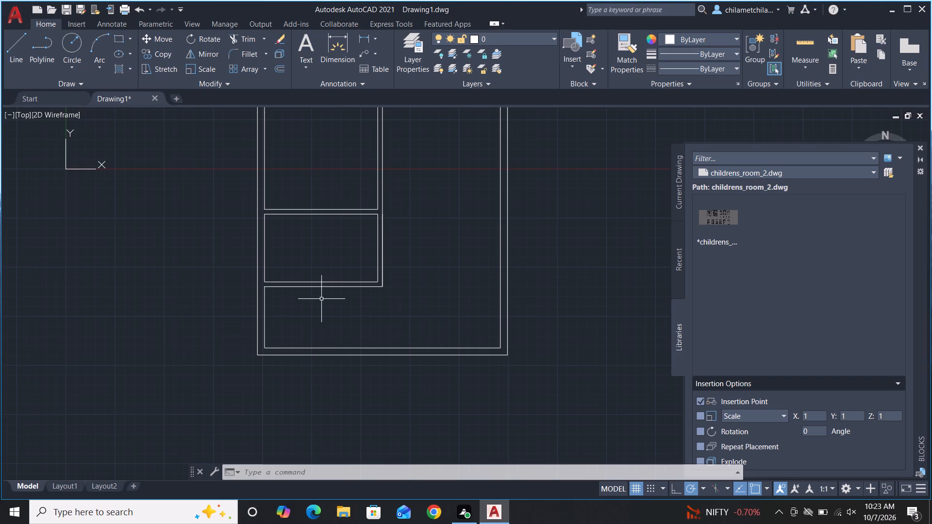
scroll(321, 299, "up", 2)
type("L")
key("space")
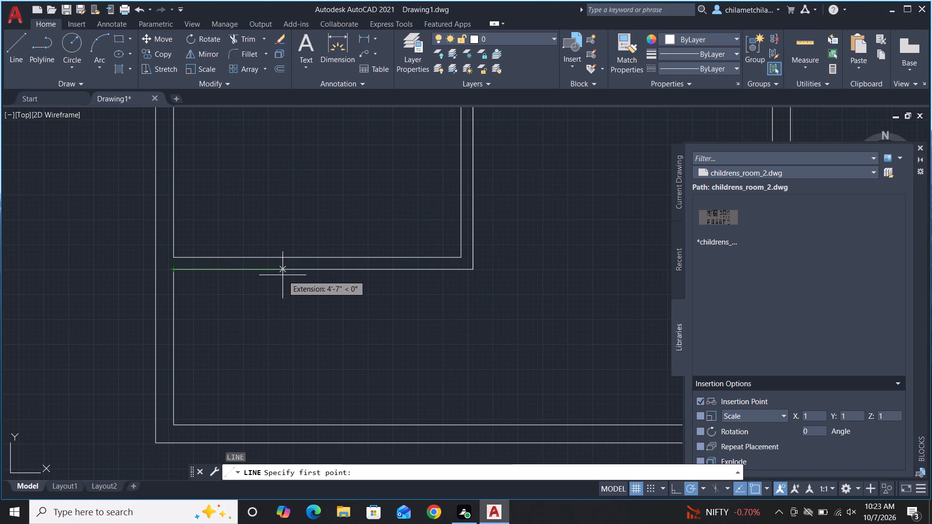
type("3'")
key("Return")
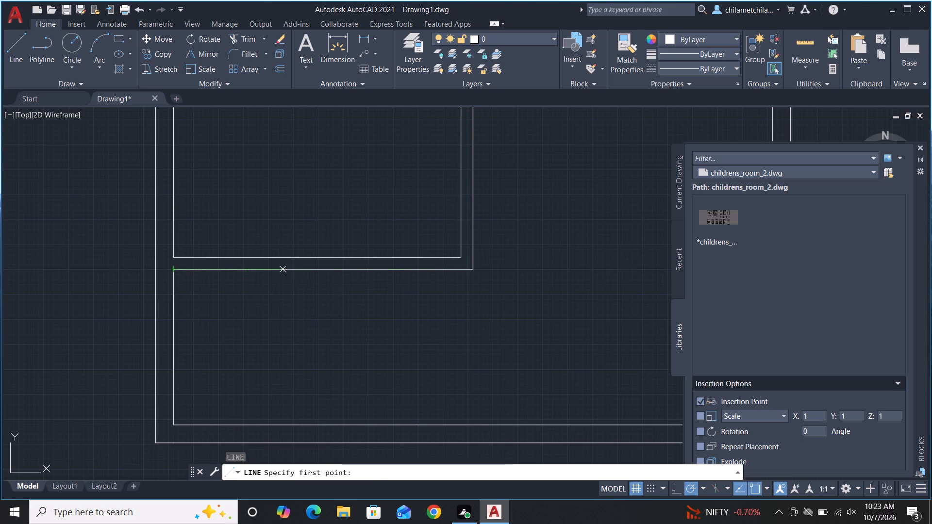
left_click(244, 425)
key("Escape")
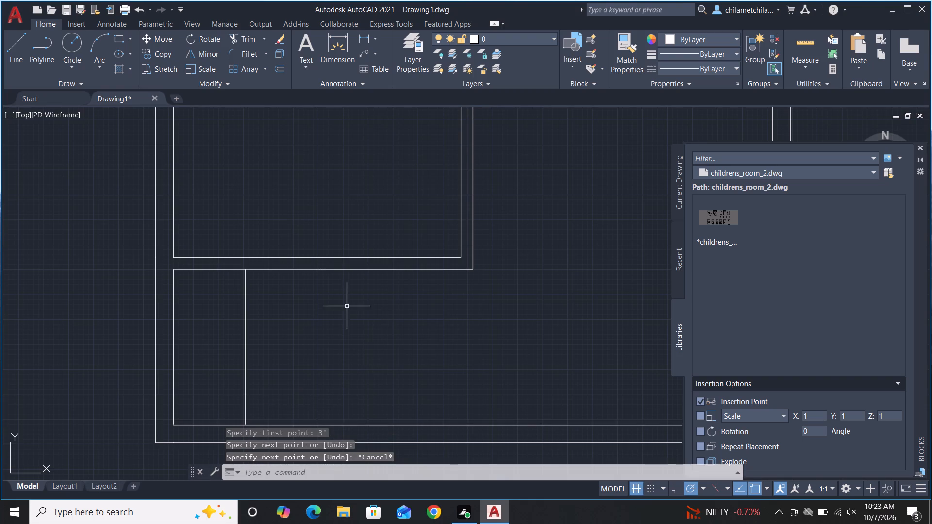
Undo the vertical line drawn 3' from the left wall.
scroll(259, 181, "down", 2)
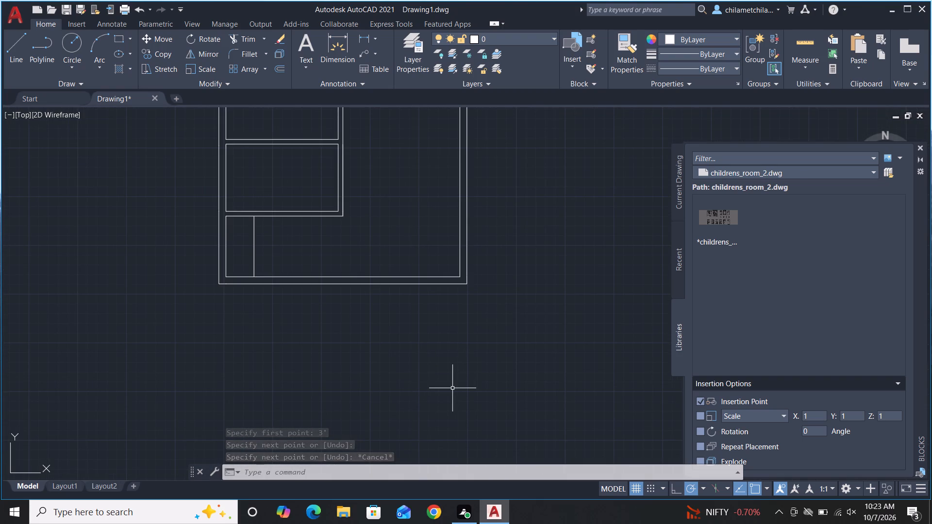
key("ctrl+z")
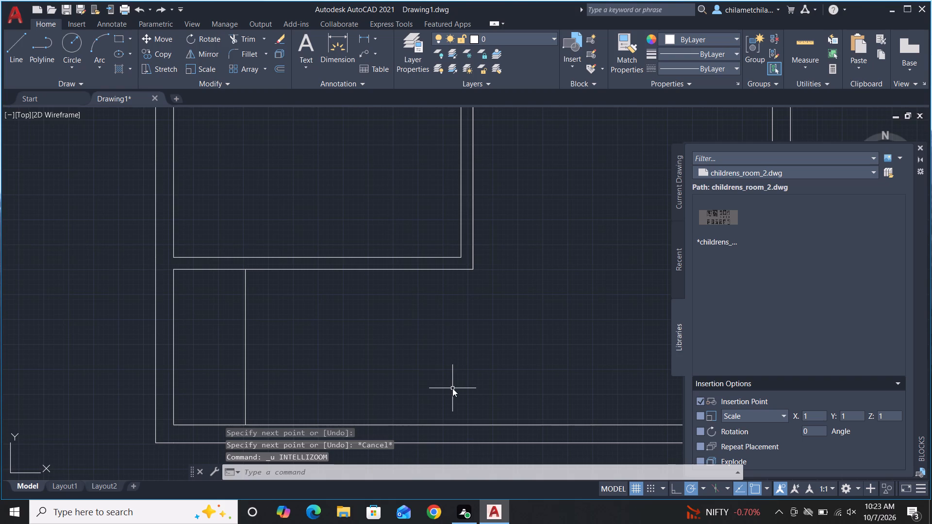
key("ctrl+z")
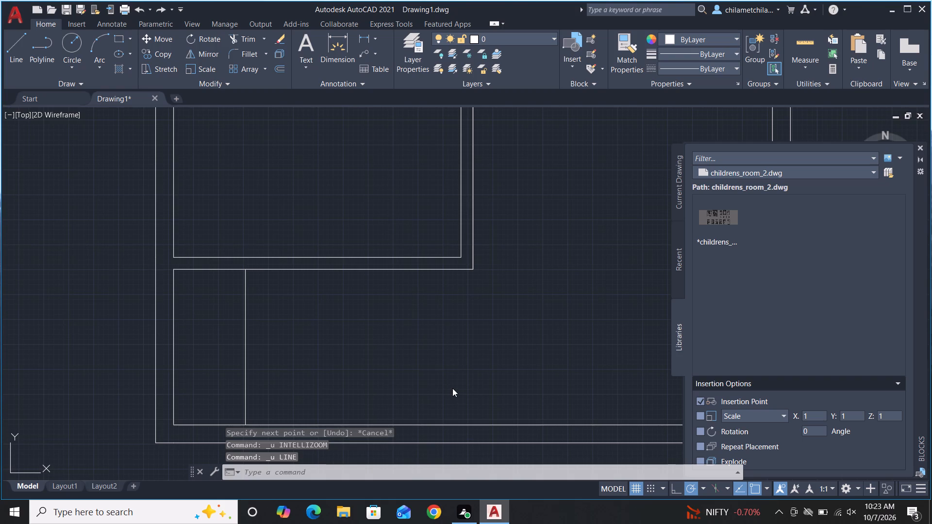
Draw a vertical line across the bottom space, starting 4' from the left wall's inner face and ending on the bottom wall's inner line.
key("l")
key("space")
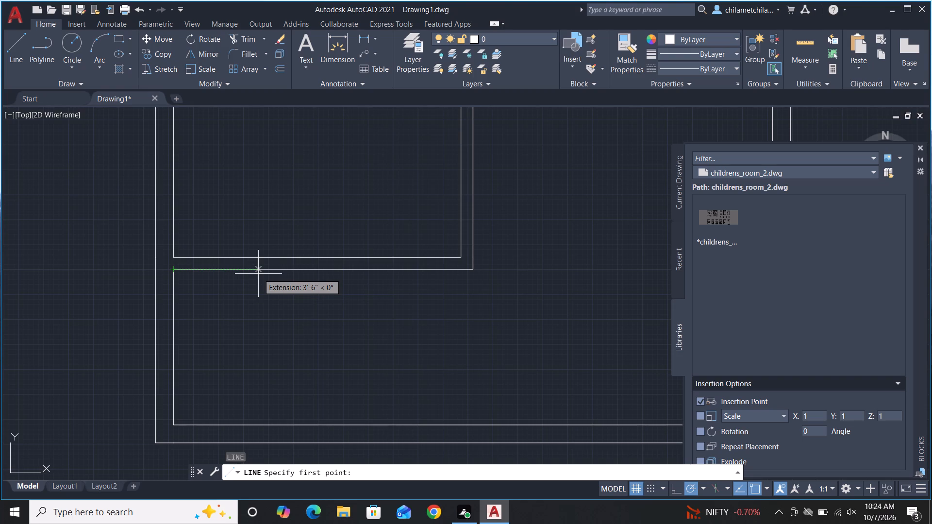
type("4'")
key("Return")
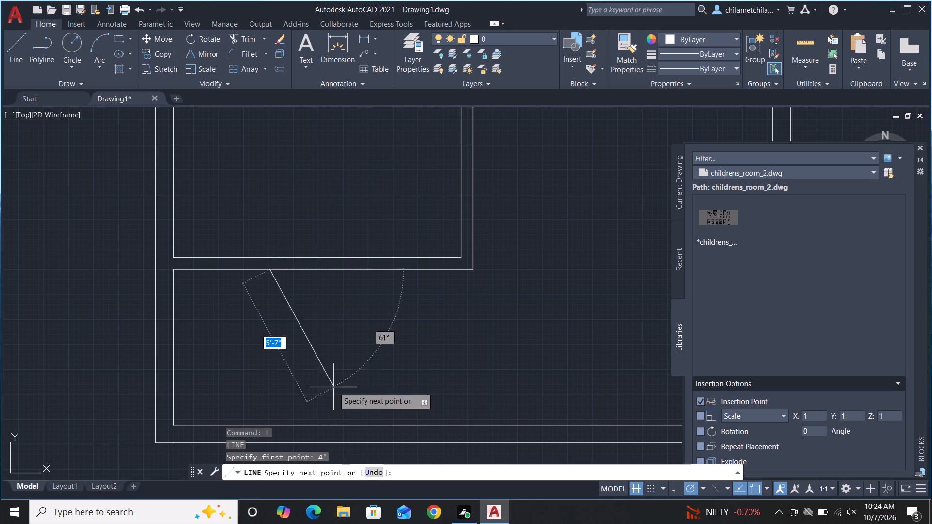
scroll(324, 218, "down", 2)
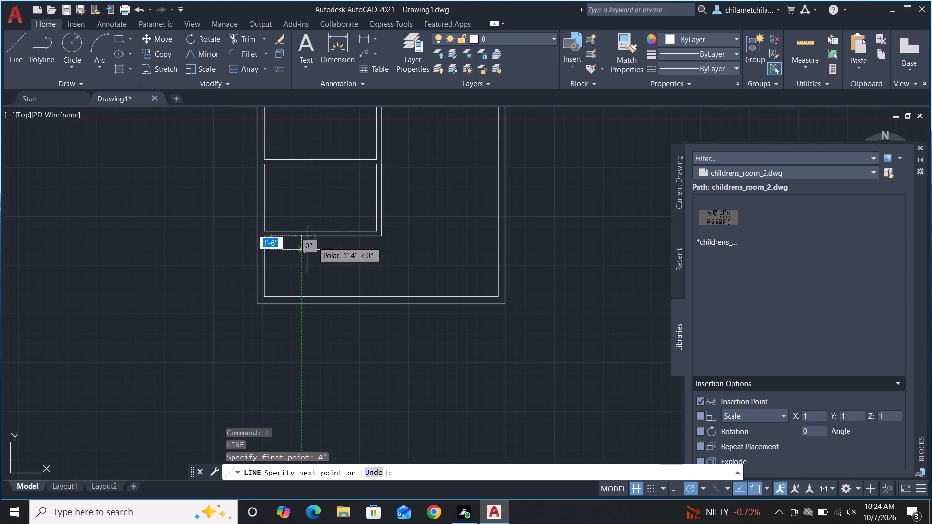
scroll(303, 300, "up", 4)
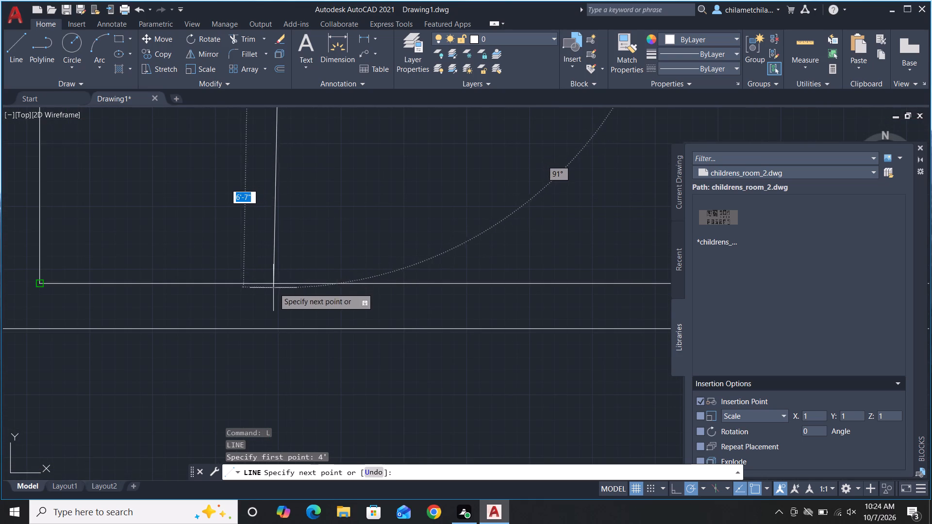
left_click(282, 283)
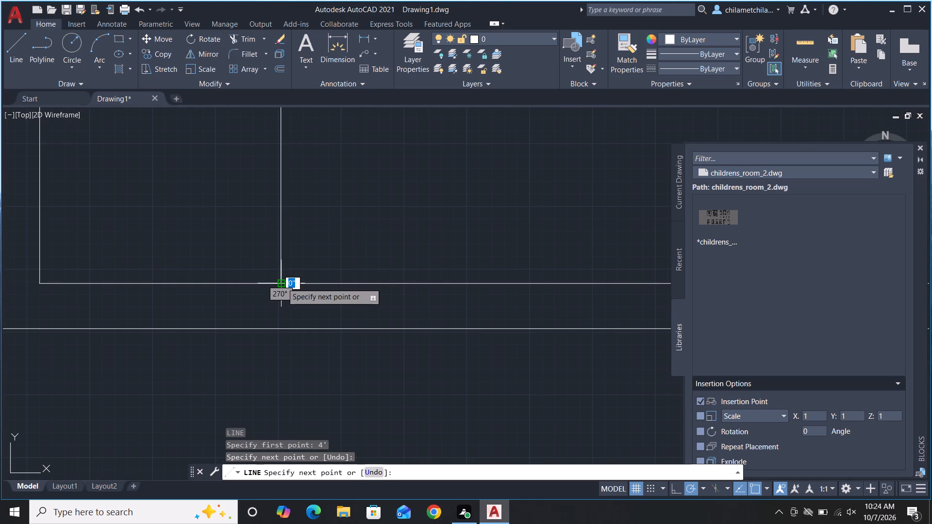
key("Escape")
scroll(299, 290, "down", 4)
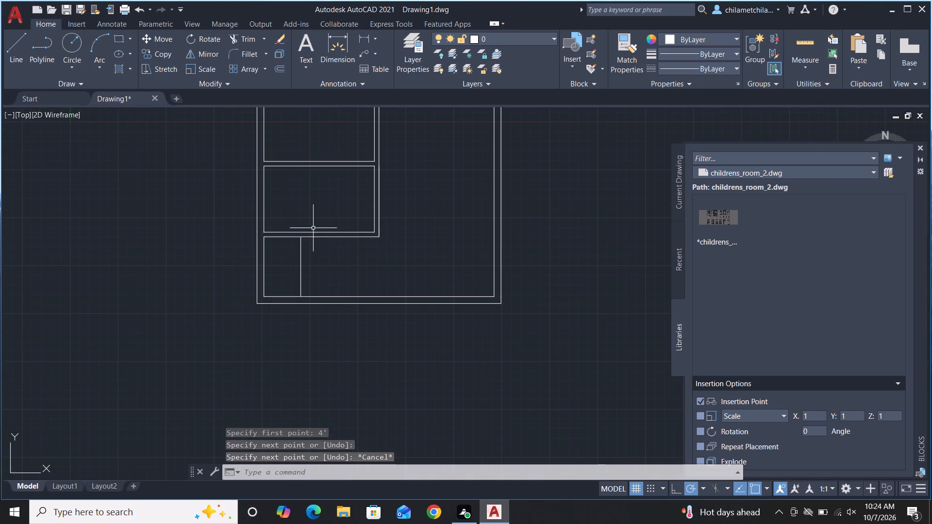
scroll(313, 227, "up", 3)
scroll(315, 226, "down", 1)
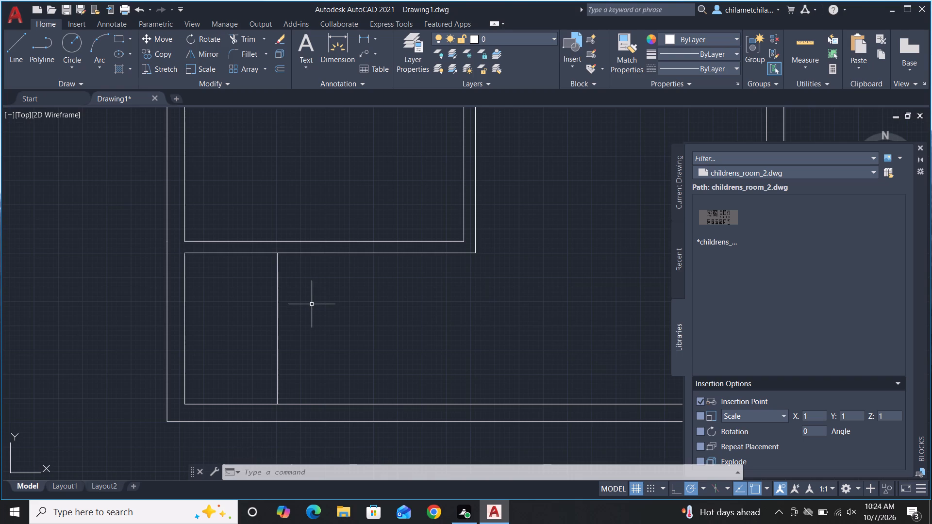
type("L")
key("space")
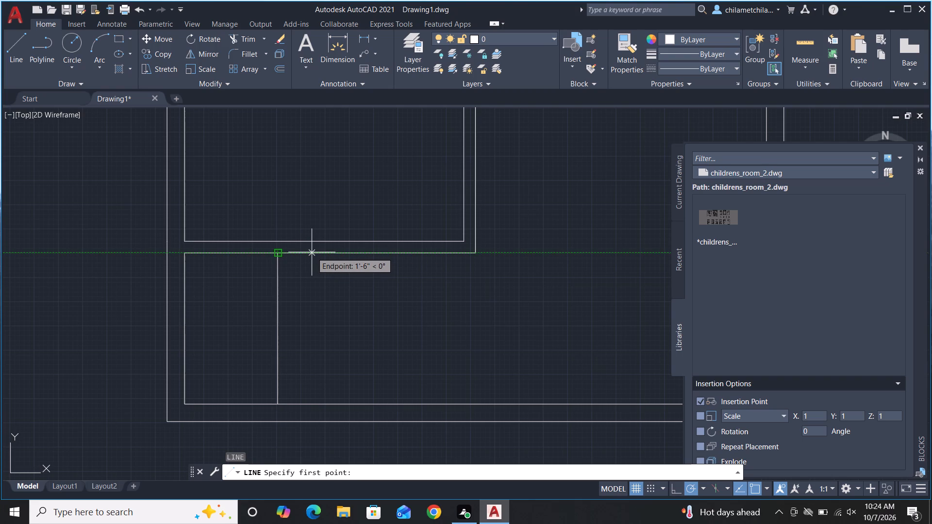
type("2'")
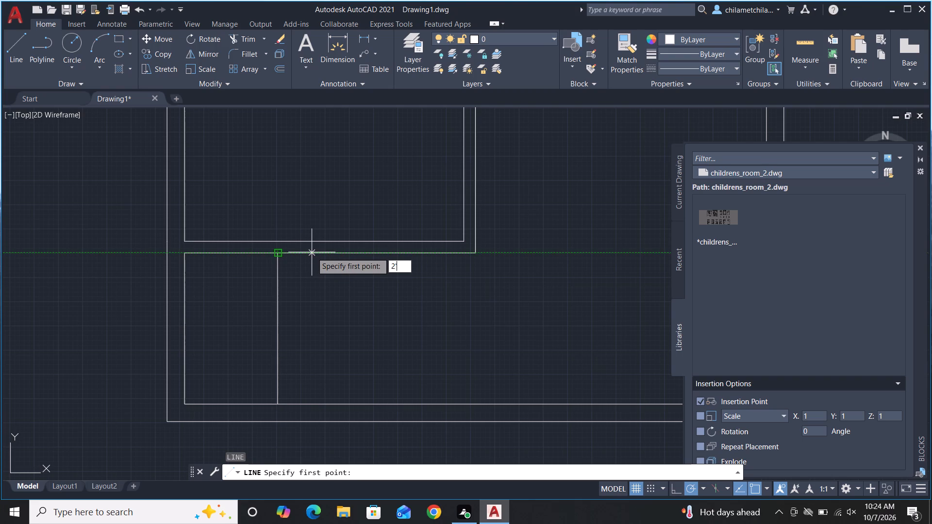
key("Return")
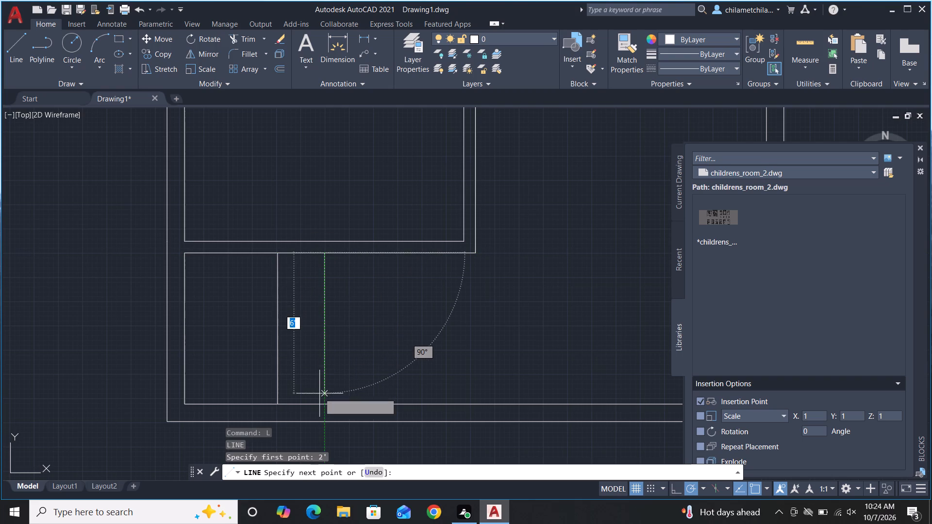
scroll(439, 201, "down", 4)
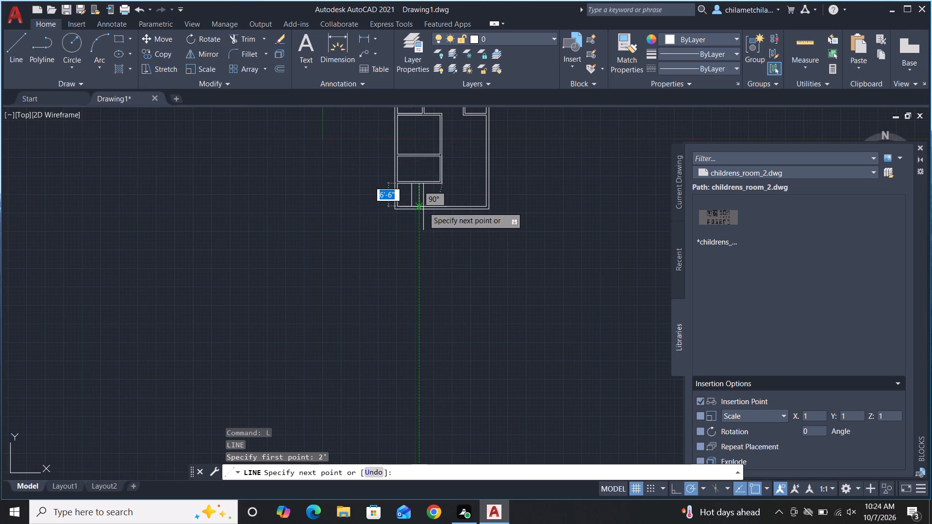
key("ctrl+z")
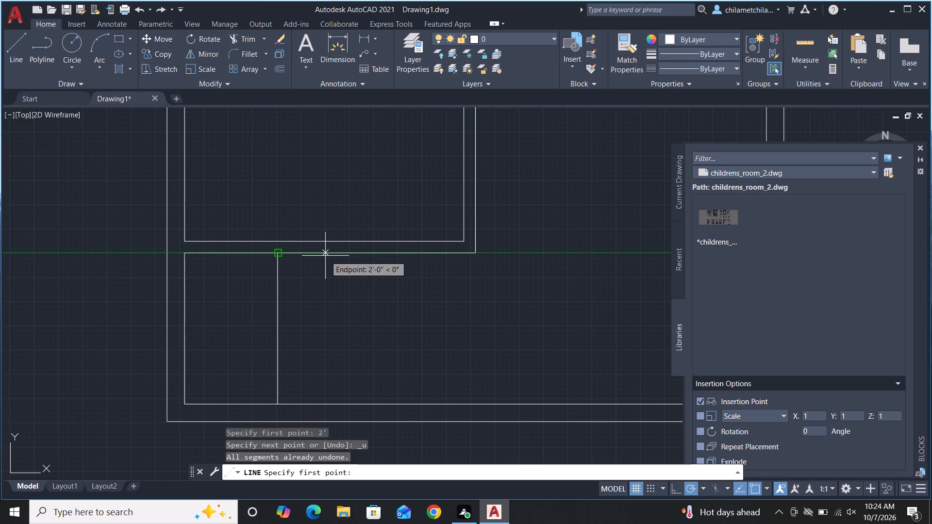
Draw a second vertical line 1' to the right of the first, from the partition line to the bottom wall's inner line.
type("1'")
key("Return")
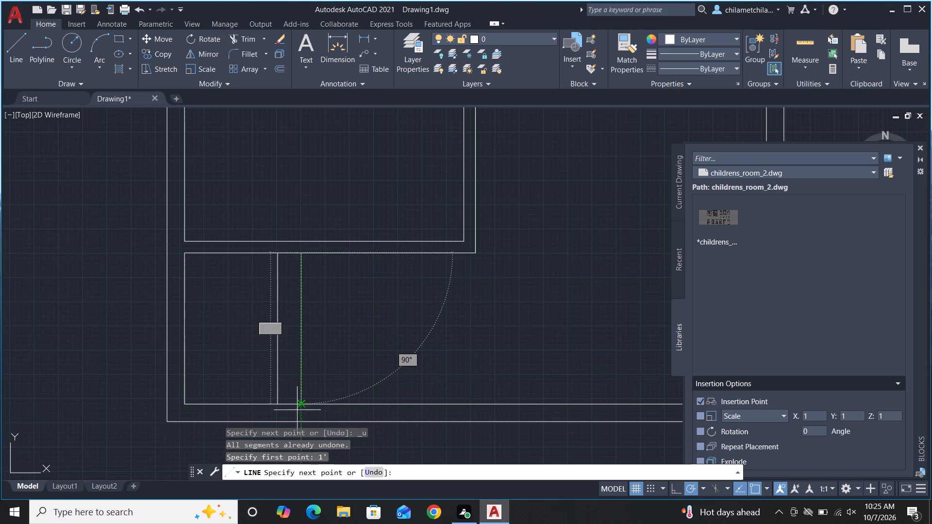
scroll(300, 401, "up", 3)
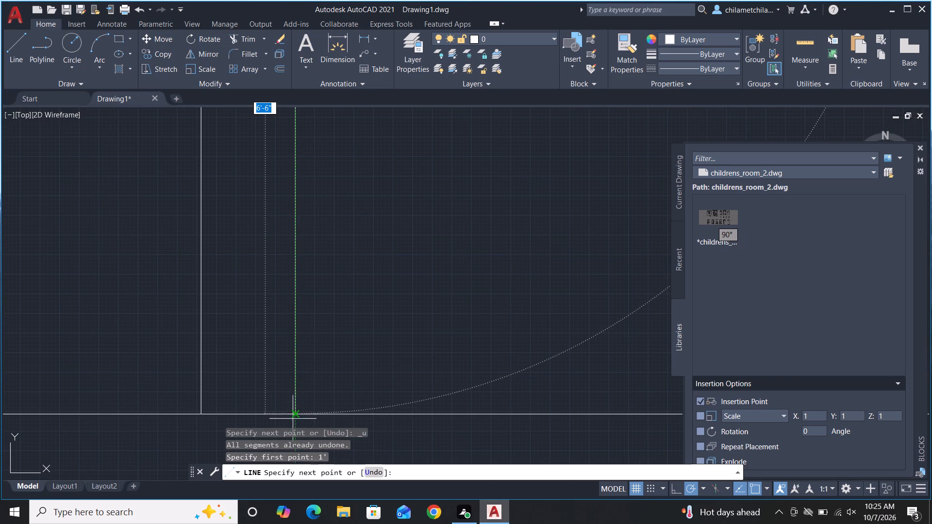
left_click(298, 415)
scroll(361, 333, "down", 3)
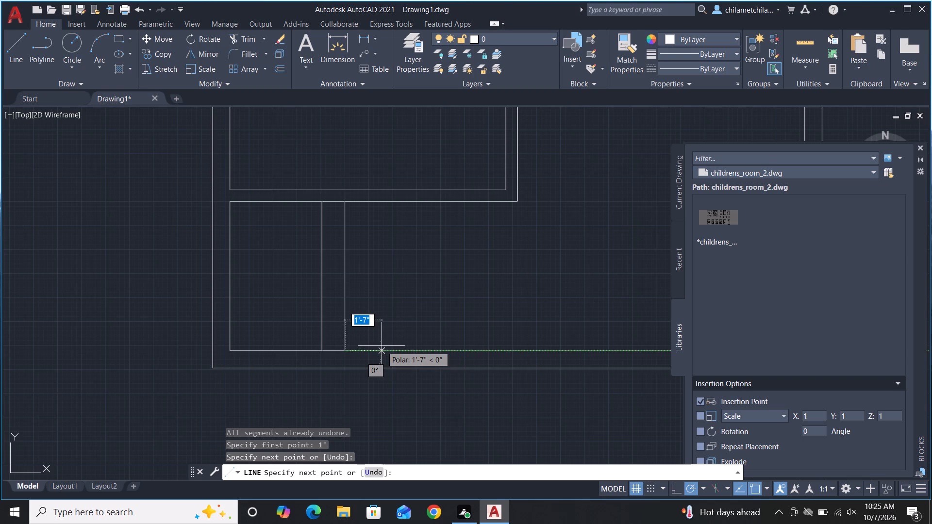
Draw the third and fourth vertical lines, each 1' further right, between the partition line and the bottom wall's inner line.
key("1")
key("apostrophe")
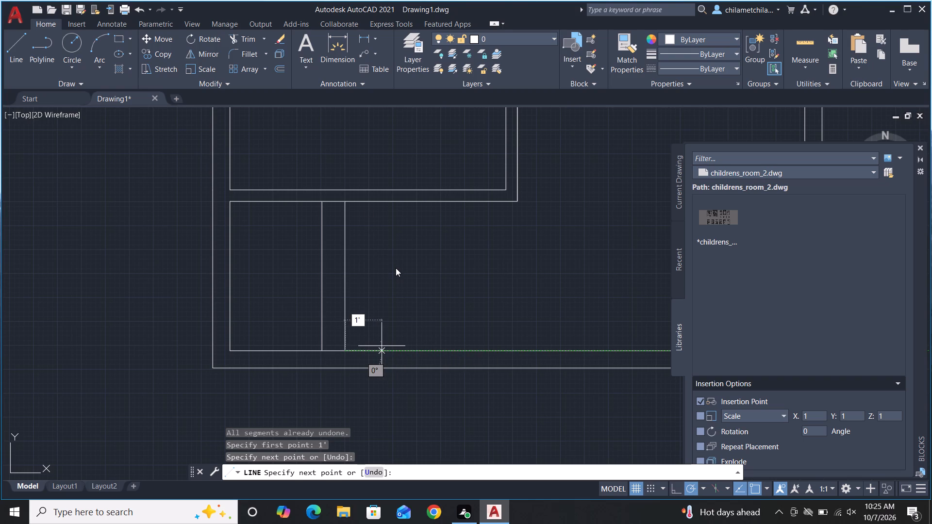
key("Return")
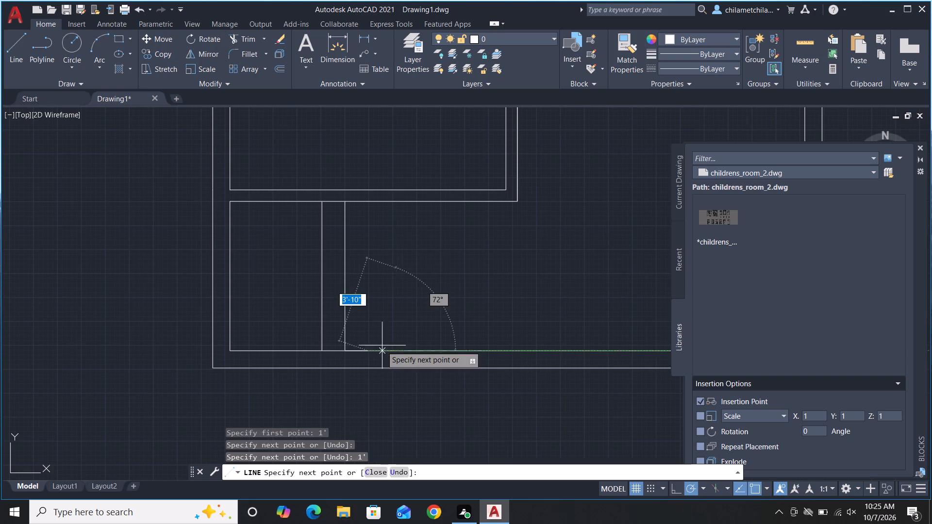
left_click(372, 201)
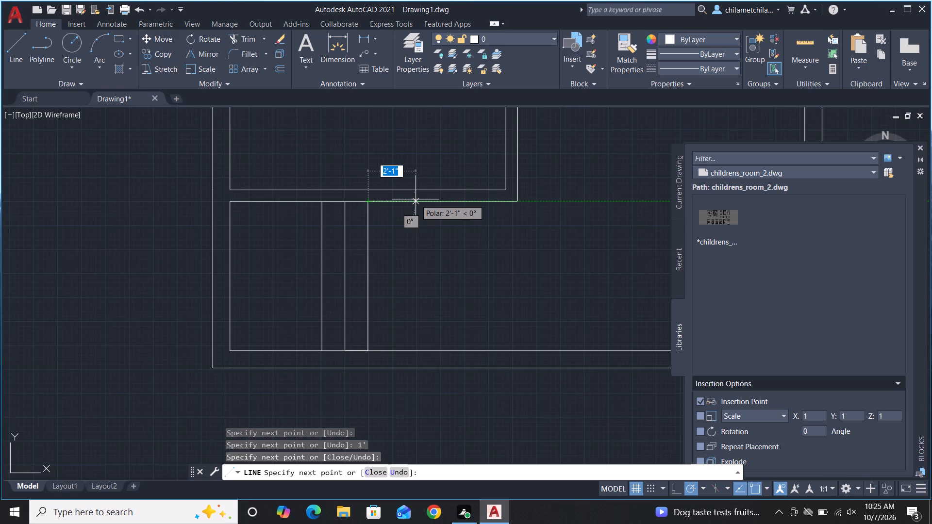
type("1'")
key("Return")
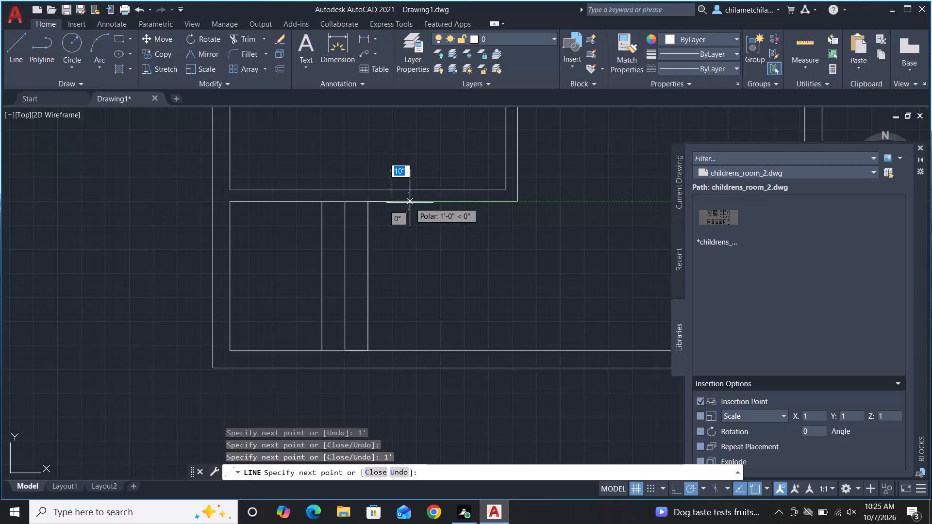
left_click(397, 349)
Draw the fifth and sixth vertical lines across the bottom space, continuing rightward at 1' spacing.
type("1'")
key("Return")
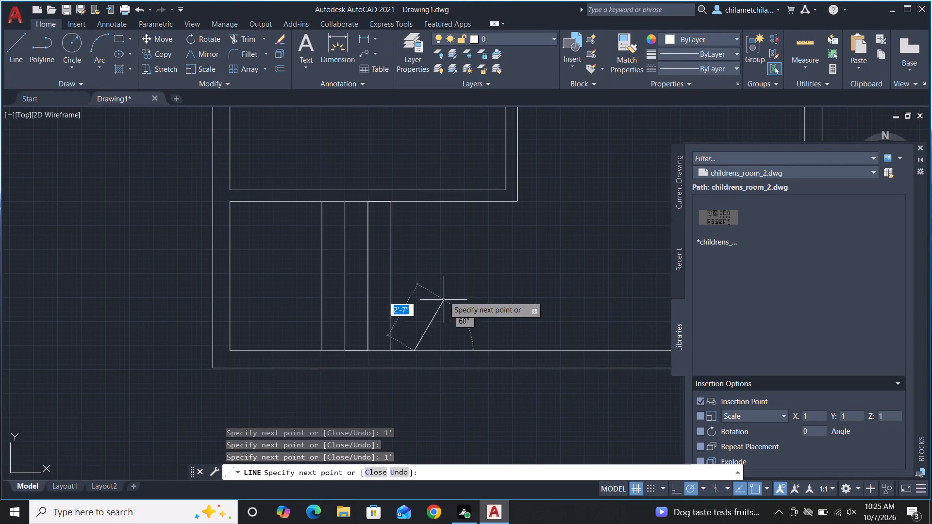
left_click(416, 200)
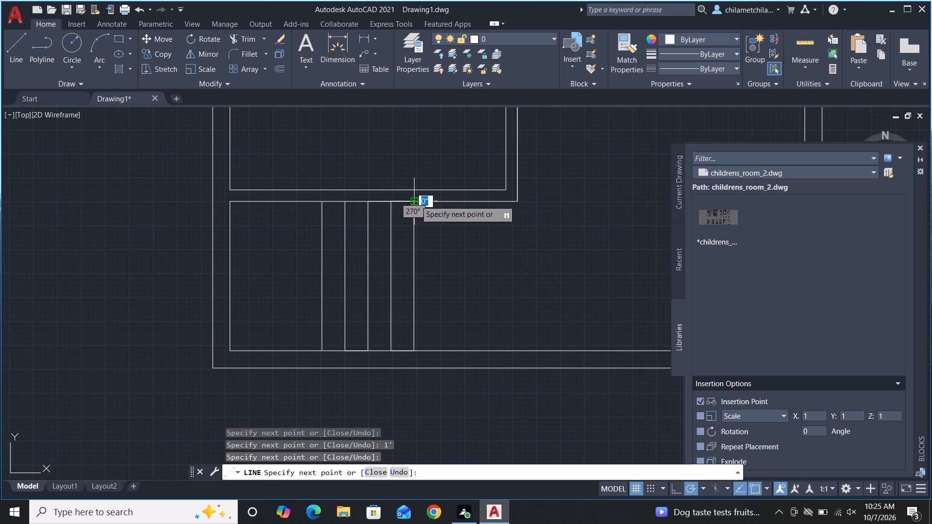
type("1'")
key("Return")
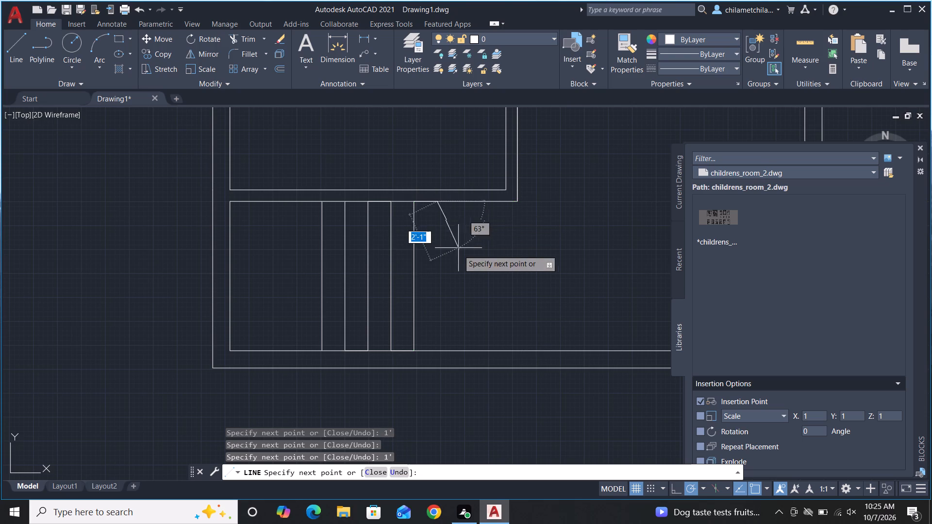
left_click(439, 349)
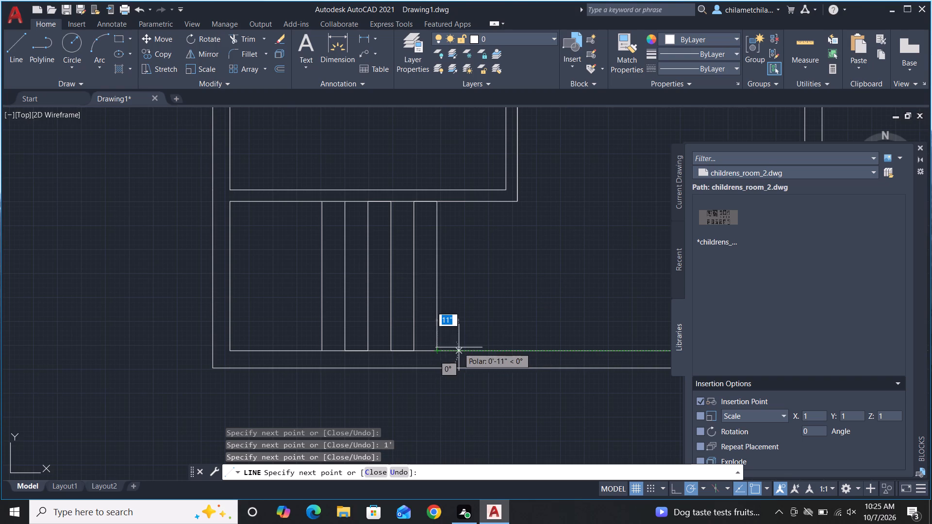
Draw the seventh and eighth vertical lines across the bottom space at 1' spacing and end the line chain.
type("1'")
key("Return")
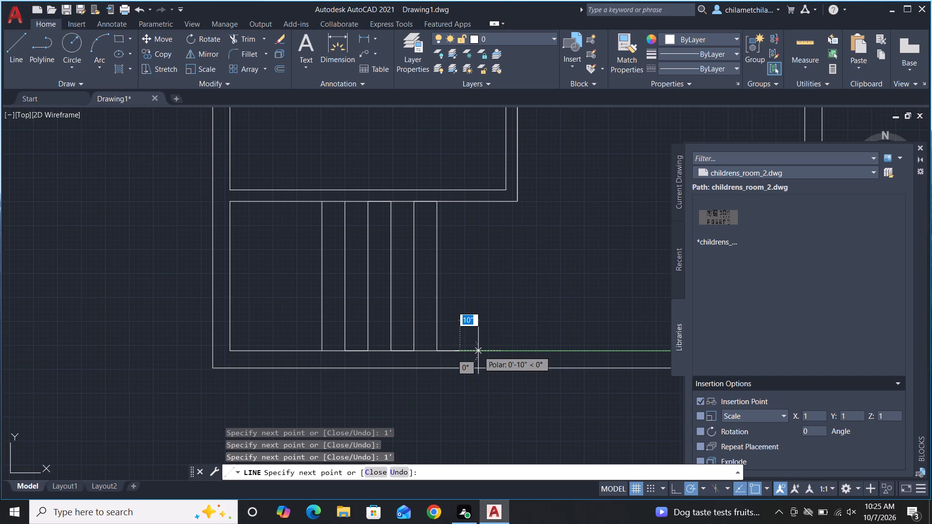
left_click(460, 203)
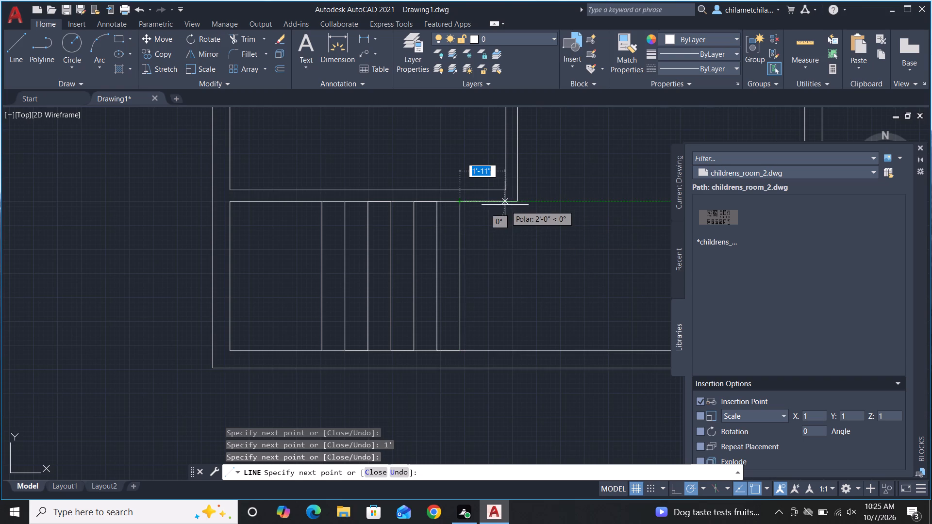
type("1'")
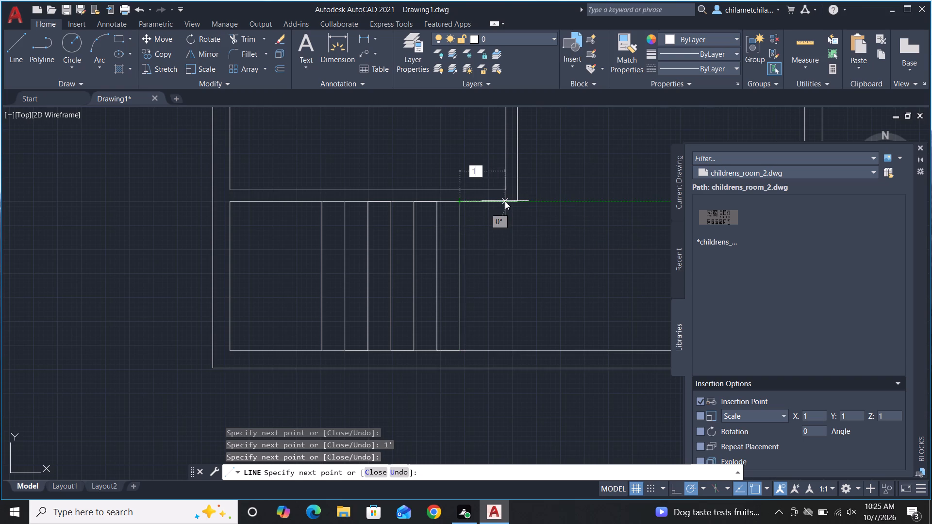
key("Return")
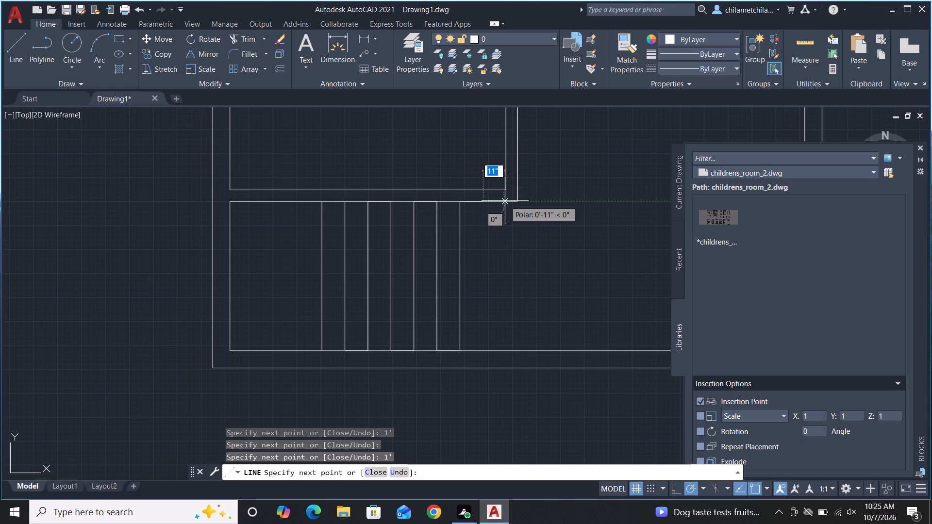
left_click(505, 201)
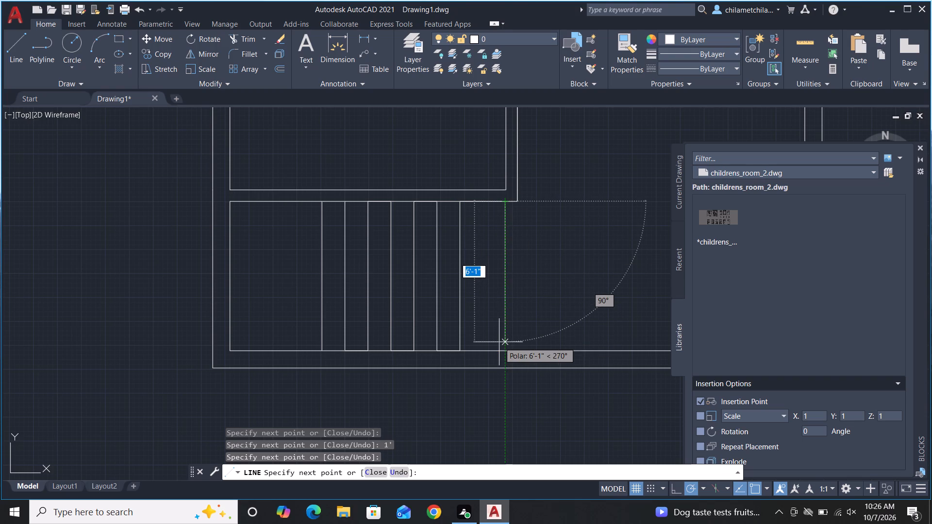
key("ctrl+z")
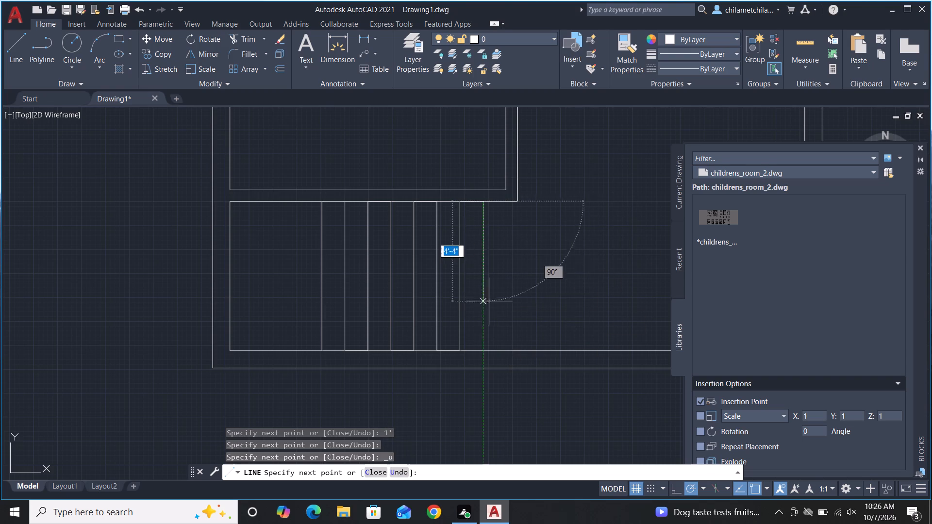
left_click(485, 353)
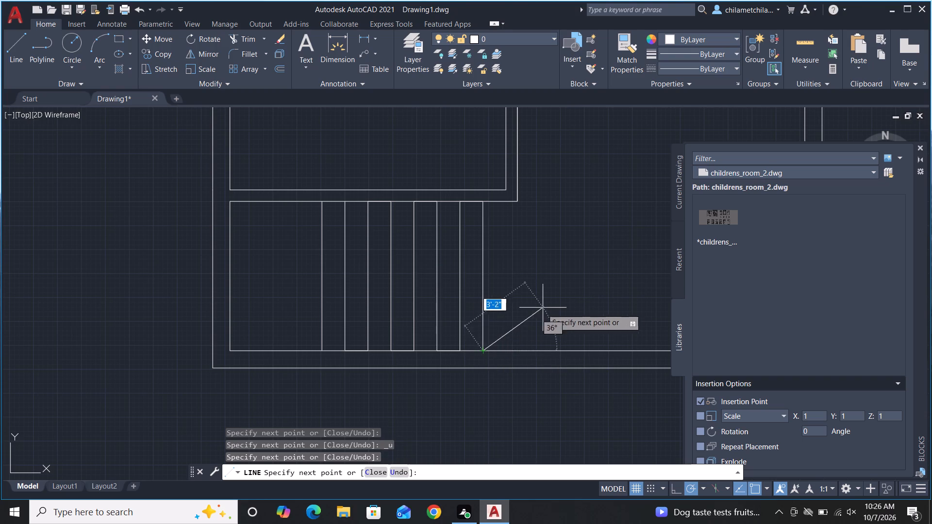
key("Escape")
Draw a horizontal line about 7'-10" rightward from the first vertical line, about 2'-10" below the partition, and continue it down to the bottom wall's inner line.
scroll(319, 175, "down", 3)
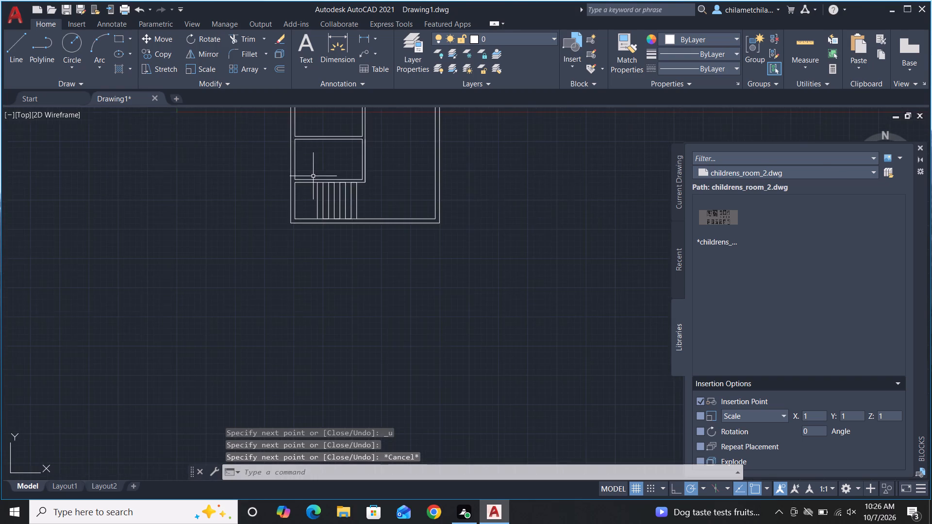
scroll(314, 178, "down", 2)
scroll(593, 341, "down", 1)
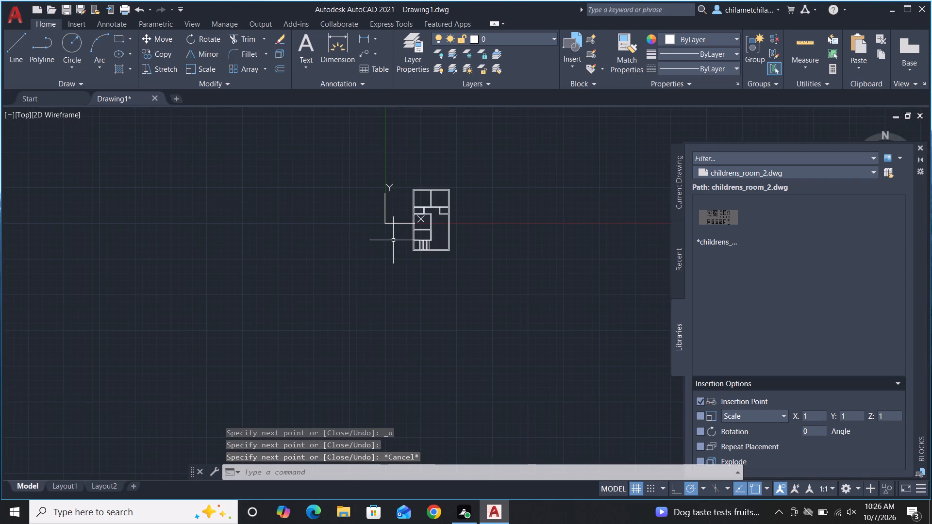
scroll(431, 224, "up", 4)
scroll(433, 170, "down", 1)
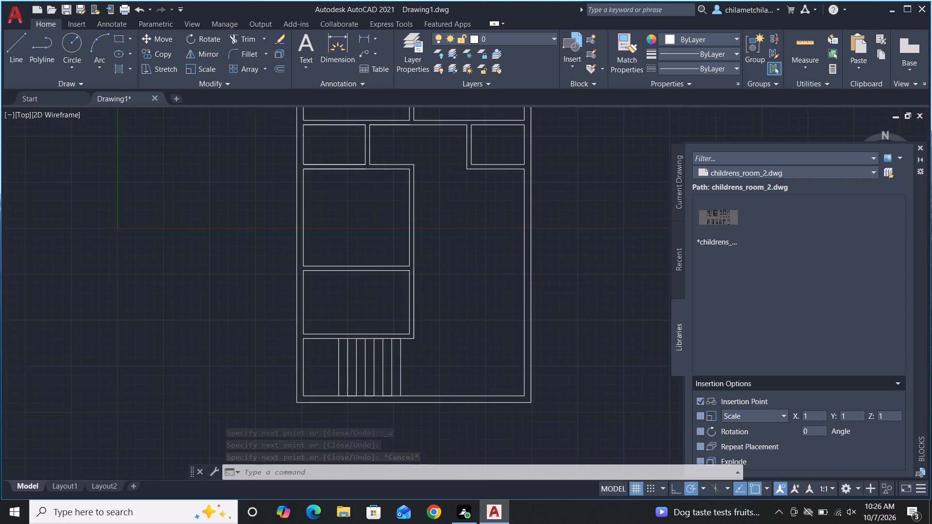
scroll(400, 290, "up", 4)
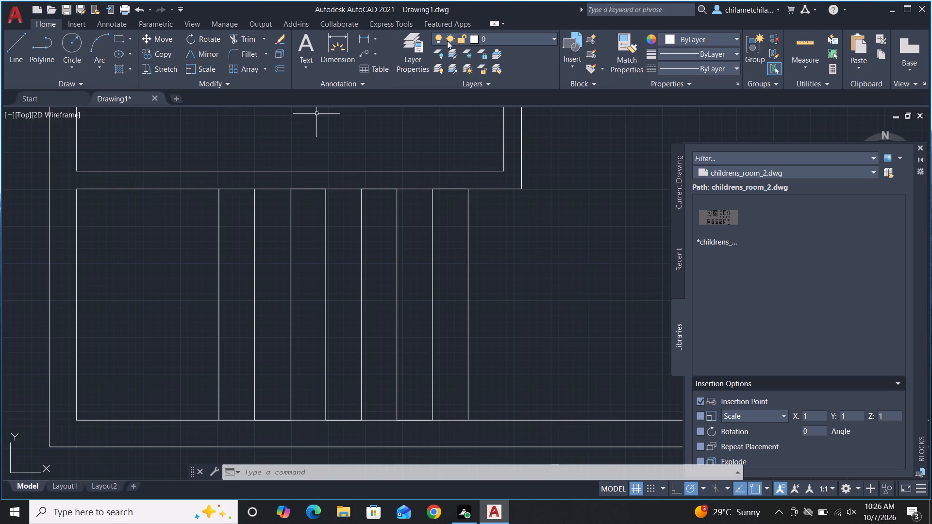
key("l")
key("space")
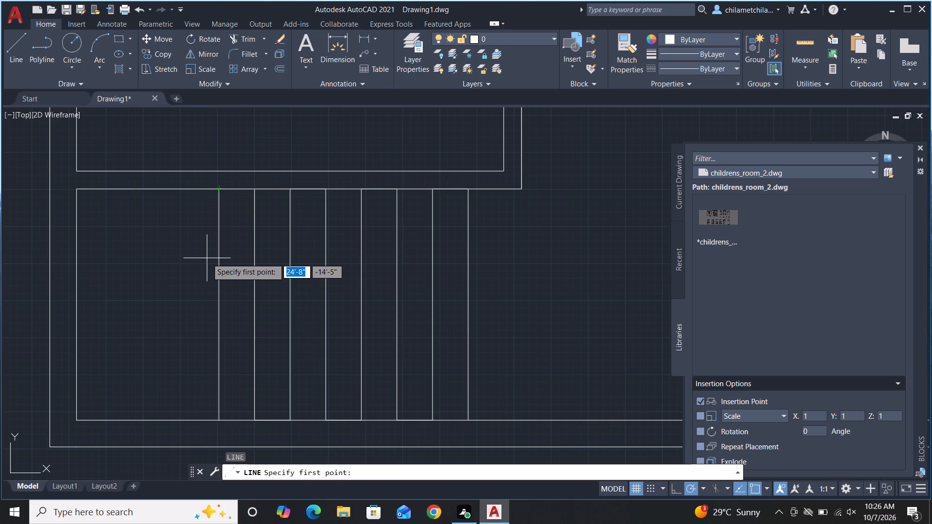
left_click(220, 290)
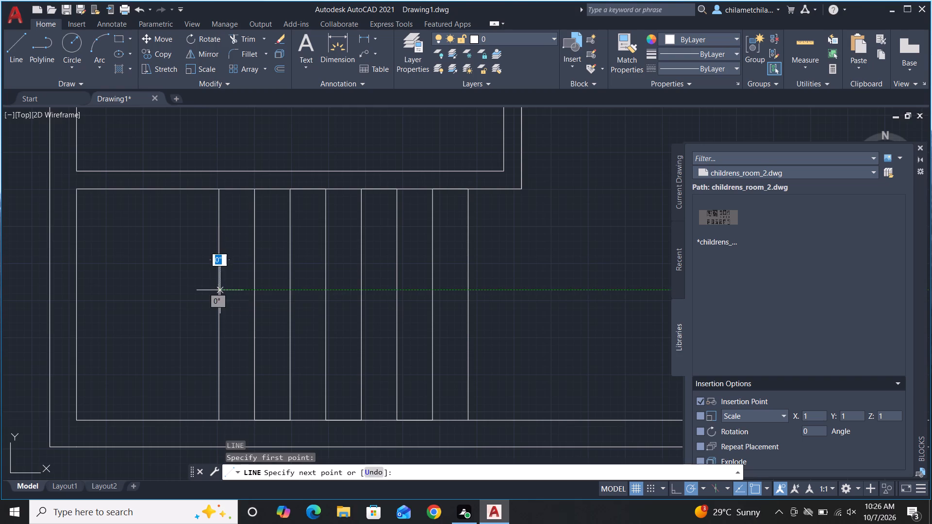
left_click(499, 291)
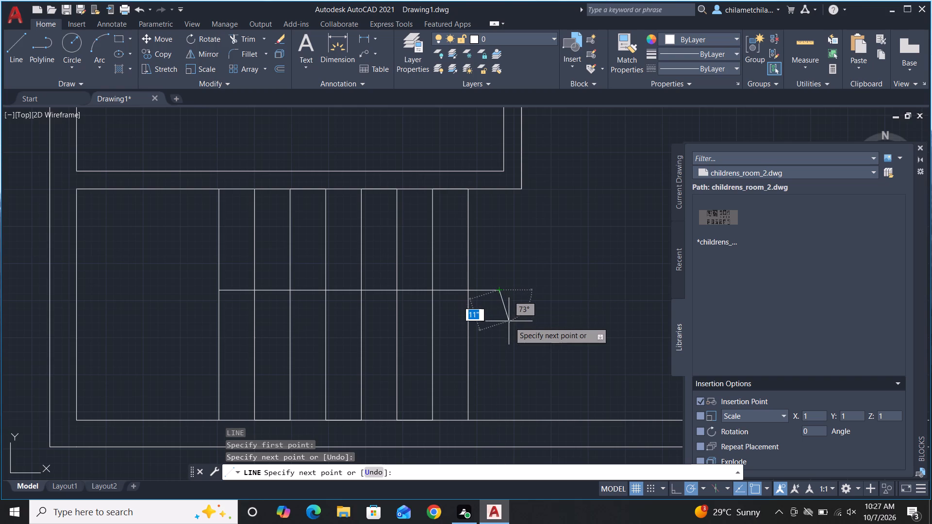
left_click(498, 421)
key("Escape")
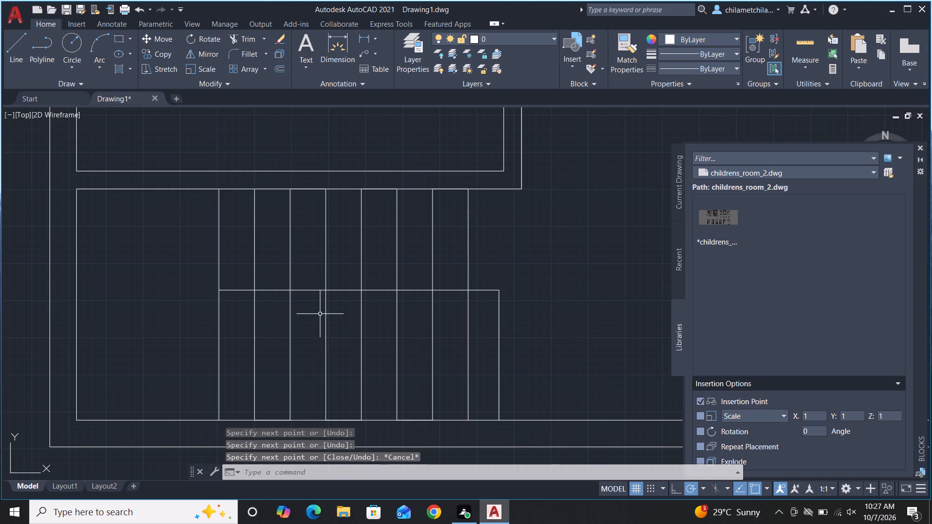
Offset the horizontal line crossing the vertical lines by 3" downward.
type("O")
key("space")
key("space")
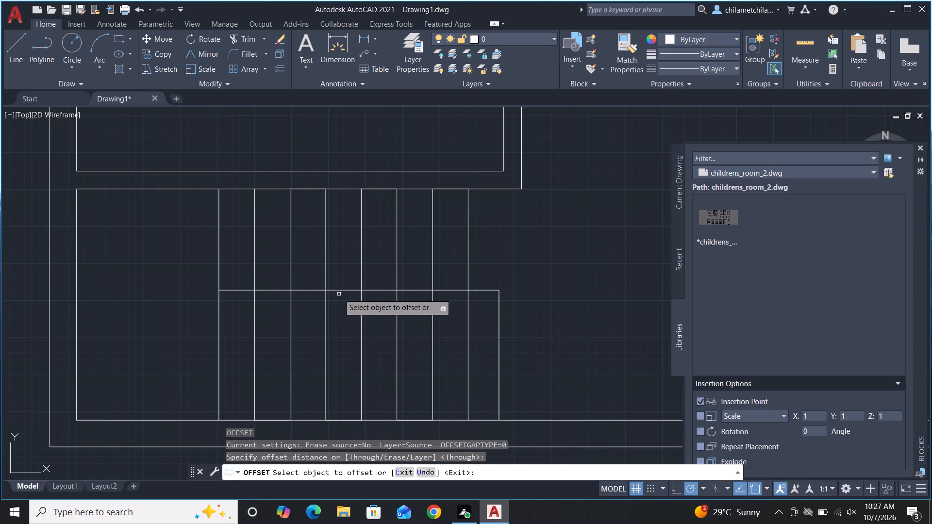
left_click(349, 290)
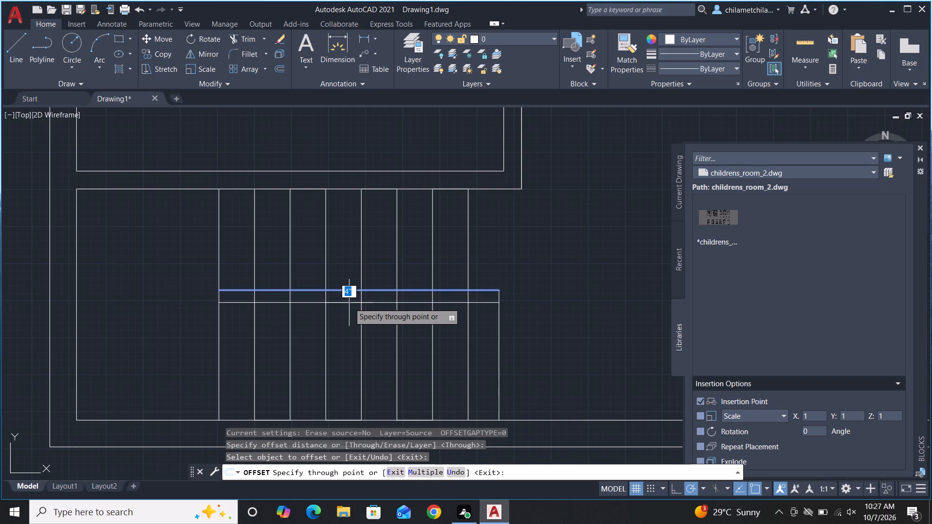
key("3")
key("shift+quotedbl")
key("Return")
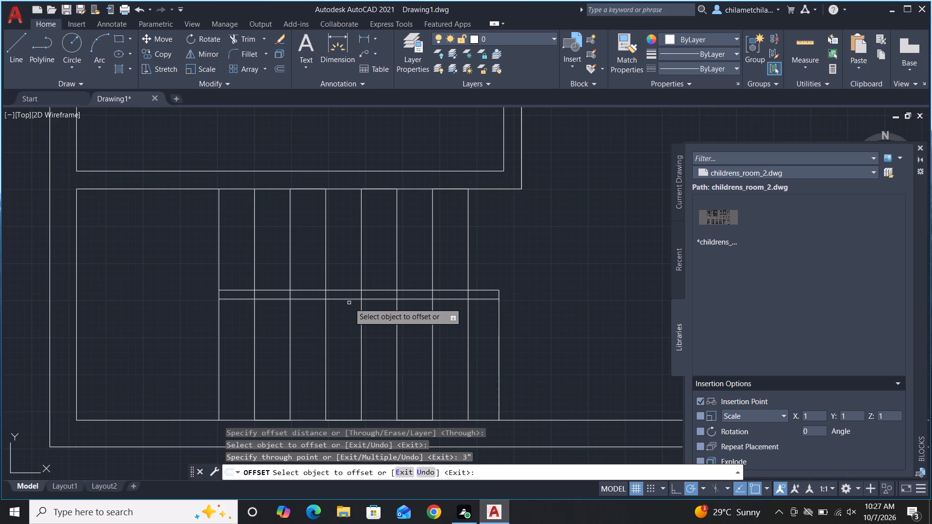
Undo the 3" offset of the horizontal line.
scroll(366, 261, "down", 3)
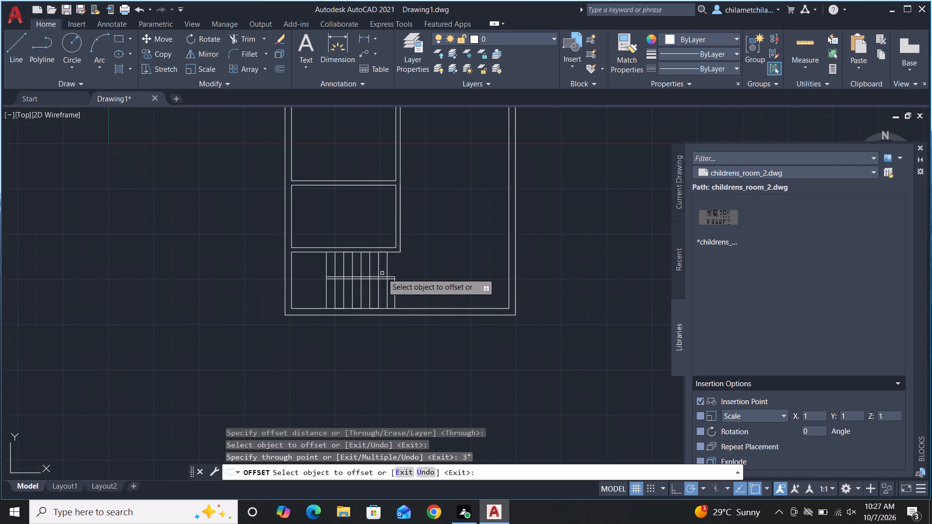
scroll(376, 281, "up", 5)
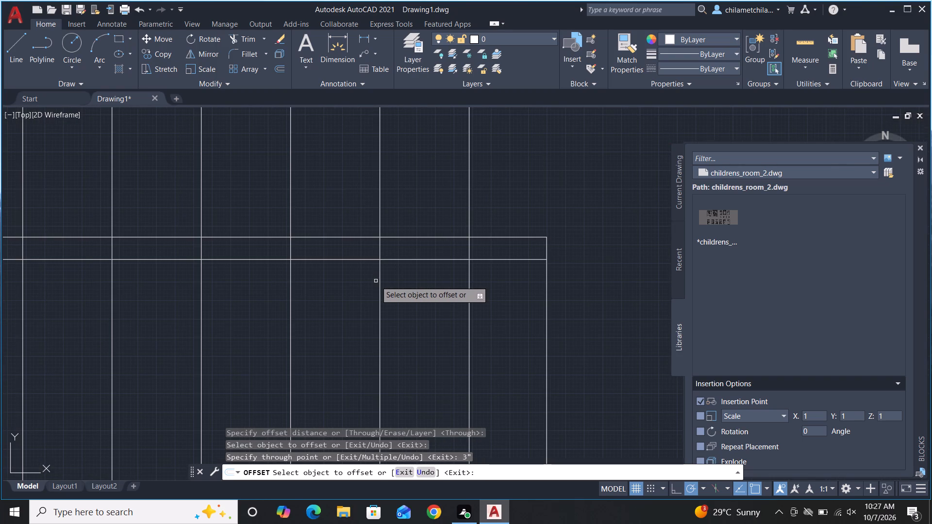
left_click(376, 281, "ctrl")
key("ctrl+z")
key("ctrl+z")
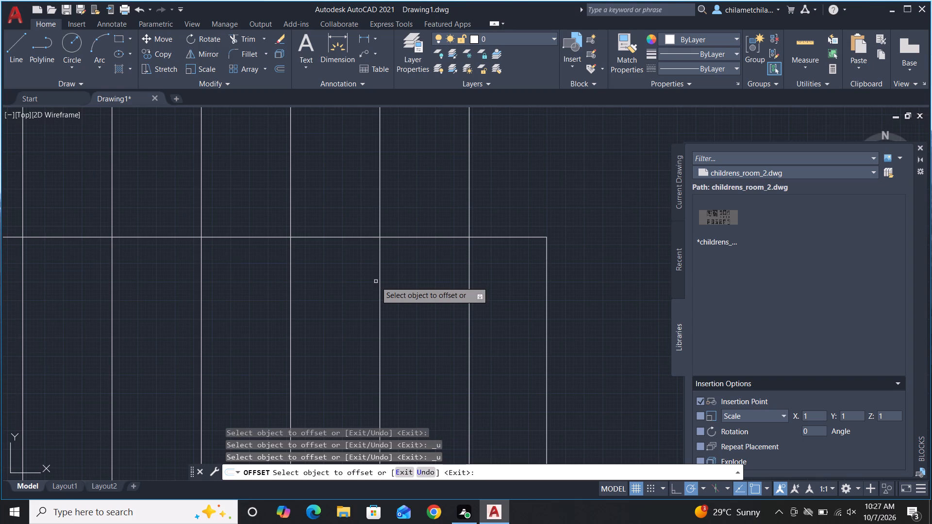
Offset the horizontal line crossing the vertical lines by 4" downward.
left_click(367, 238)
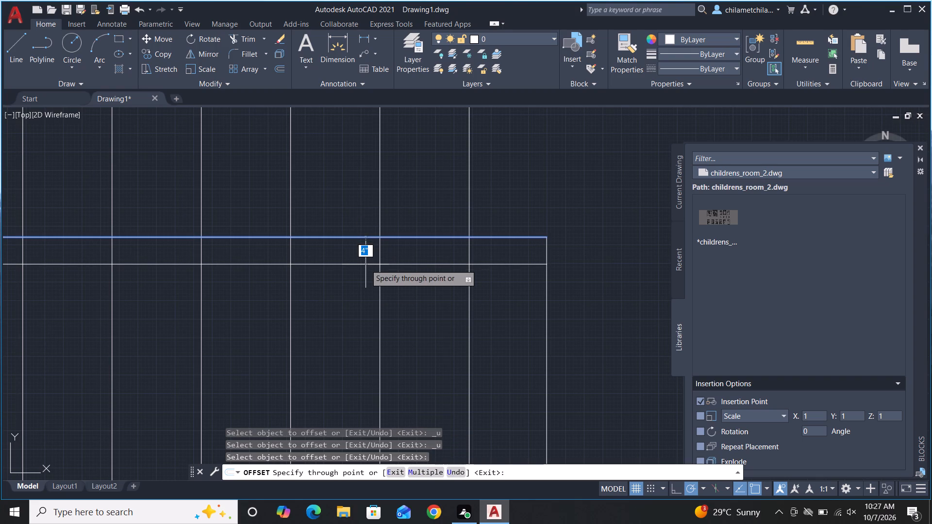
key("4")
key("shift+quotedbl")
key("Return")
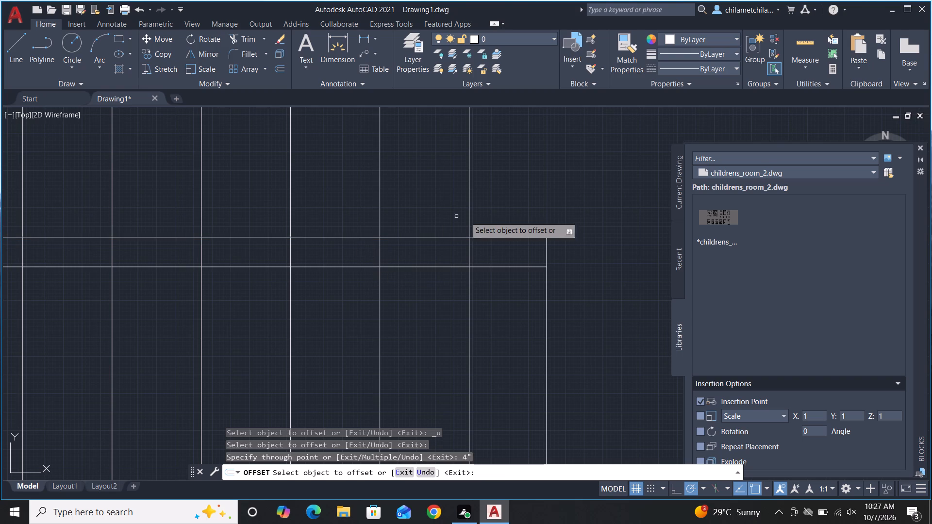
scroll(571, 181, "down", 2)
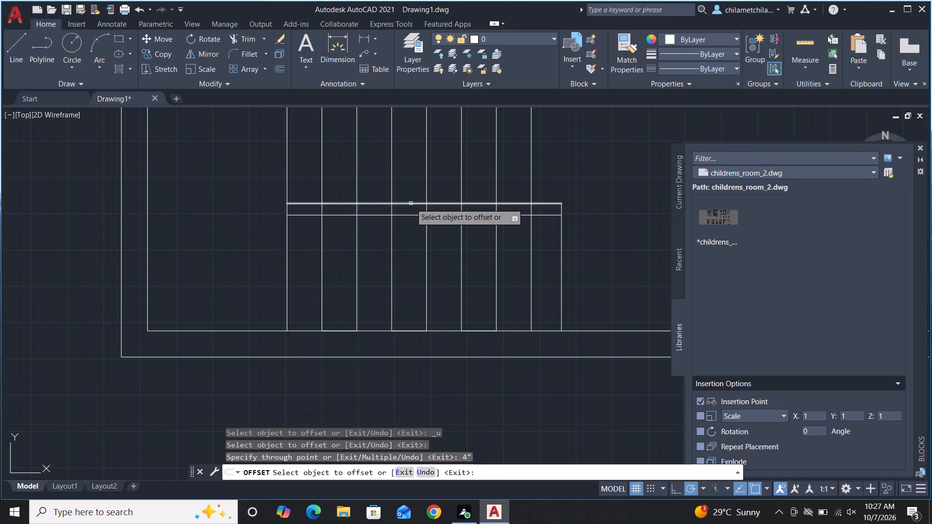
Offset the divider's upper horizontal line by 2" downward to add a line midway between its two edges.
left_click(411, 203)
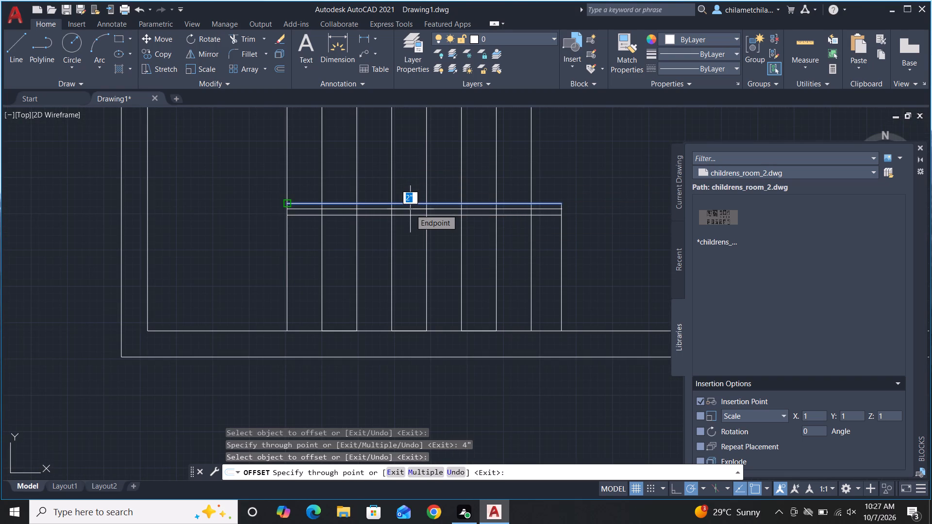
key("2")
key("shift+quotedbl")
key("Return")
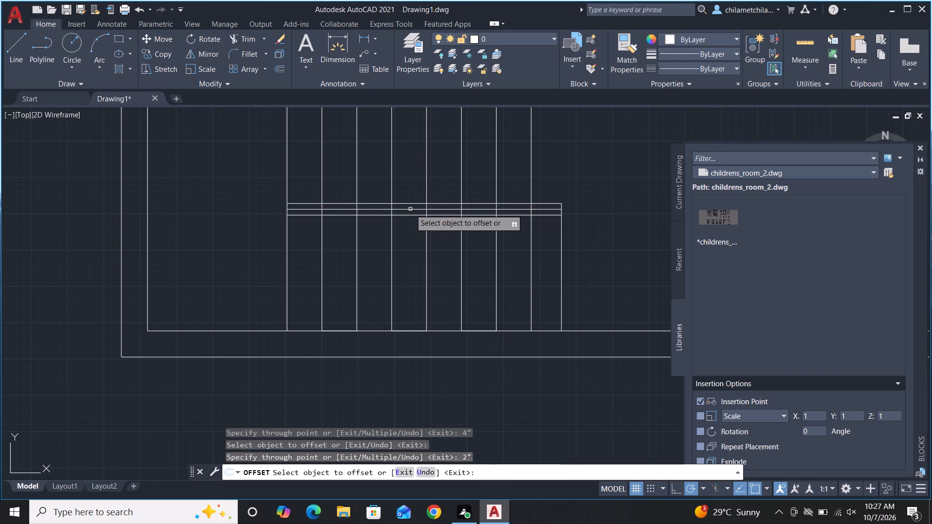
key("Escape")
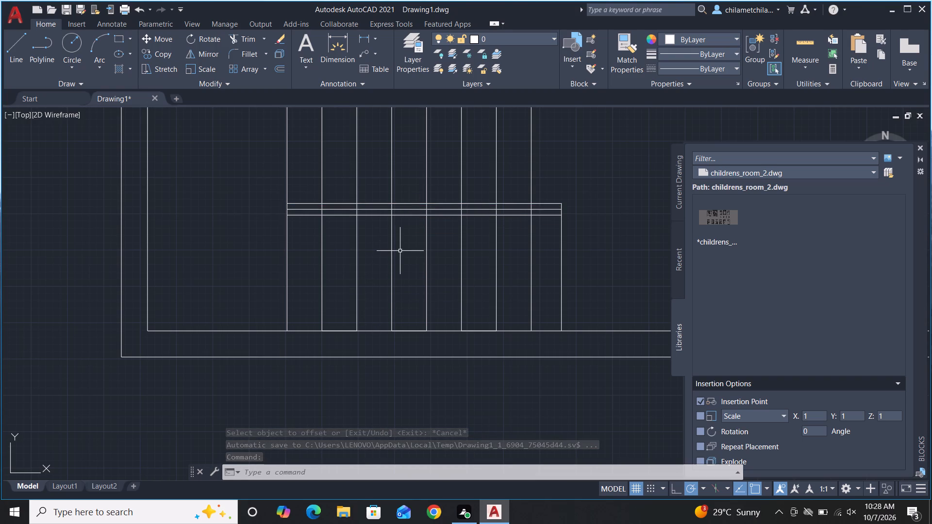
Trim the second vertical stair line from the left where it crosses between the divider's upper and lower lines.
scroll(356, 273, "down", 1)
scroll(333, 227, "up", 4)
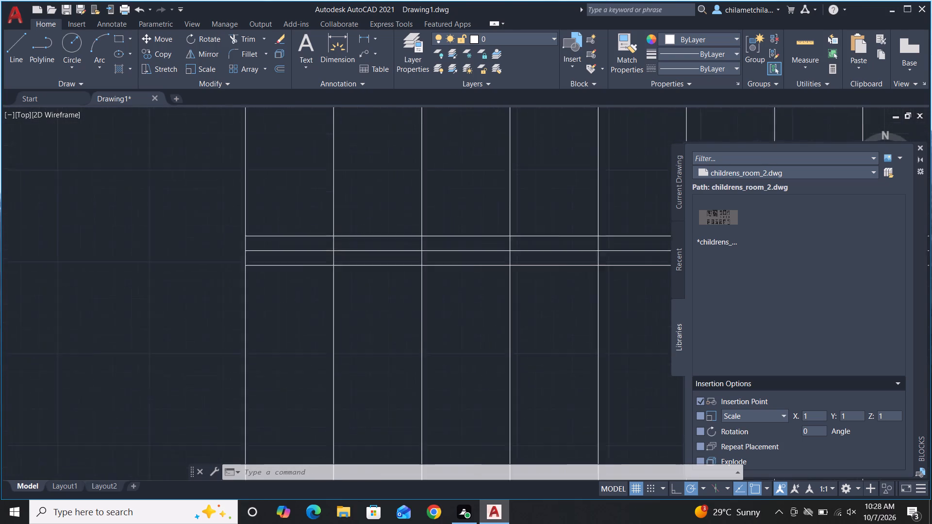
scroll(333, 227, "up", 1)
key("t")
key("r")
key("space")
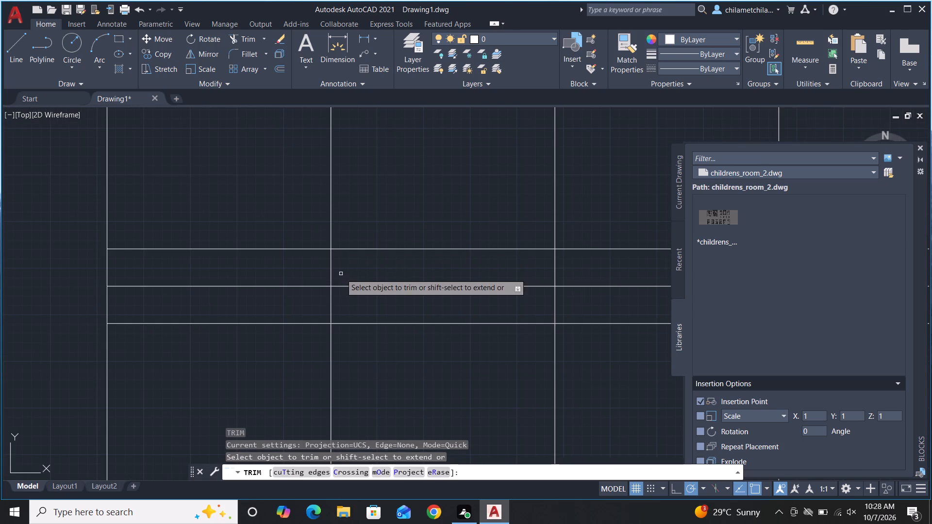
left_click(331, 268)
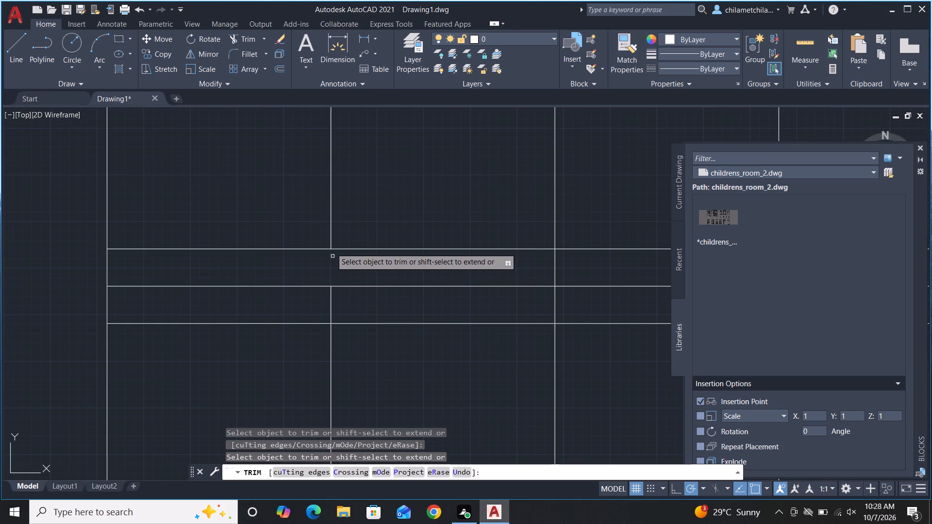
scroll(333, 166, "down", 4)
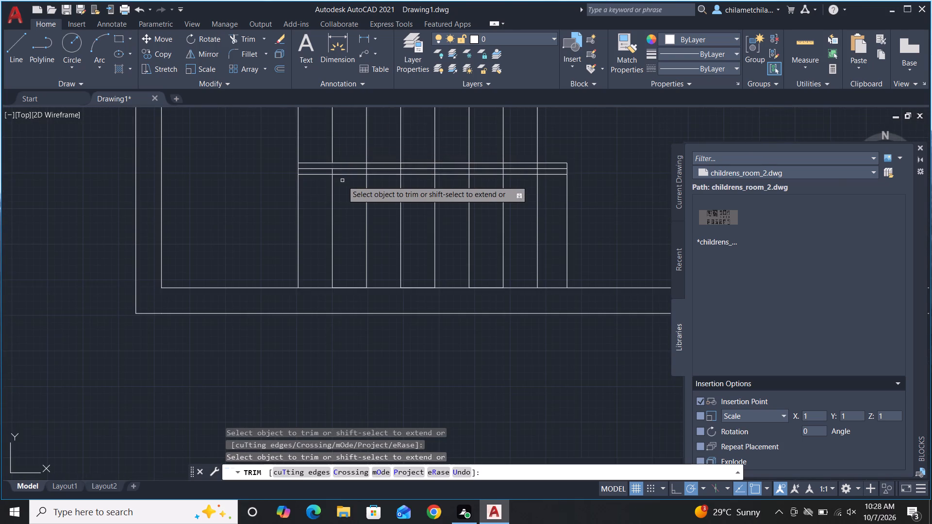
scroll(338, 177, "up", 4)
left_click(289, 150)
scroll(289, 150, "up", 1)
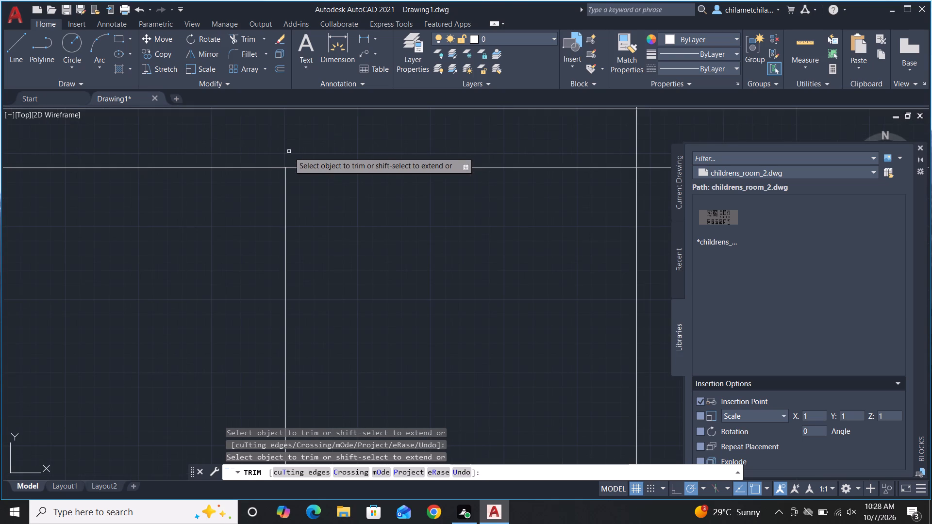
Trim the third vertical stair line from the left between the divider's upper and lower lines.
scroll(278, 195, "down", 3)
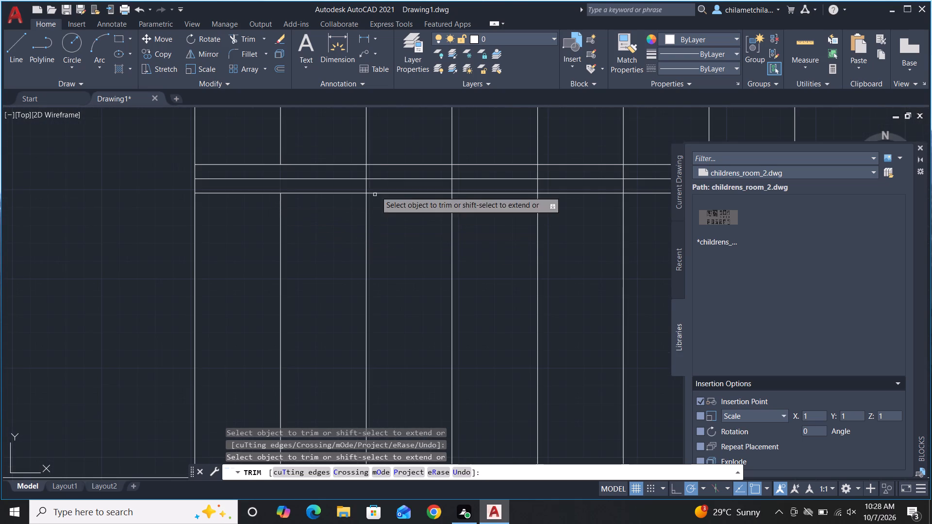
scroll(383, 170, "up", 3)
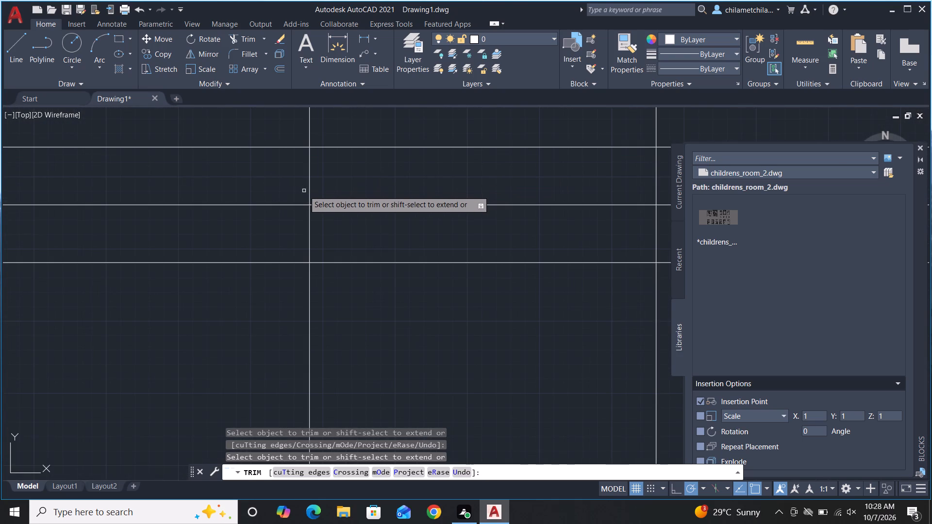
left_click(310, 192)
scroll(253, 173, "down", 1)
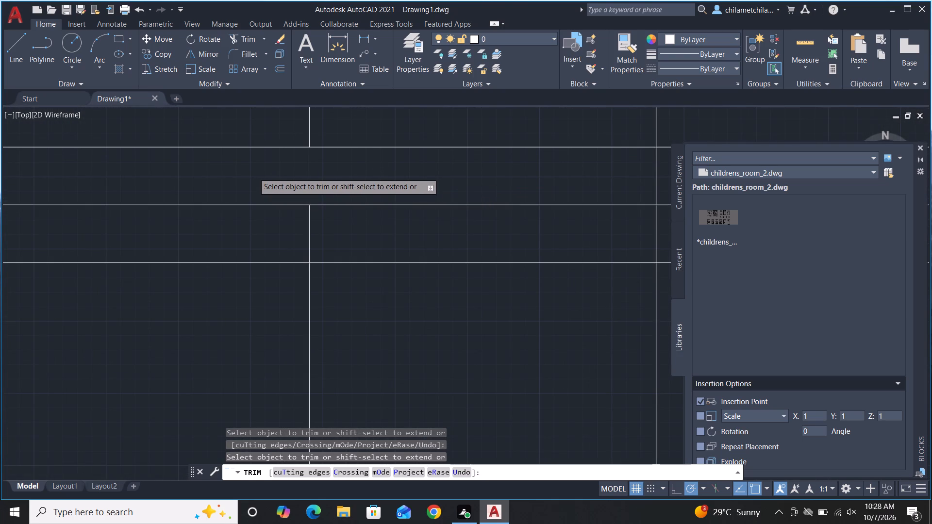
scroll(253, 173, "down", 1)
scroll(446, 238, "down", 2)
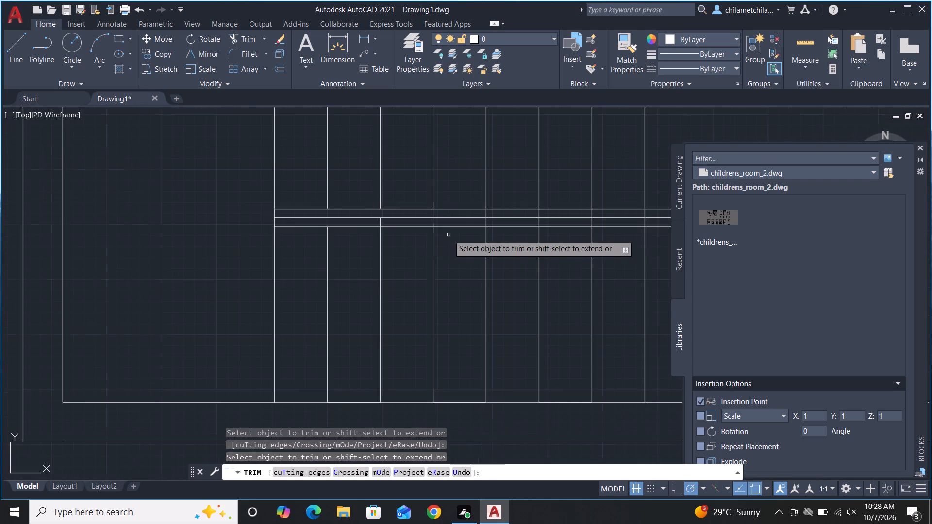
scroll(384, 228, "up", 4)
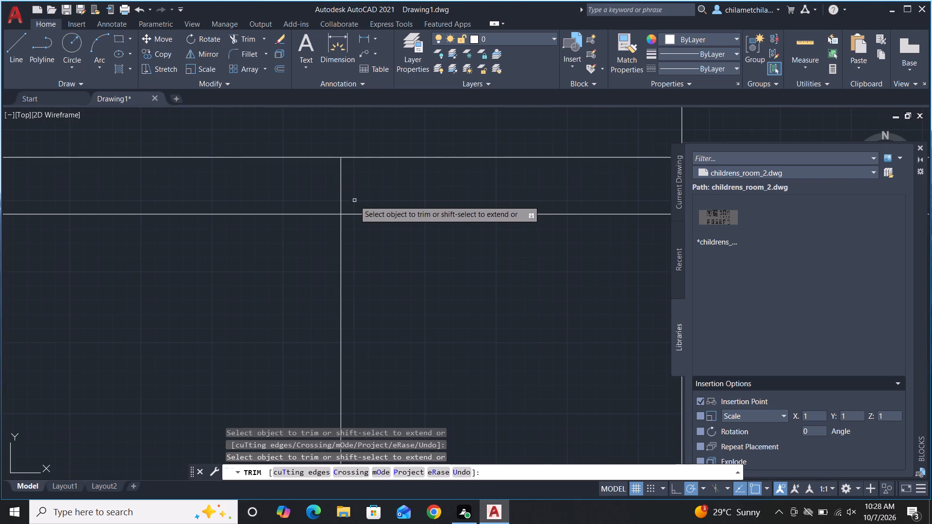
left_click(340, 204)
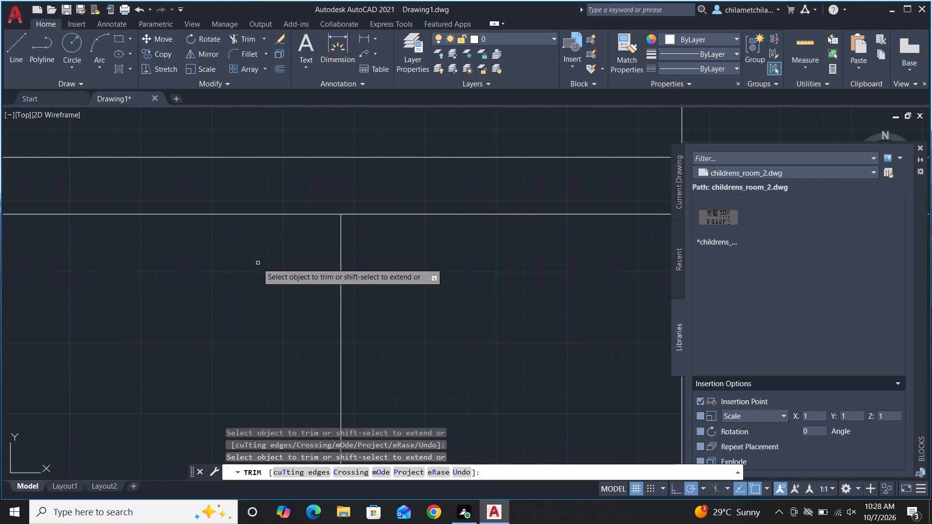
Trim the fourth and fifth vertical stair lines from the left between the divider's upper and lower lines.
scroll(256, 261, "down", 3)
scroll(408, 327, "down", 1)
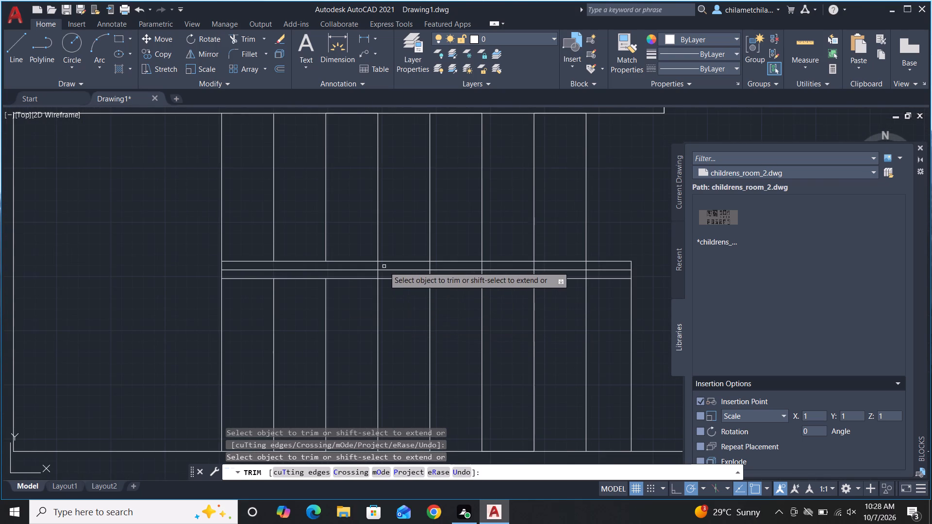
scroll(384, 266, "up", 4)
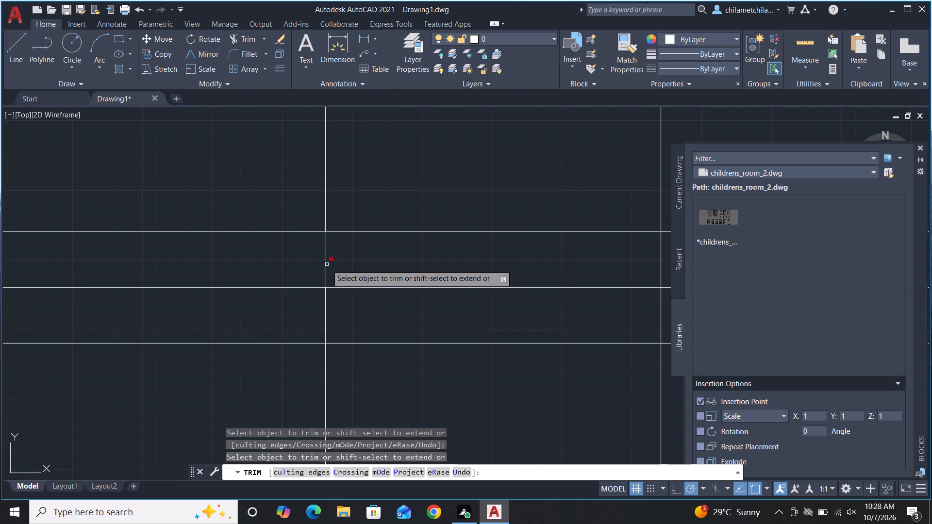
left_click(327, 264)
scroll(409, 181, "down", 3)
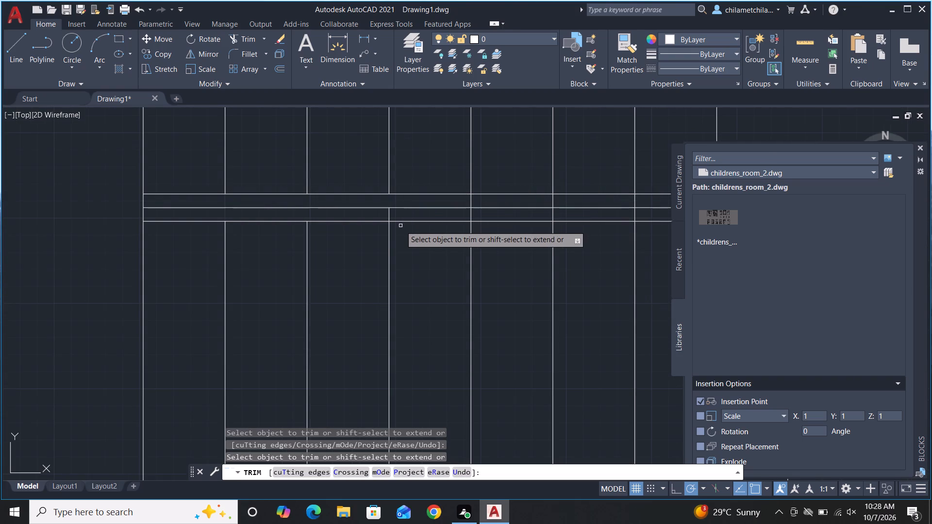
scroll(401, 213, "up", 5)
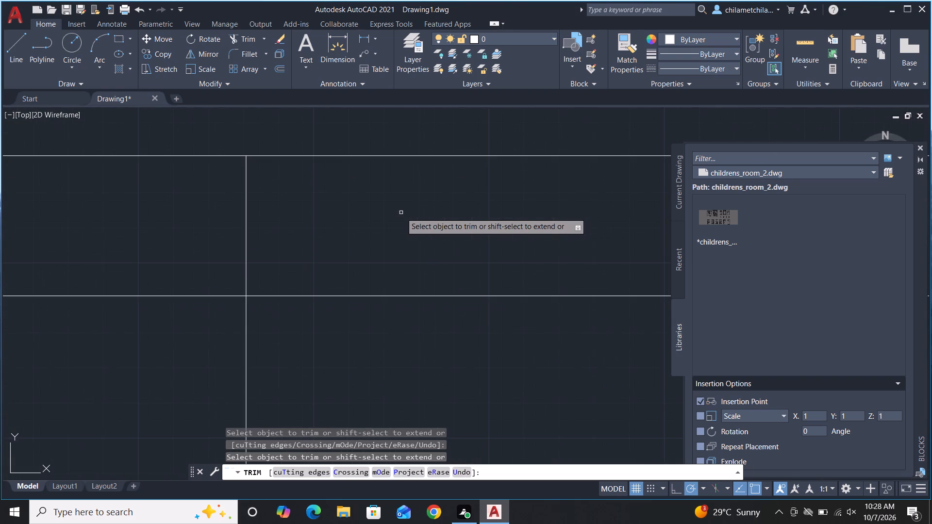
left_click(247, 273)
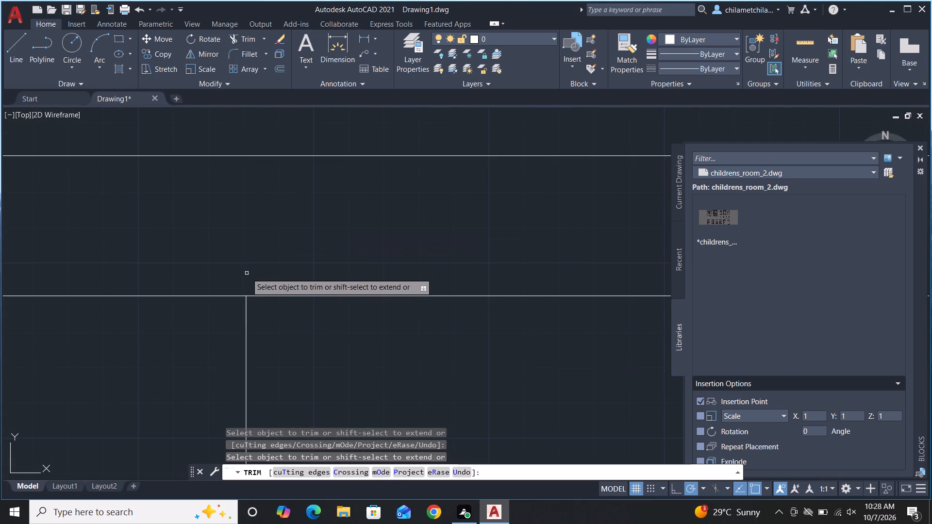
scroll(250, 208, "down", 5)
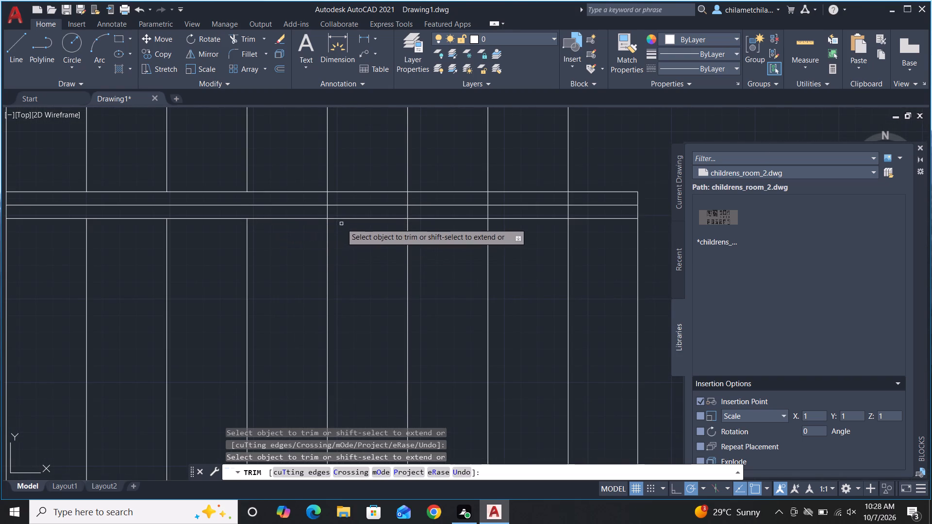
scroll(331, 202, "up", 4)
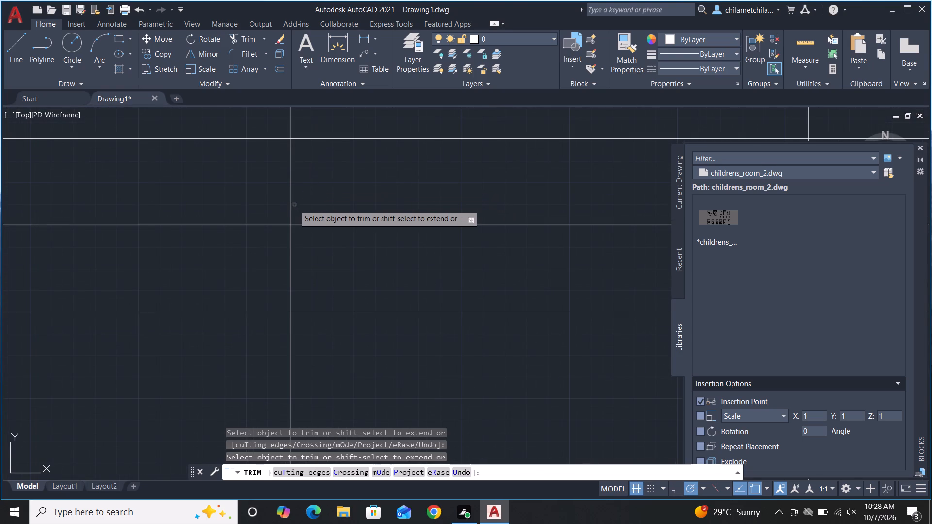
left_click(291, 211)
scroll(346, 172, "down", 2)
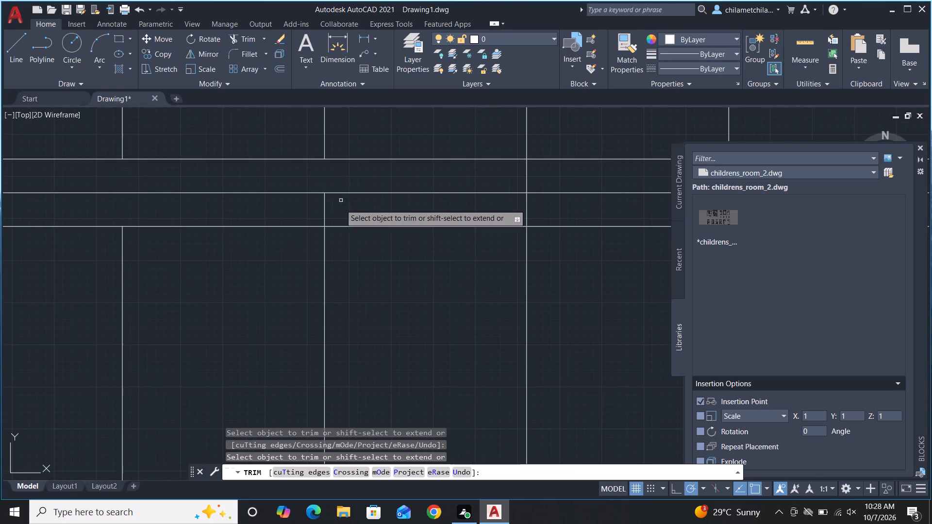
left_click(325, 214)
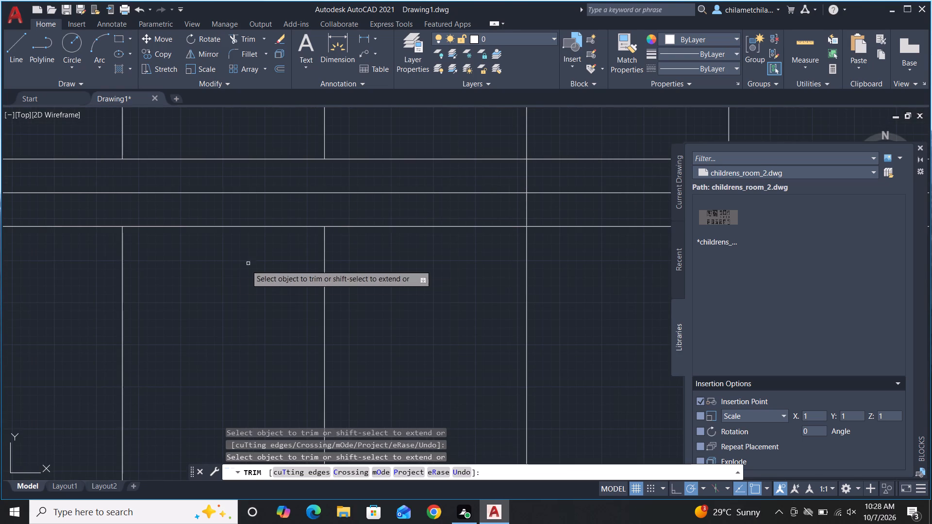
Trim the sixth and seventh vertical stair lines from the left between the divider's upper and lower lines.
scroll(231, 275, "down", 3)
scroll(301, 251, "up", 4)
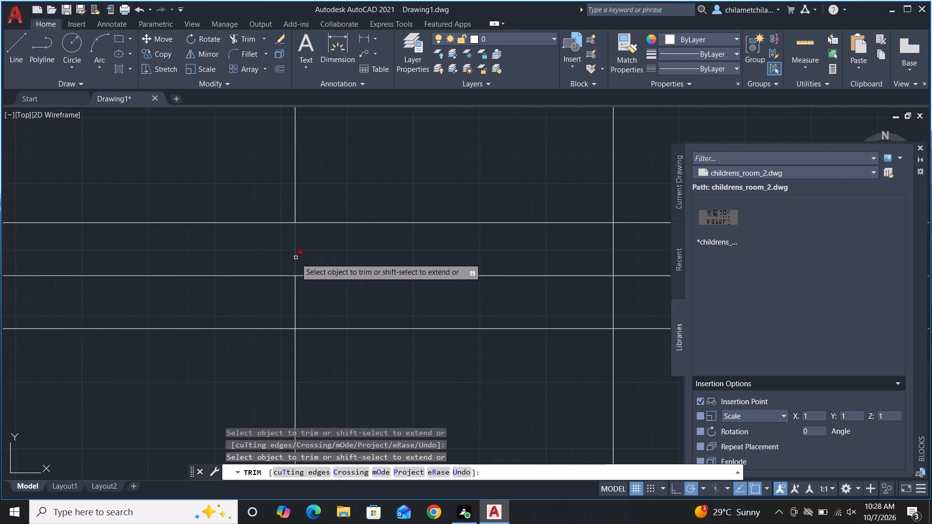
left_click(296, 259)
scroll(363, 177, "down", 2)
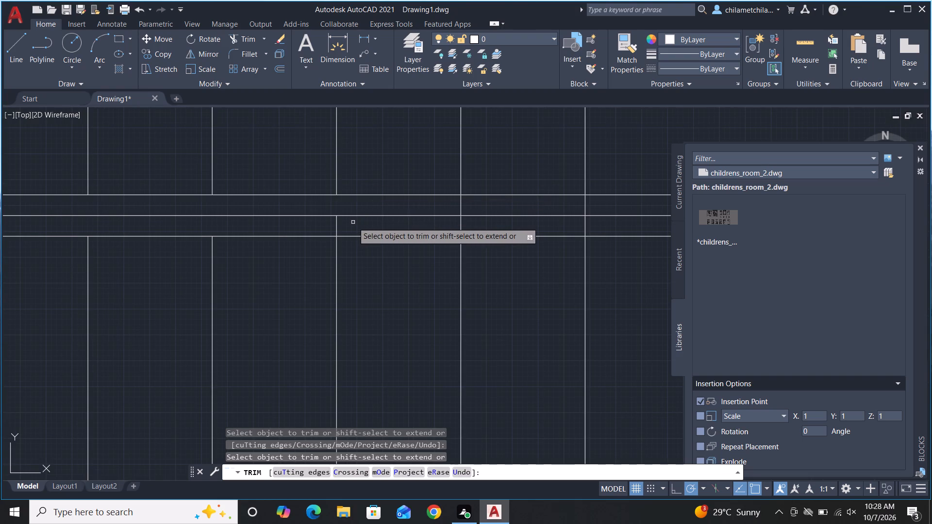
scroll(351, 224, "up", 4)
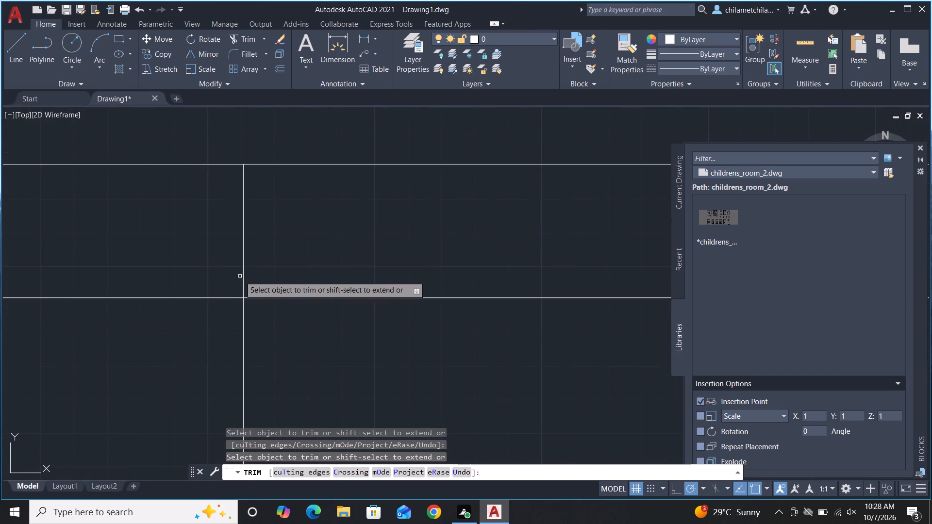
left_click(243, 277)
scroll(222, 254, "down", 3)
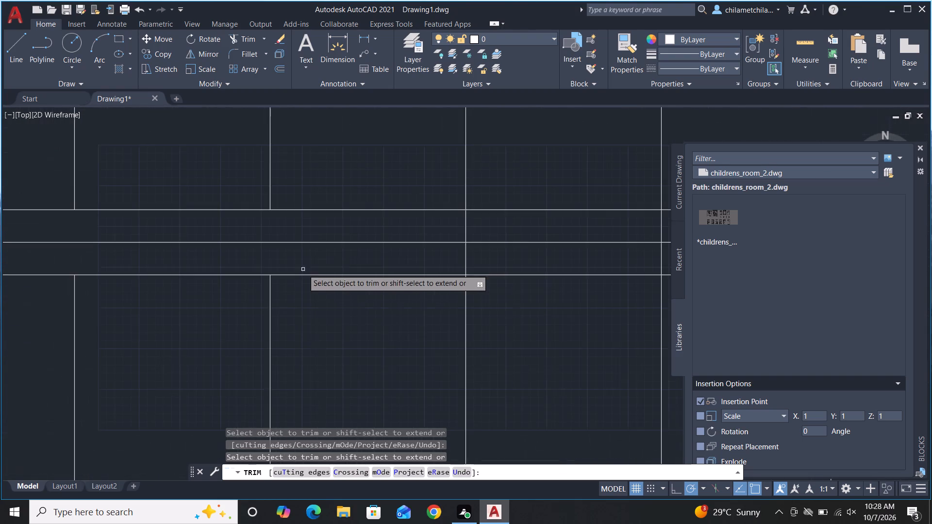
scroll(304, 256, "down", 2)
scroll(380, 248, "up", 4)
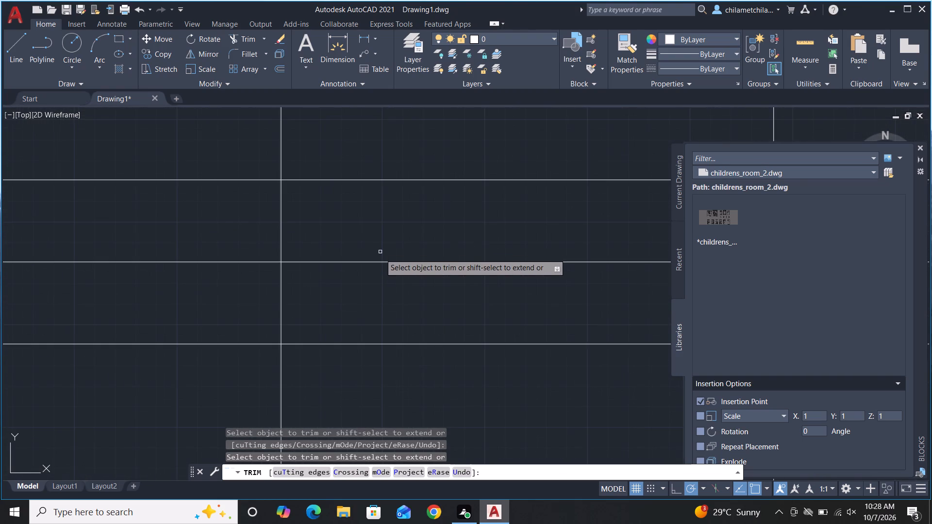
left_click(281, 233)
scroll(383, 143, "down", 1)
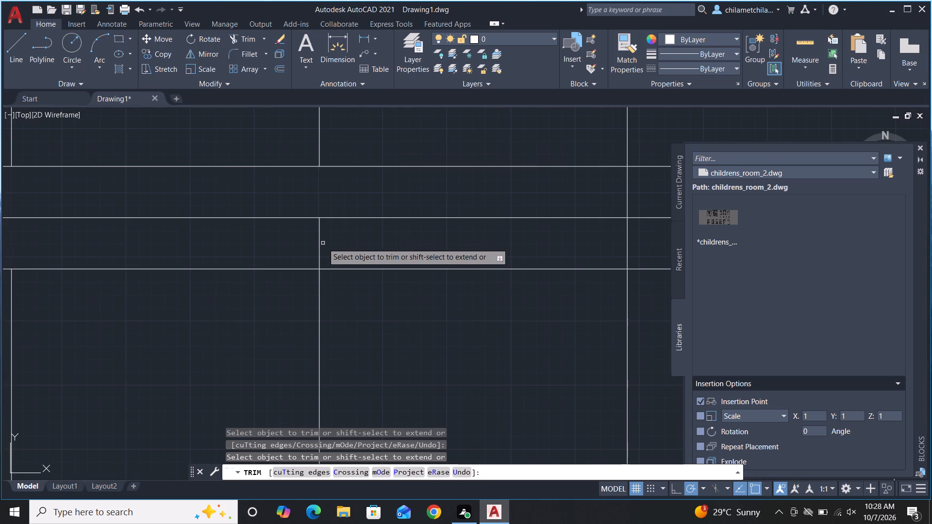
left_click(319, 253)
Trim the eighth vertical stair line from the left between the divider's upper and lower lines and finish trimming.
scroll(369, 225, "down", 2)
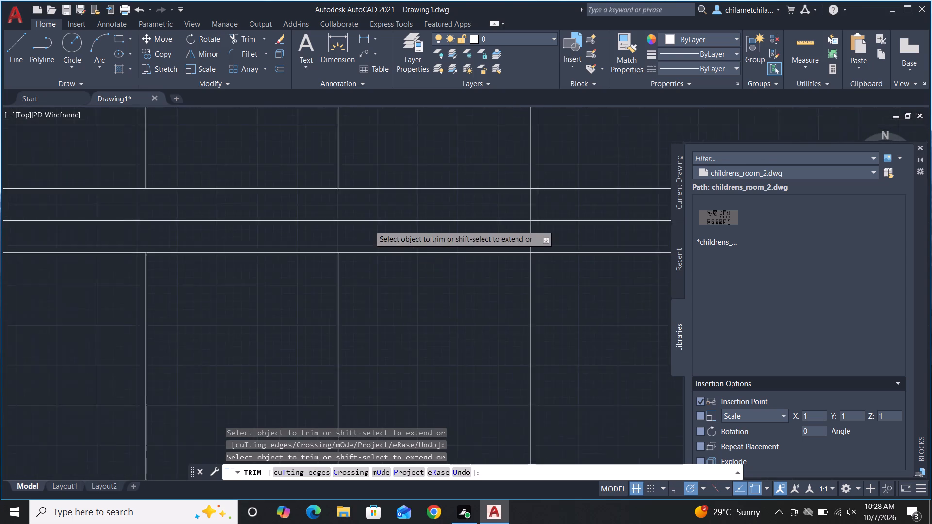
scroll(368, 223, "down", 2)
scroll(416, 219, "up", 5)
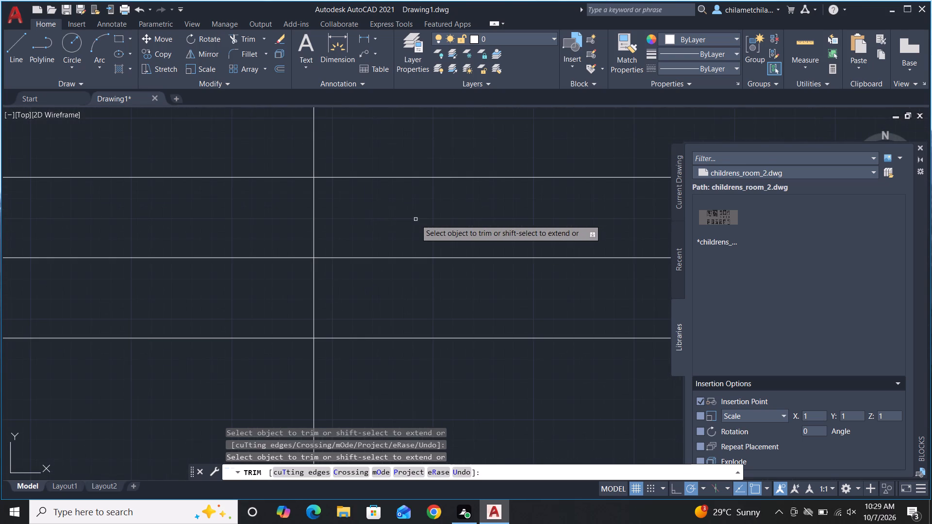
left_click(315, 219)
scroll(452, 142, "down", 2)
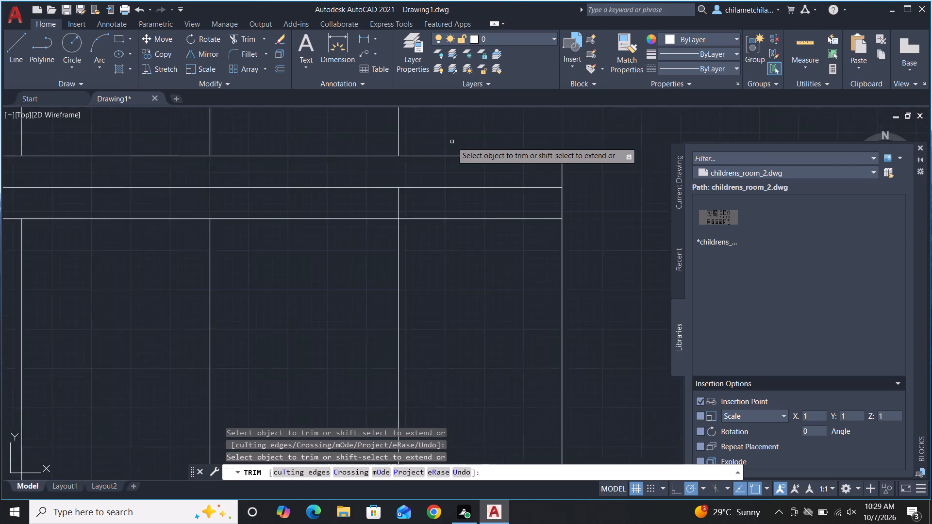
scroll(452, 142, "down", 1)
scroll(428, 199, "up", 4)
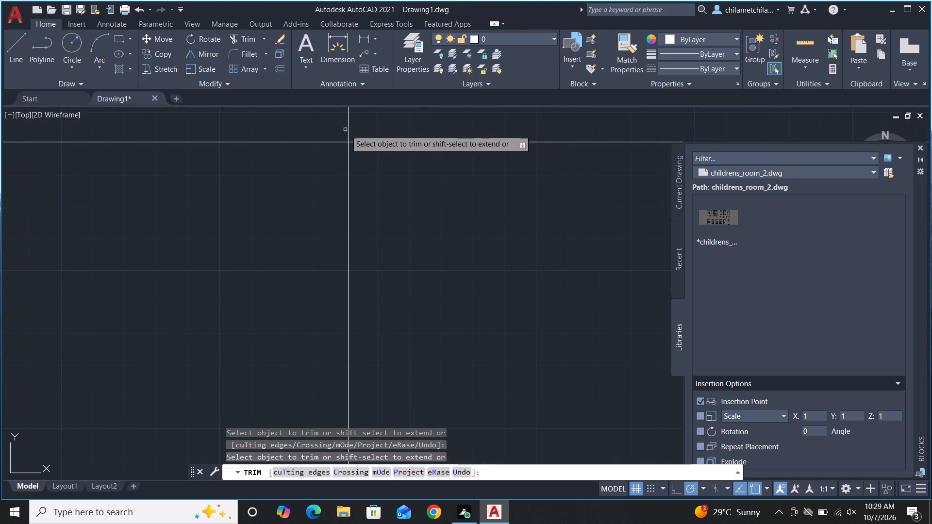
left_click(349, 132)
scroll(427, 240, "down", 7)
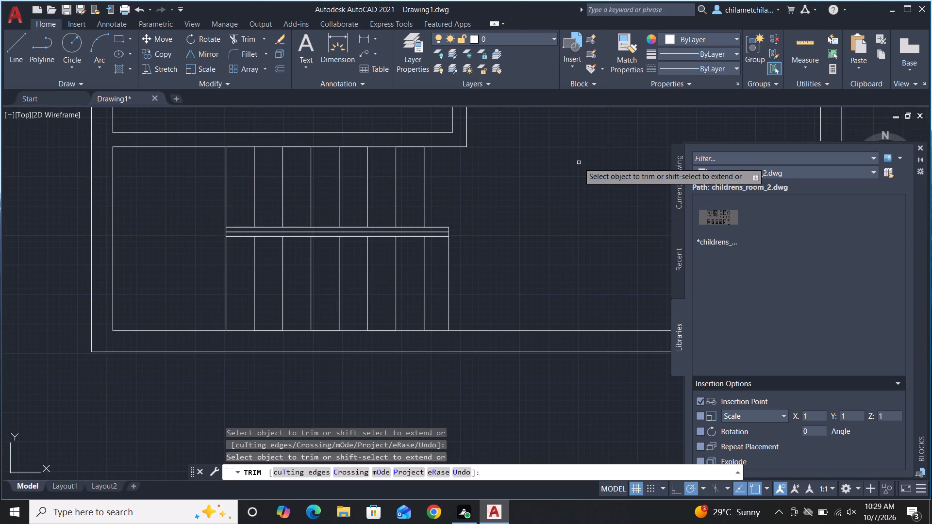
key("space")
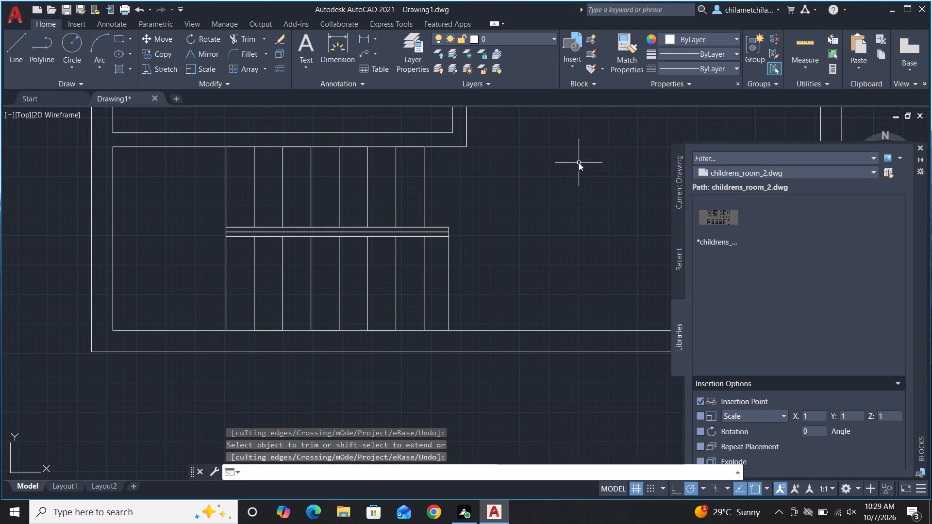
Examine the overall floor plan and the staircase in the lower-left room.
scroll(546, 204, "down", 3)
scroll(196, 210, "down", 2)
scroll(614, 360, "down", 1)
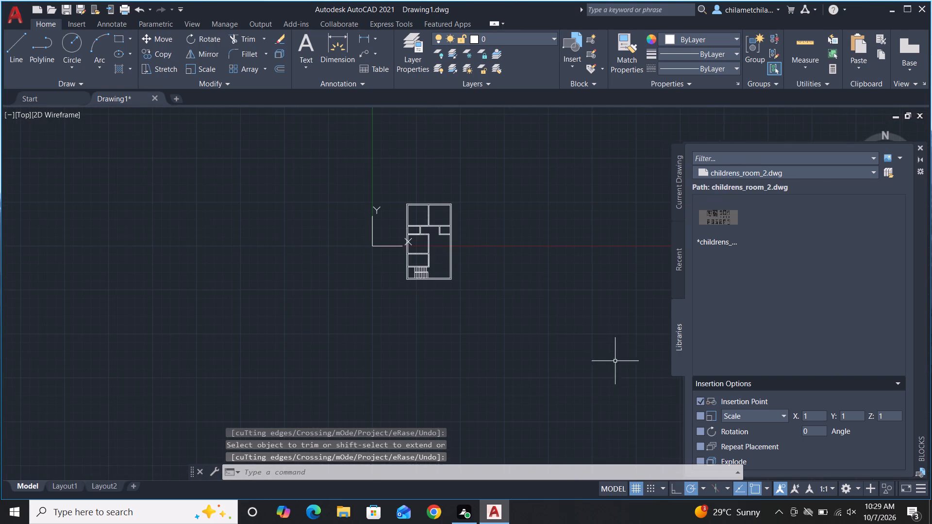
scroll(433, 239, "up", 4)
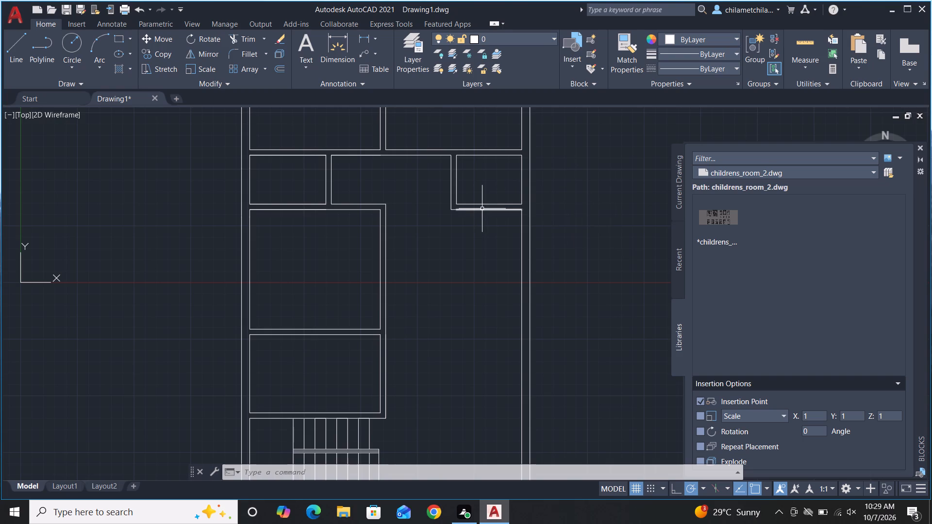
scroll(487, 198, "down", 1)
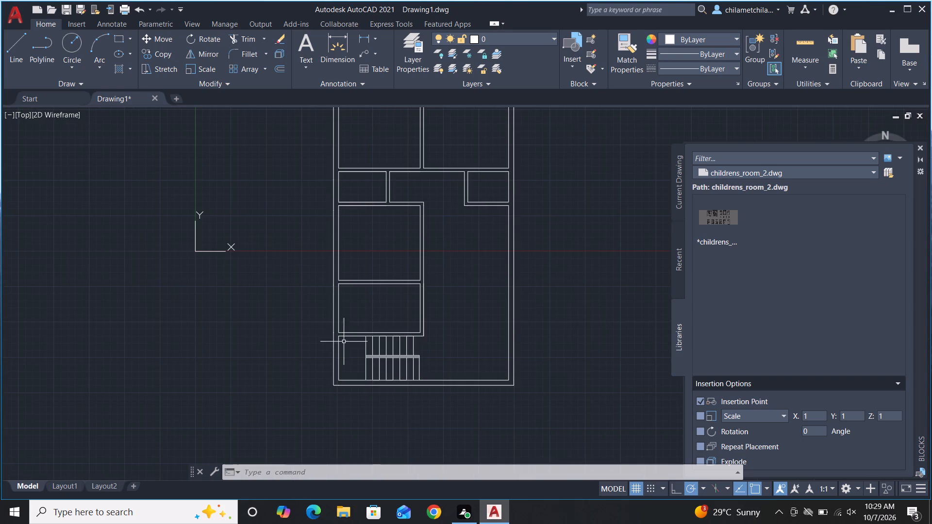
scroll(424, 241, "down", 1)
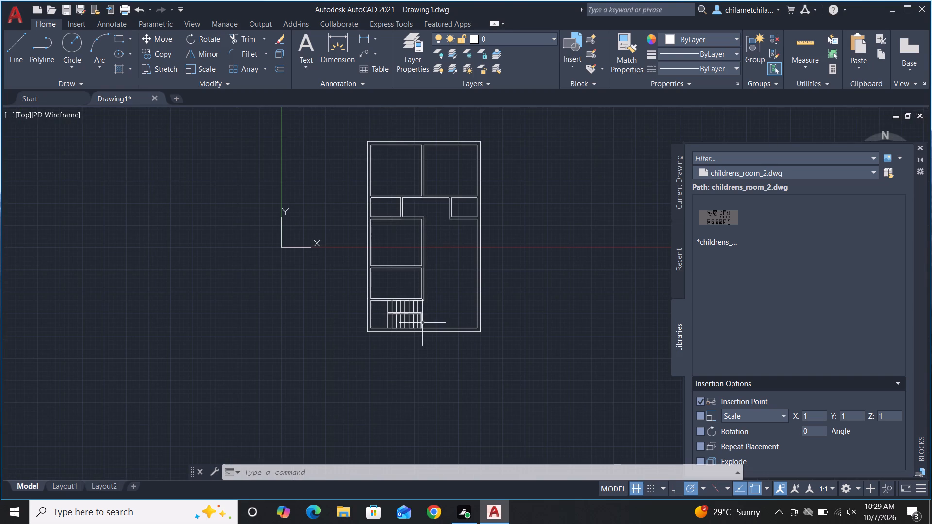
scroll(421, 309, "up", 4)
scroll(449, 245, "down", 1)
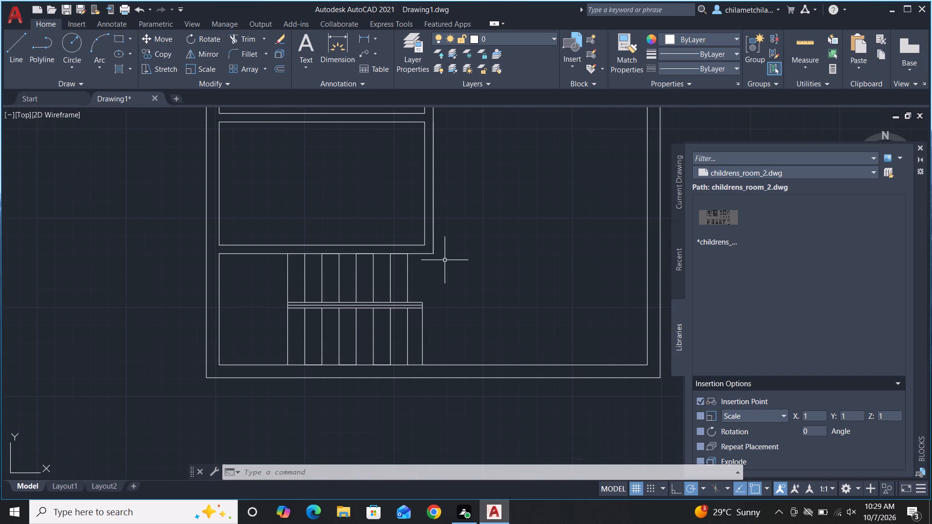
scroll(453, 230, "down", 1)
Draw the stair direction line from the lower flight's right edge about 9'-3" left, about 3'-6" up, and right to the upper flight's last line.
scroll(431, 308, "up", 3)
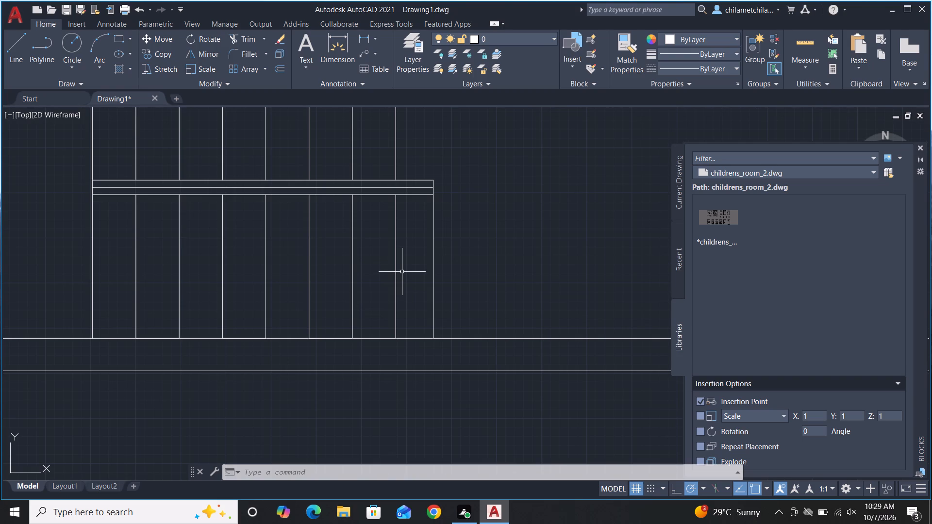
type("L")
key("space")
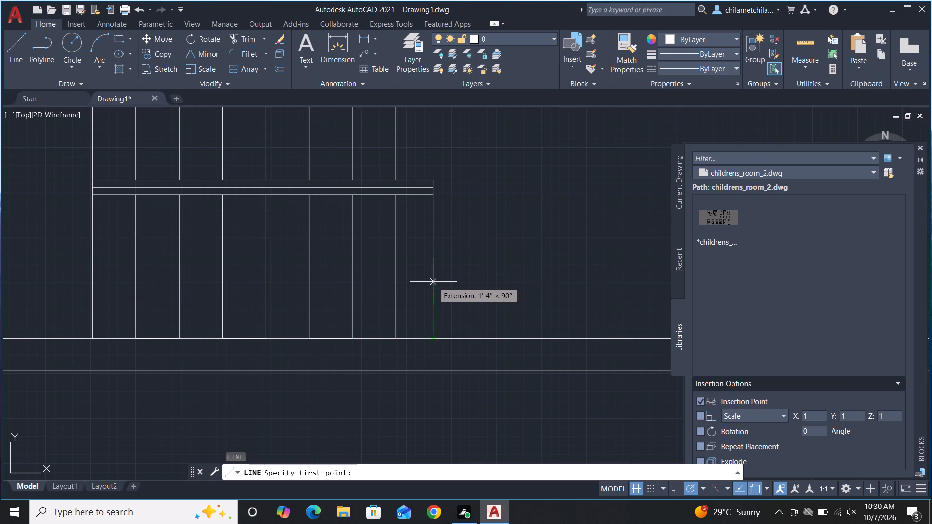
left_click(434, 264)
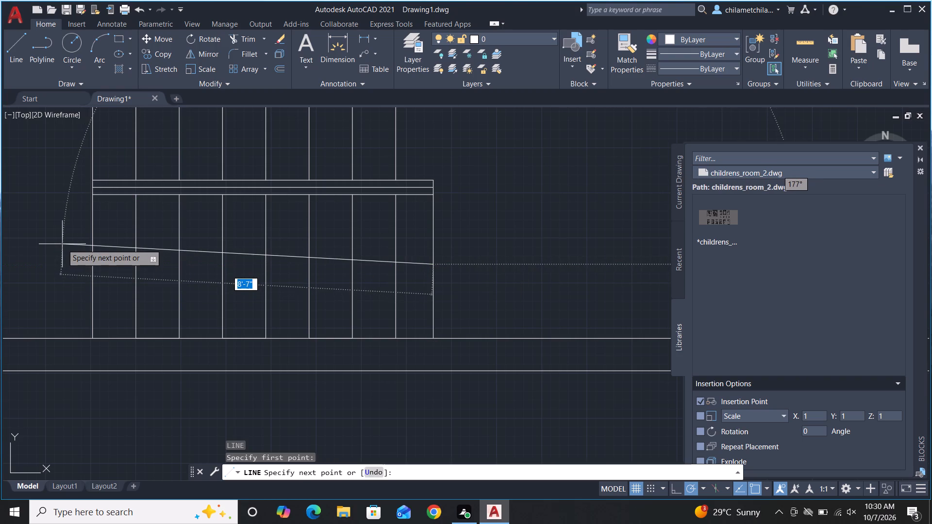
scroll(66, 244, "down", 2)
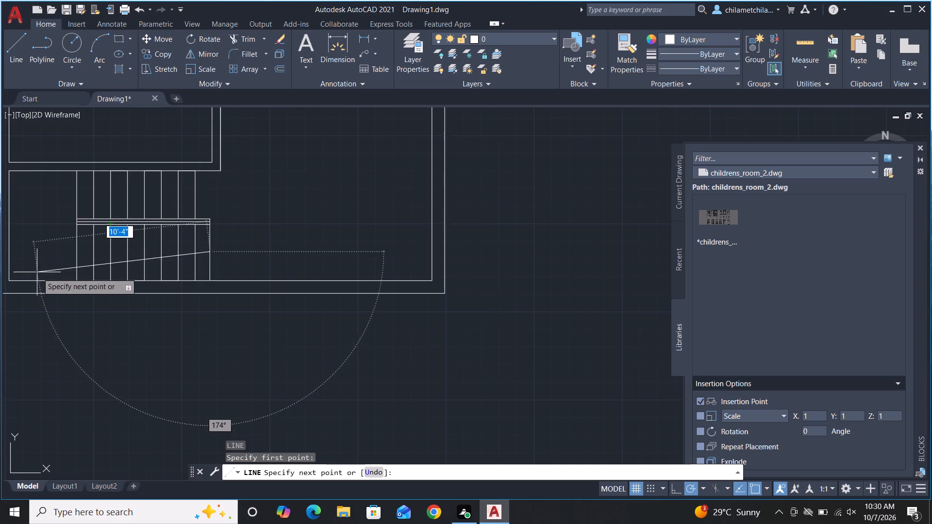
left_click(51, 252)
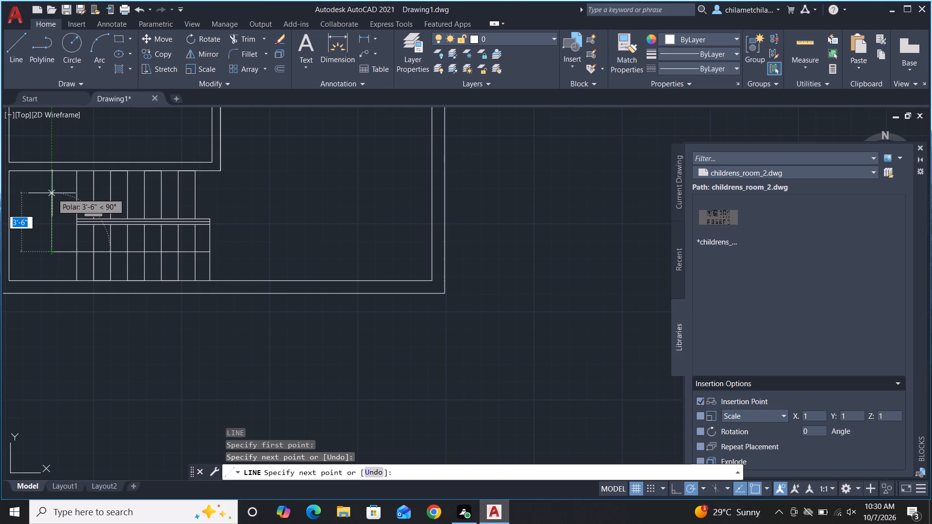
left_click(52, 193)
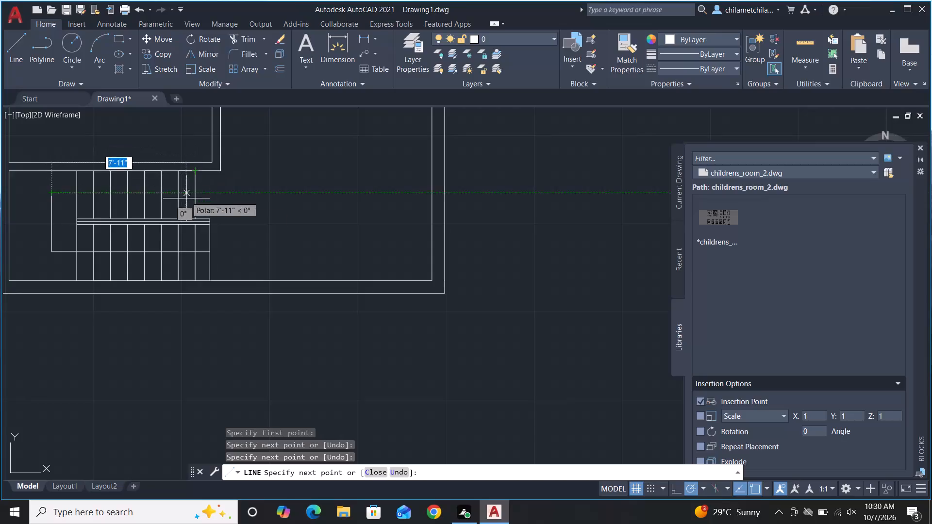
left_click(196, 193)
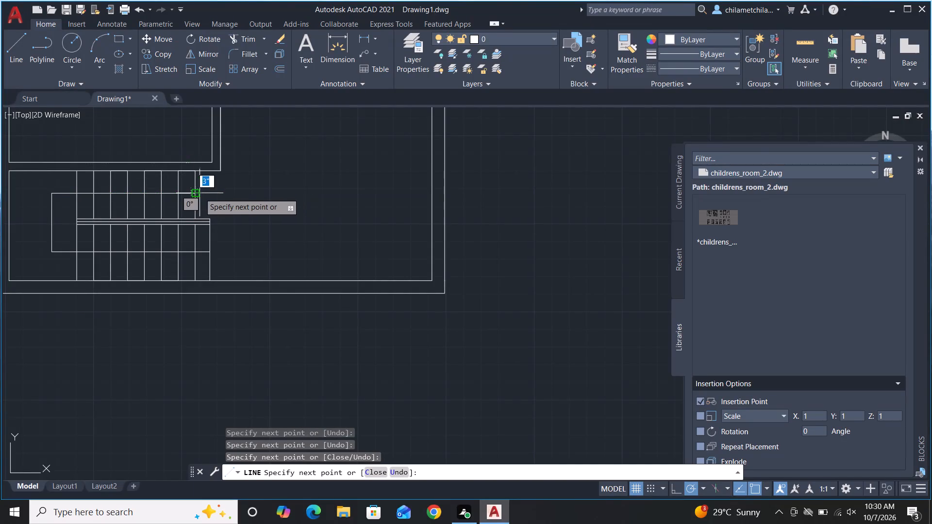
key("Escape")
Draw a closed triangular arrowhead with slanted sides of about 3" at the right end of the upper stair direction line.
scroll(321, 202, "down", 1)
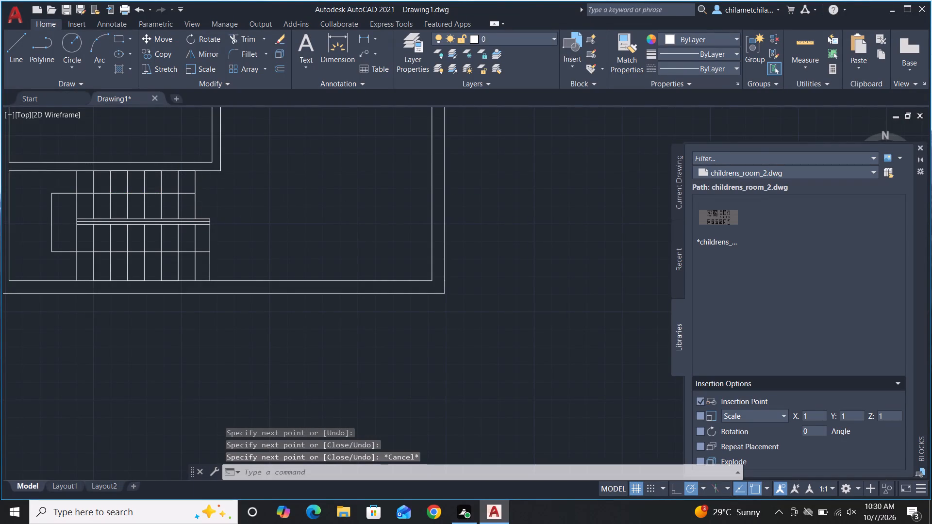
scroll(321, 203, "down", 1)
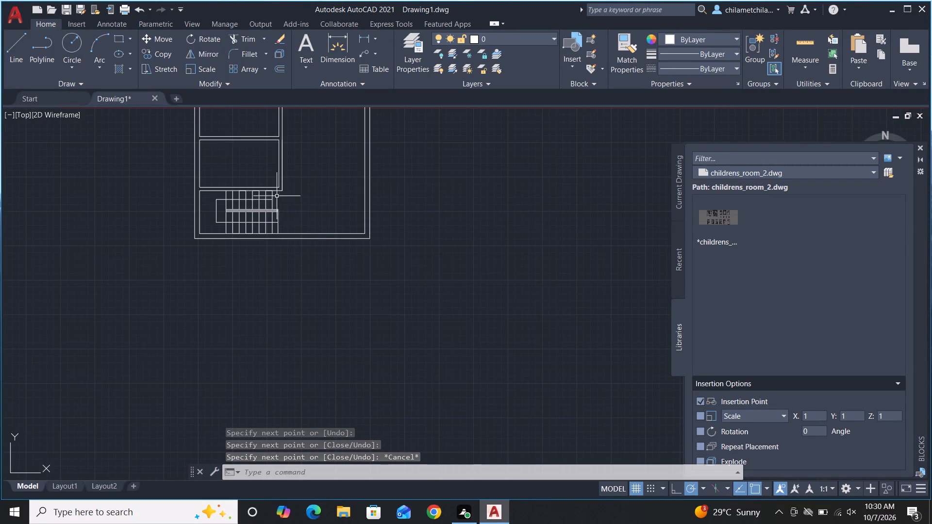
scroll(274, 193, "up", 4)
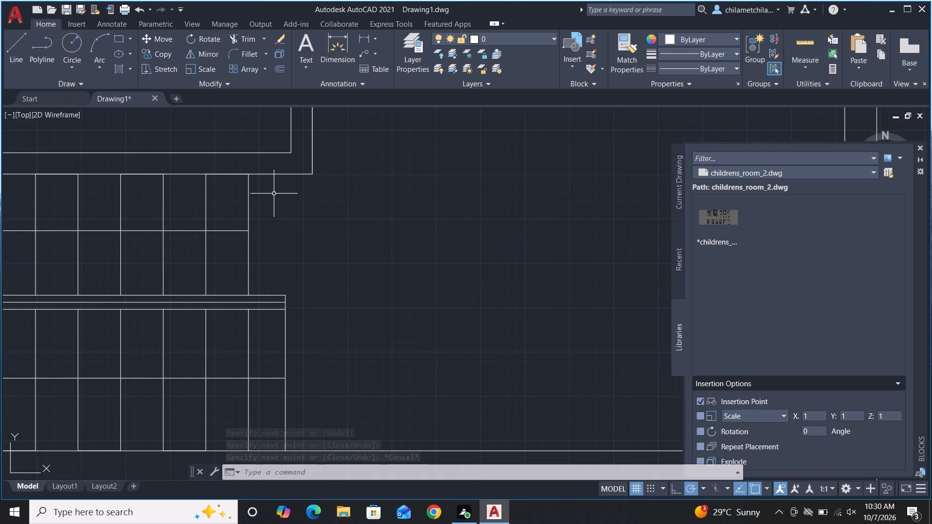
key("space")
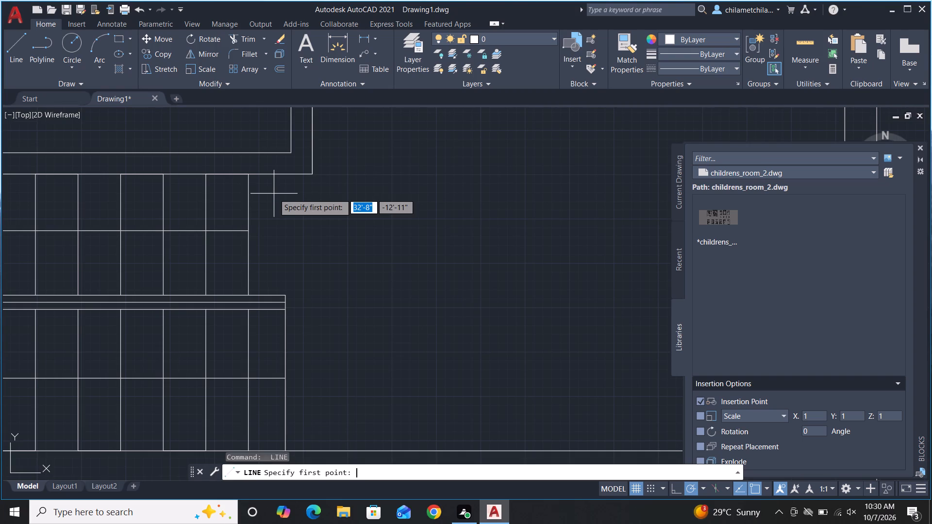
left_click(249, 231)
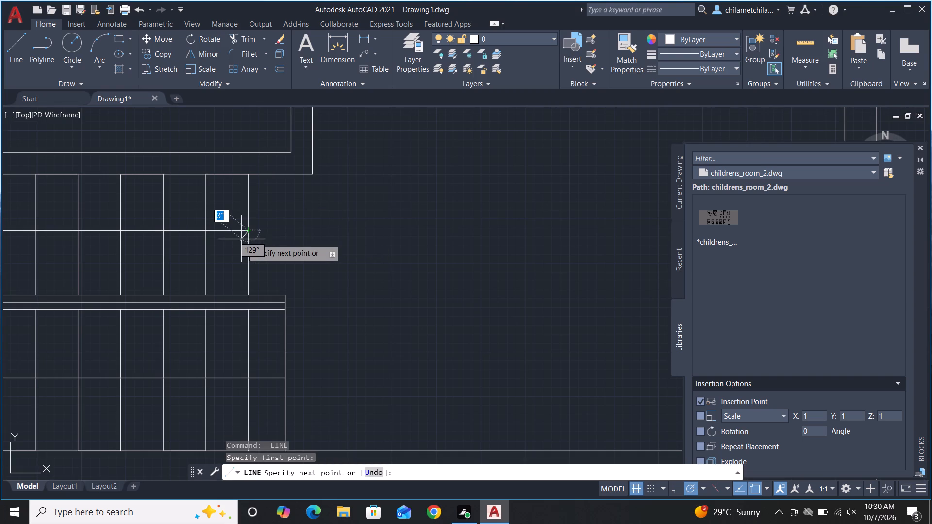
left_click(240, 240)
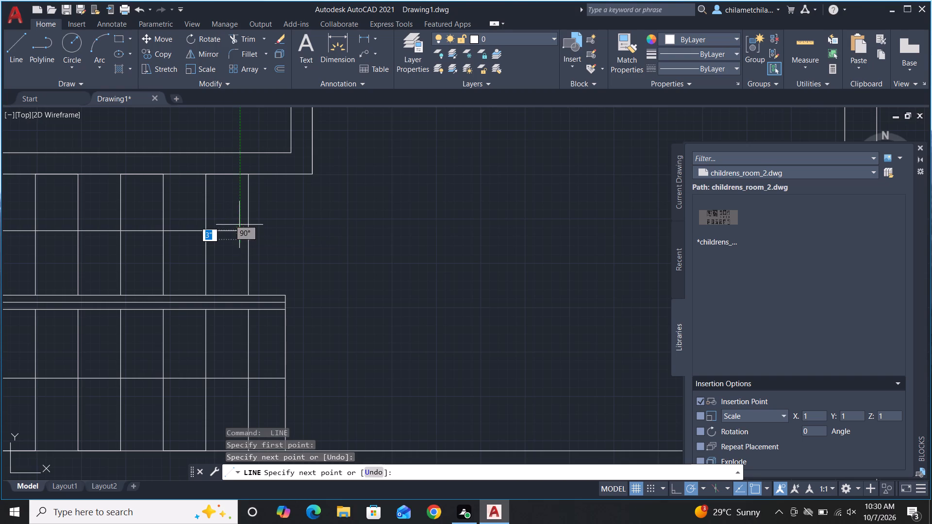
left_click(239, 224)
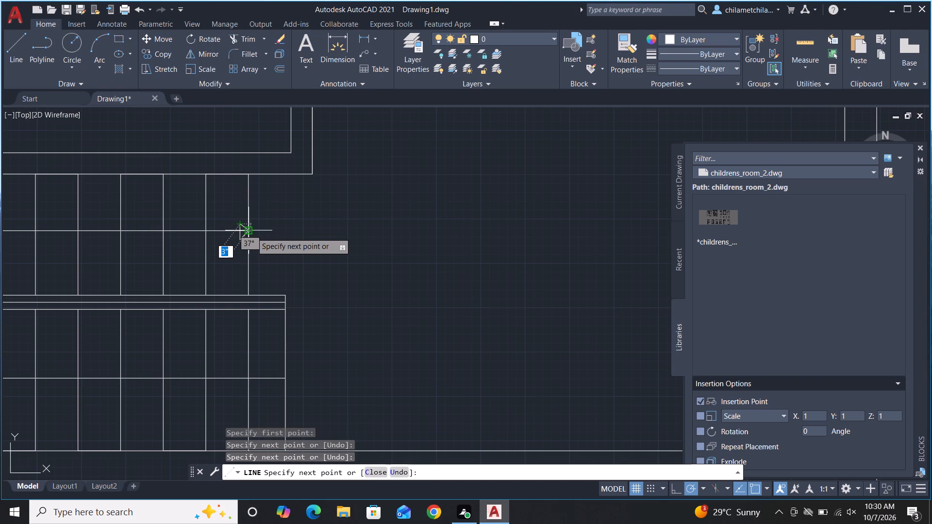
left_click(251, 232)
key("Escape")
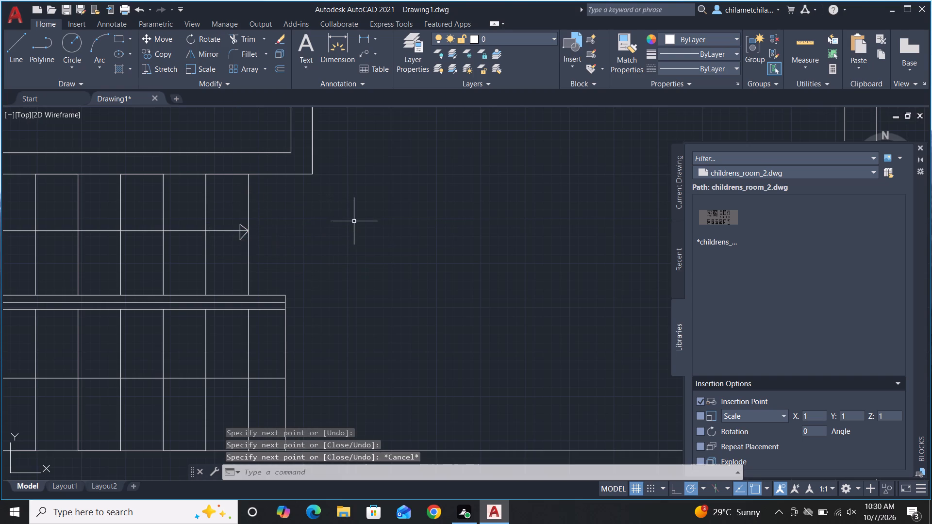
Draw a closed triangular arrowhead with slanted sides of about 3" at the right end of the lower stair direction line.
scroll(357, 202, "down", 3)
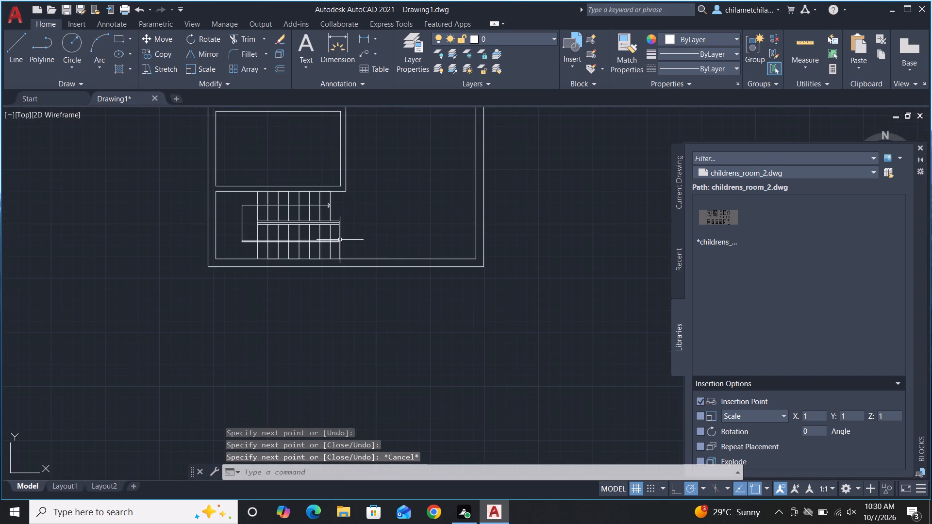
scroll(338, 236, "up", 4)
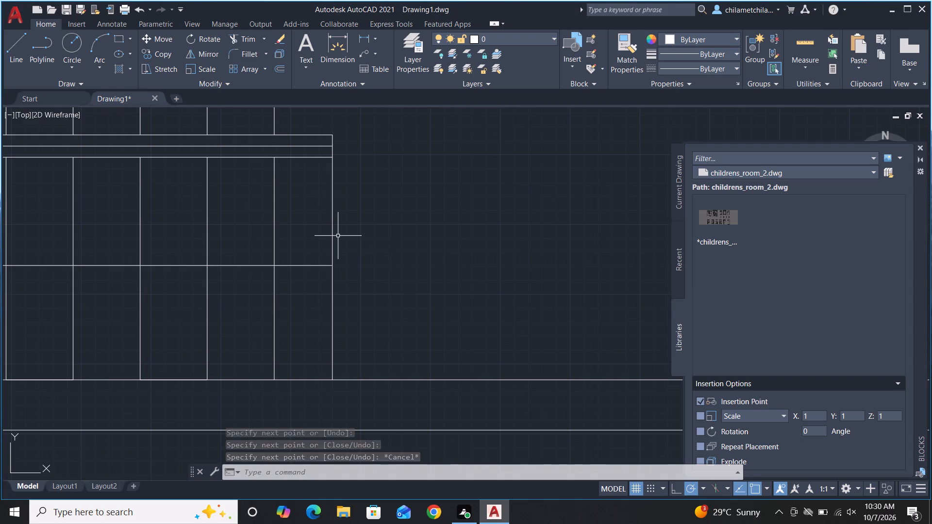
type("L")
key("space")
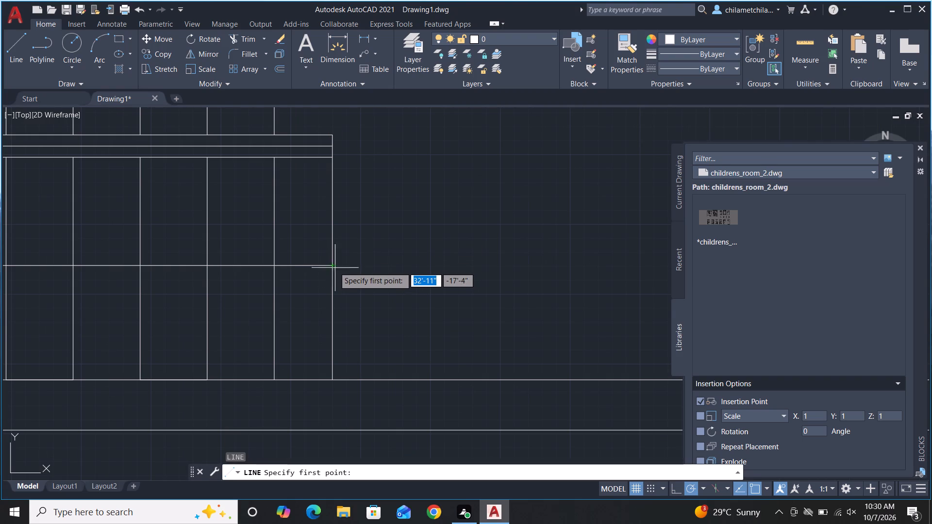
left_click(333, 266)
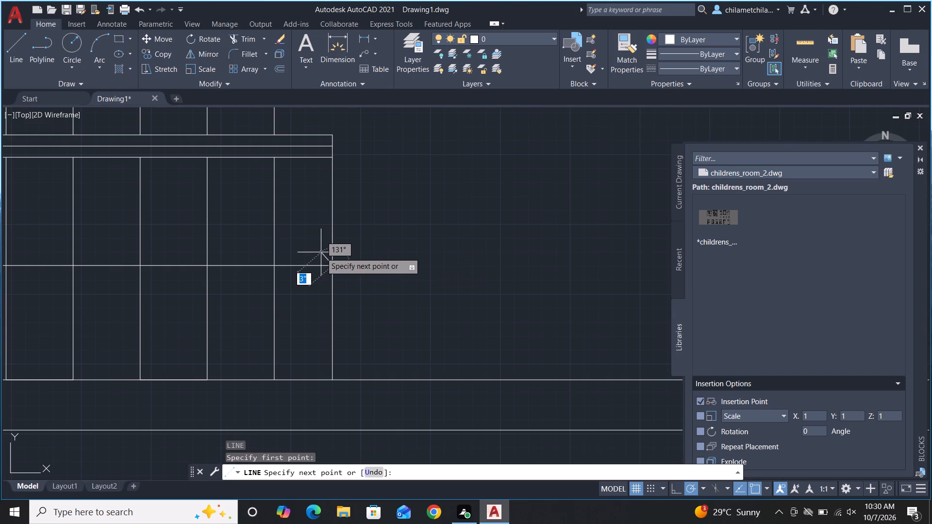
left_click(321, 252)
left_click(323, 278)
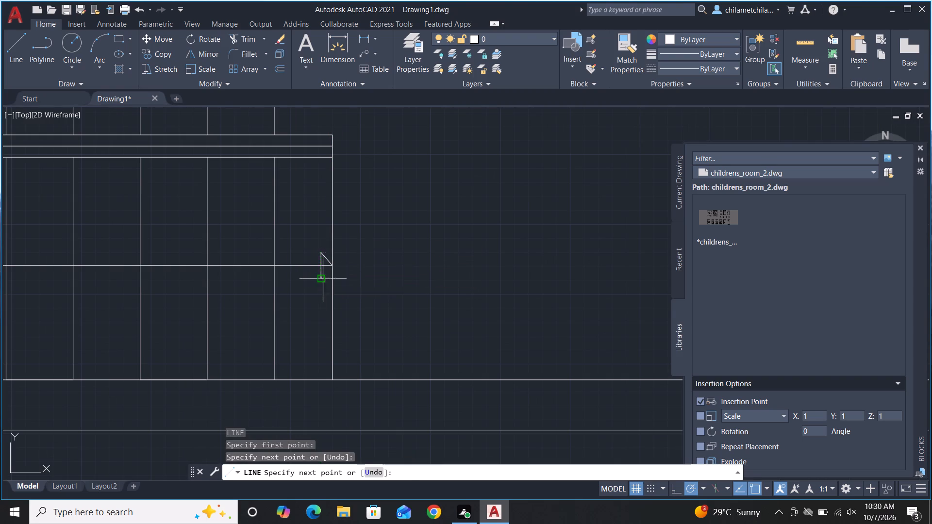
left_click(336, 264)
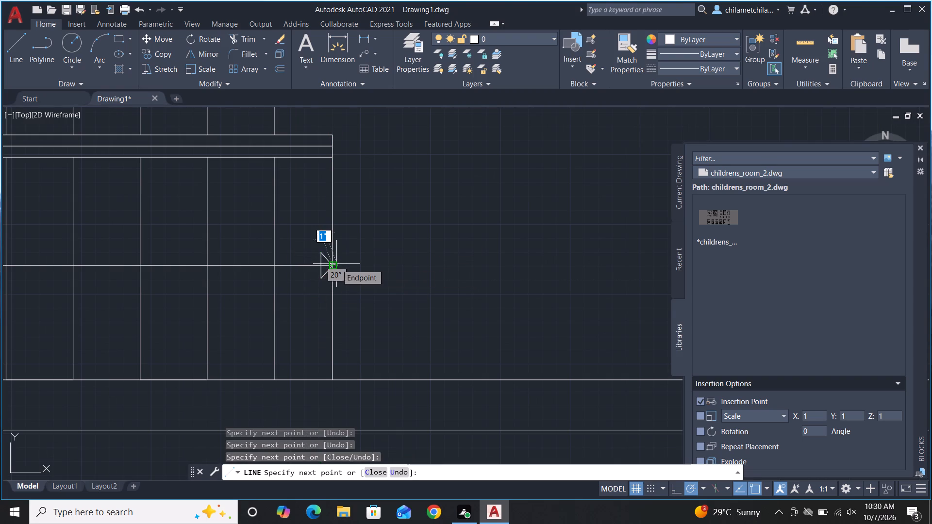
key("Escape")
Trim both halves of the lower arrowhead's vertical back edge, leaving an open arrowhead.
scroll(386, 278, "down", 2)
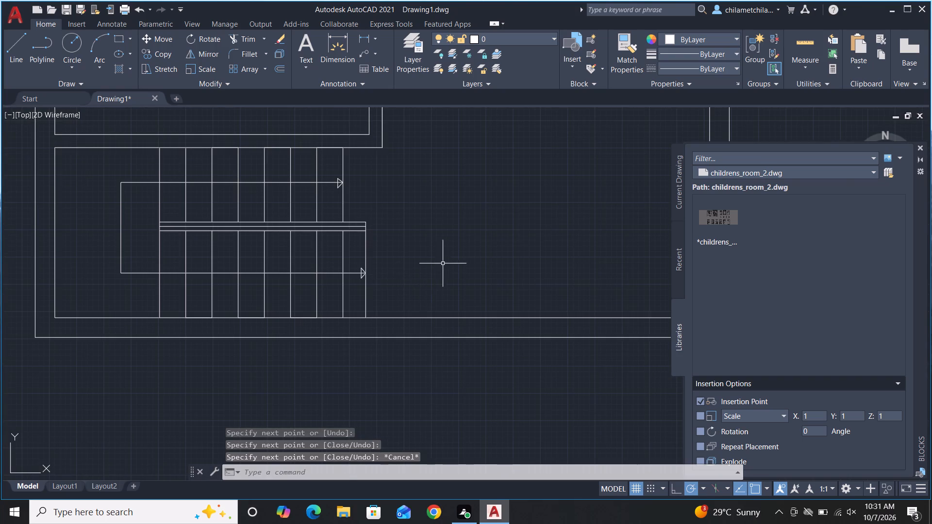
scroll(444, 244, "down", 2)
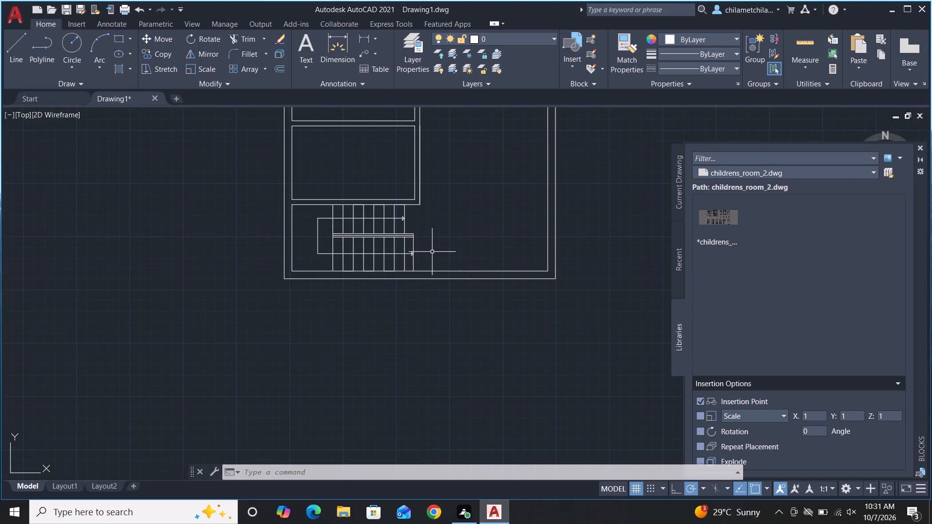
scroll(416, 256, "up", 4)
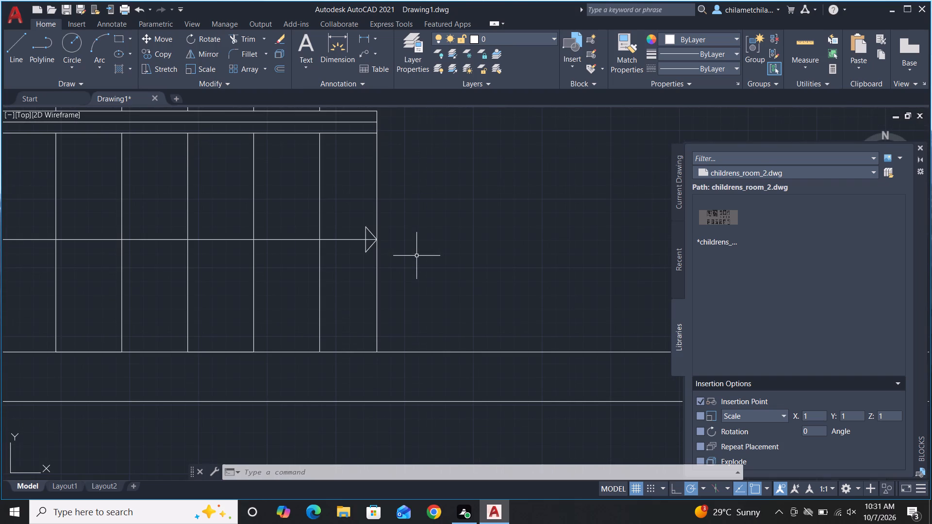
key("t")
type("R")
key("space")
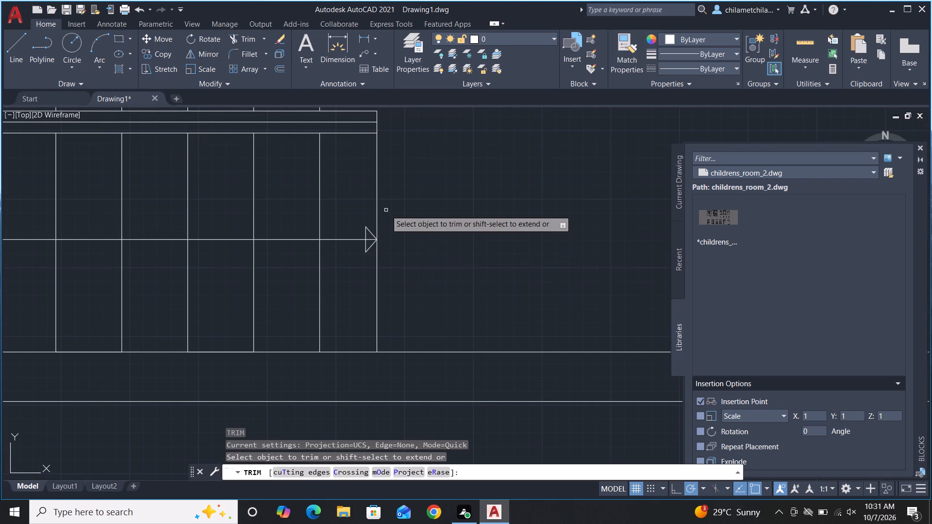
scroll(386, 210, "up", 3)
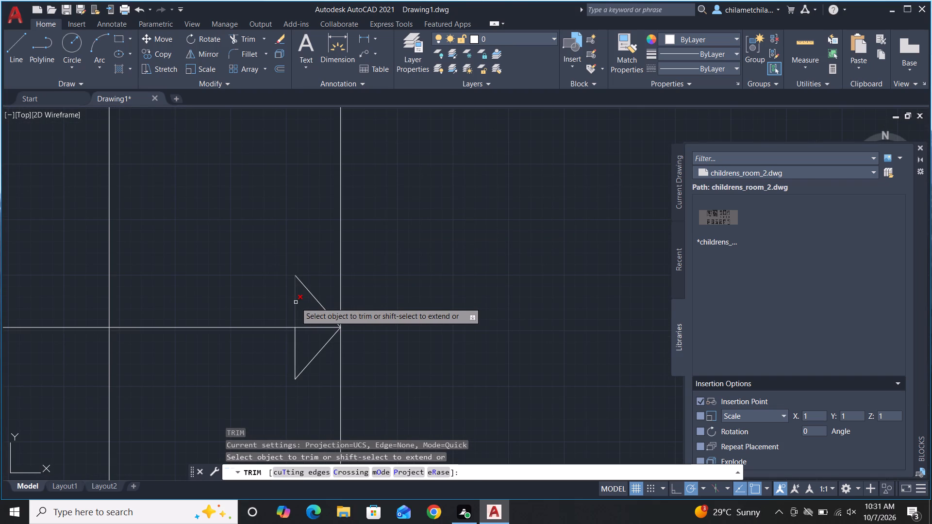
left_click(296, 302)
left_click(296, 351)
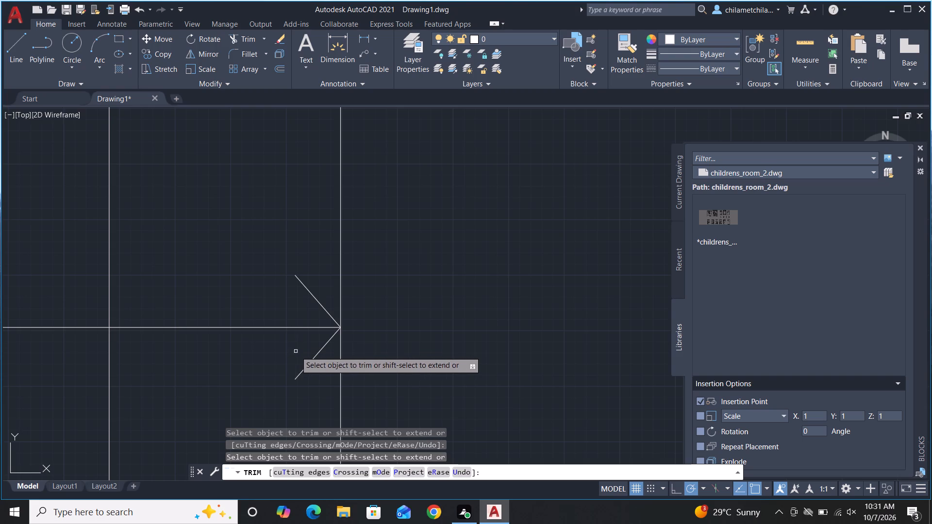
scroll(458, 266, "down", 7)
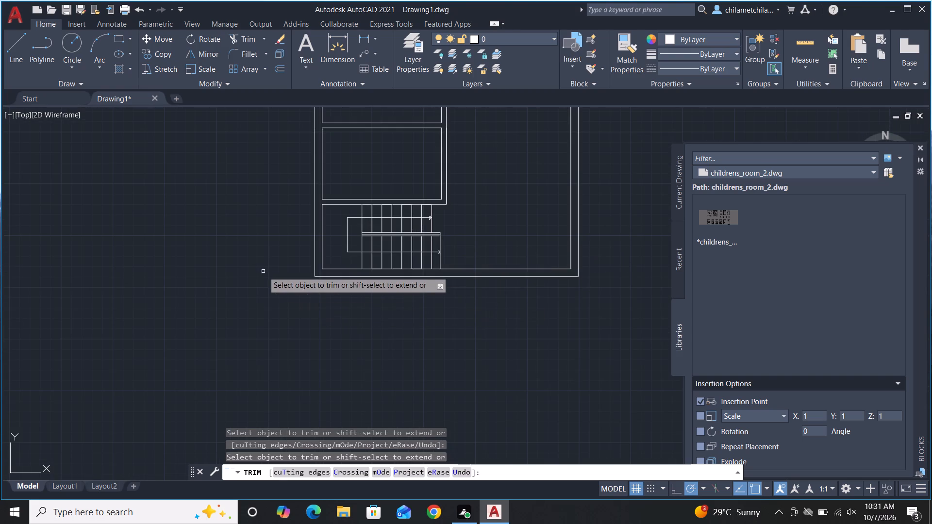
scroll(236, 247, "up", 2)
scroll(166, 235, "down", 2)
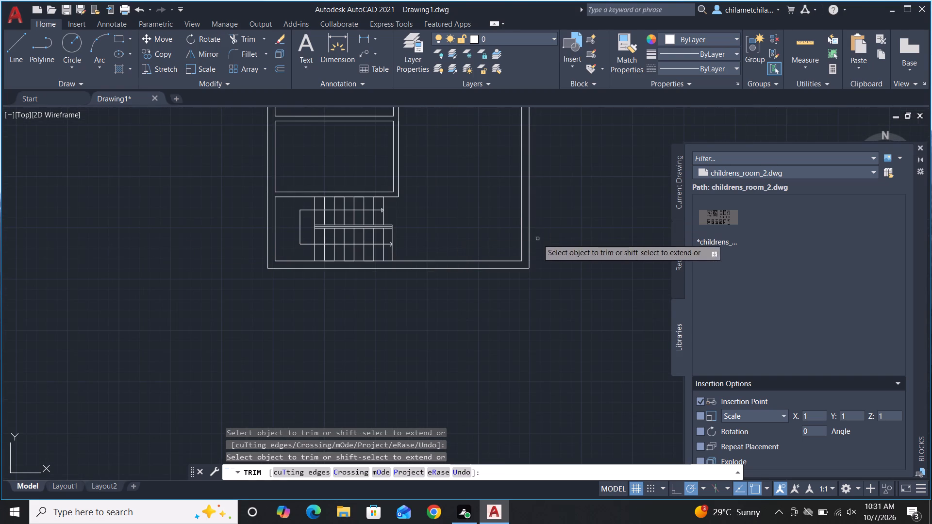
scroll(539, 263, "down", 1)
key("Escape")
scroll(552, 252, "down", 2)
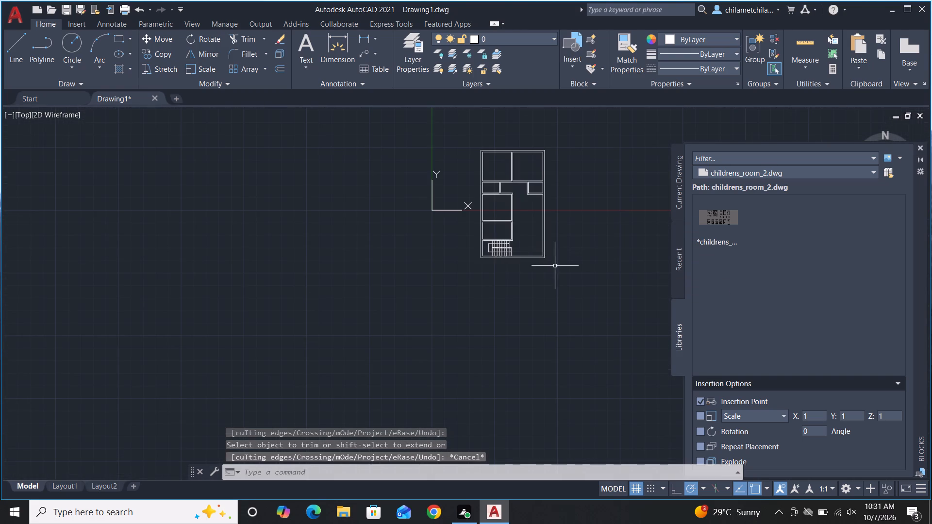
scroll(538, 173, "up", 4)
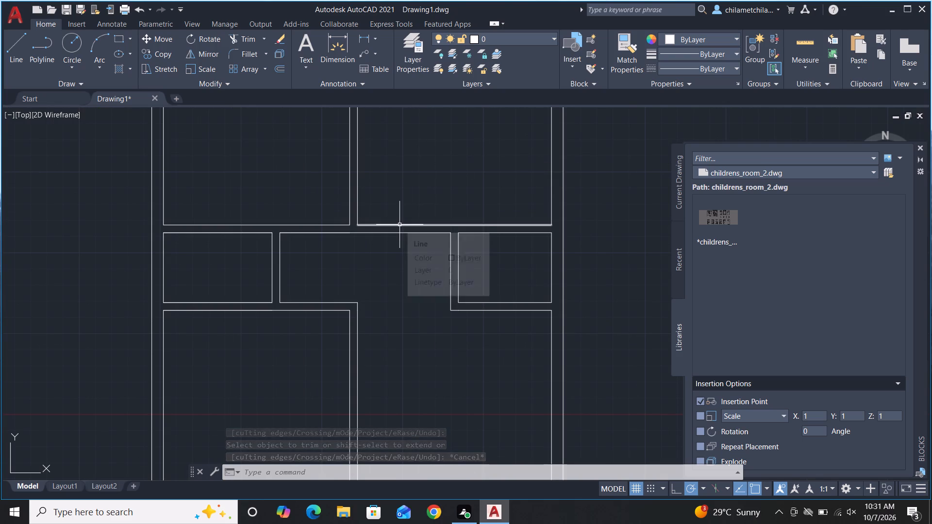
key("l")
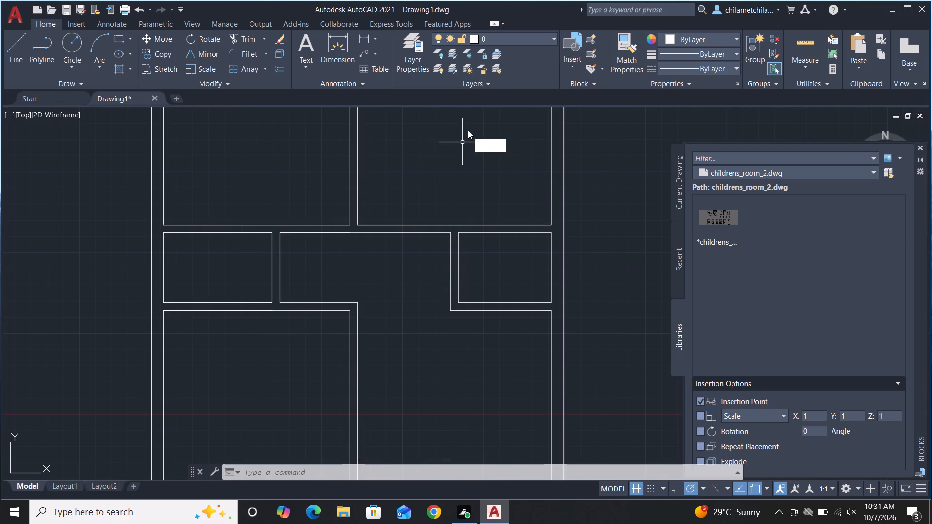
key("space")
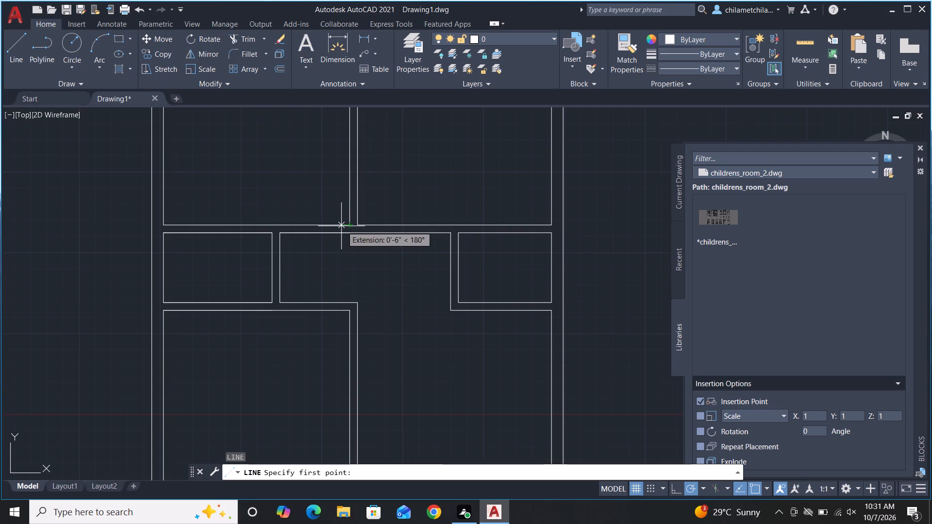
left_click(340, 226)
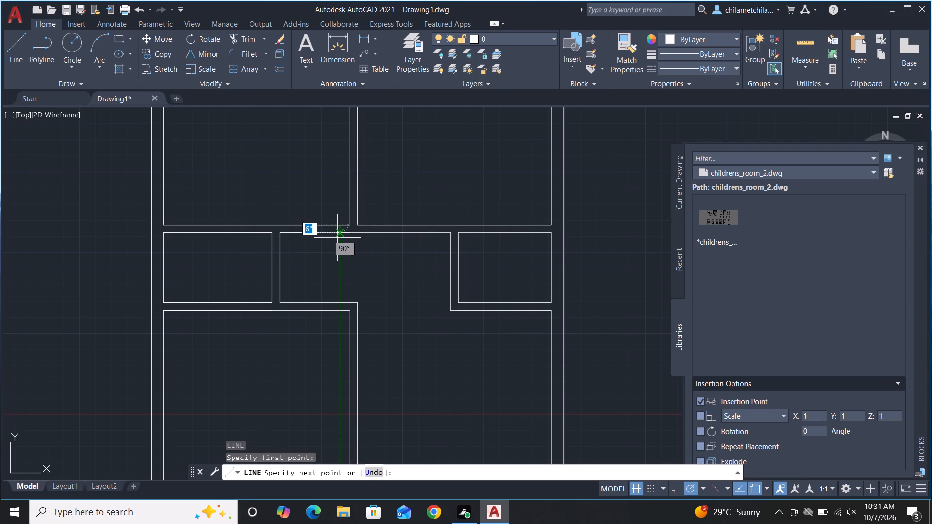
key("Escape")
Draw two 6" vertical lines across the partition below the upper rooms, one just either side of the wall dividing those rooms.
scroll(365, 215, "up", 3)
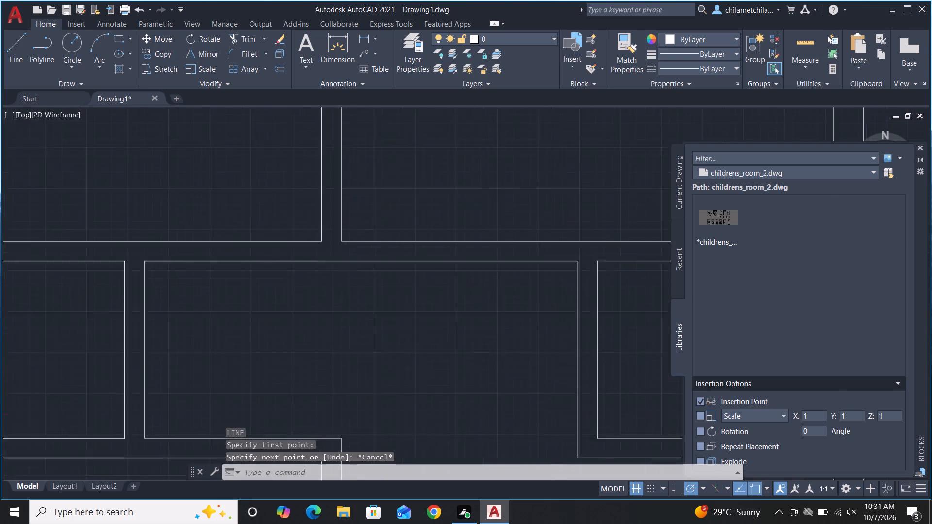
scroll(365, 215, "up", 1)
scroll(377, 196, "down", 1)
type("L")
key("space")
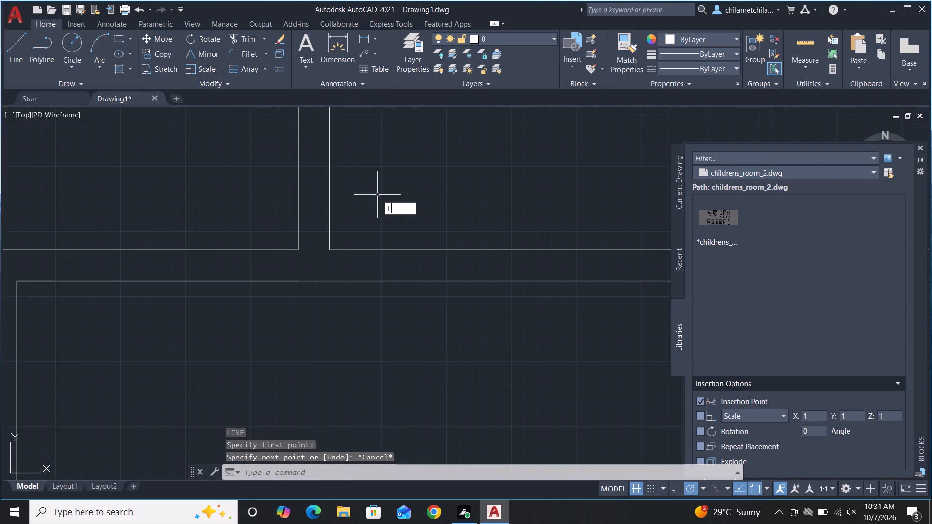
left_click(287, 251)
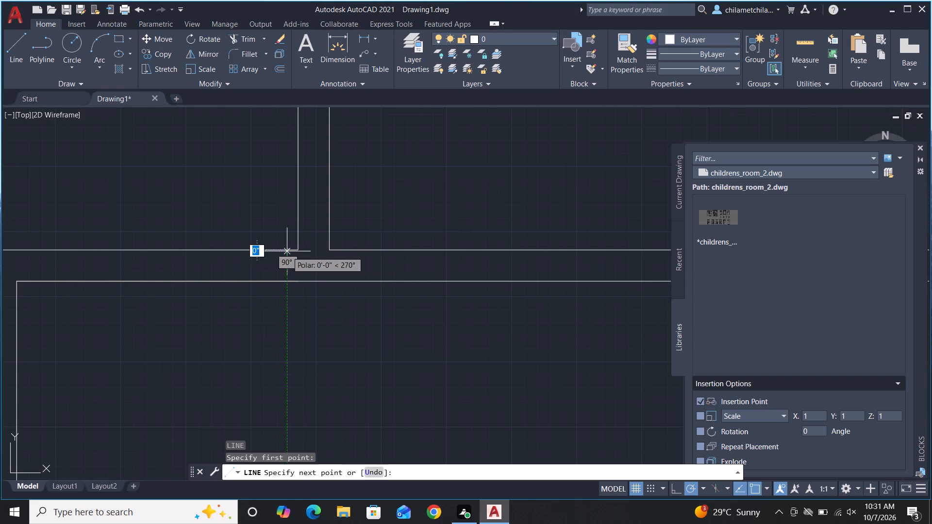
left_click(287, 284)
key("Escape")
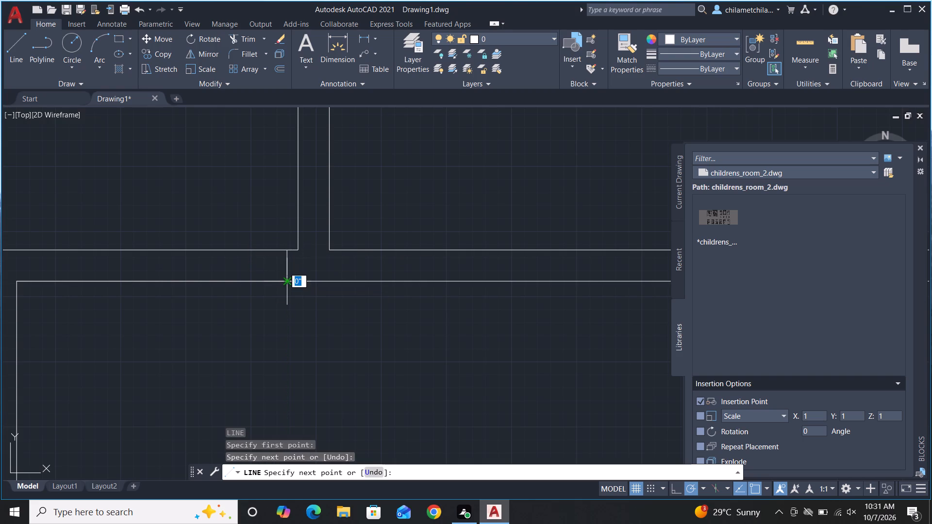
key("space")
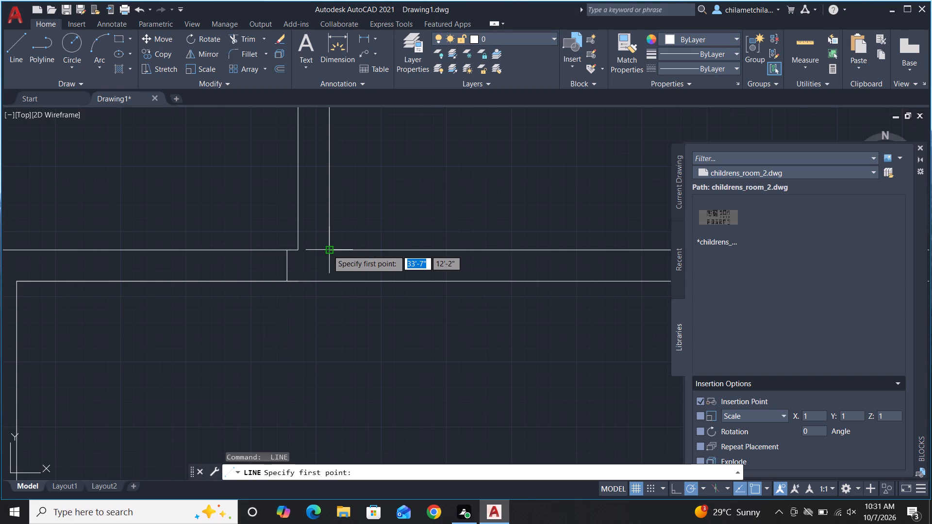
left_click(342, 250)
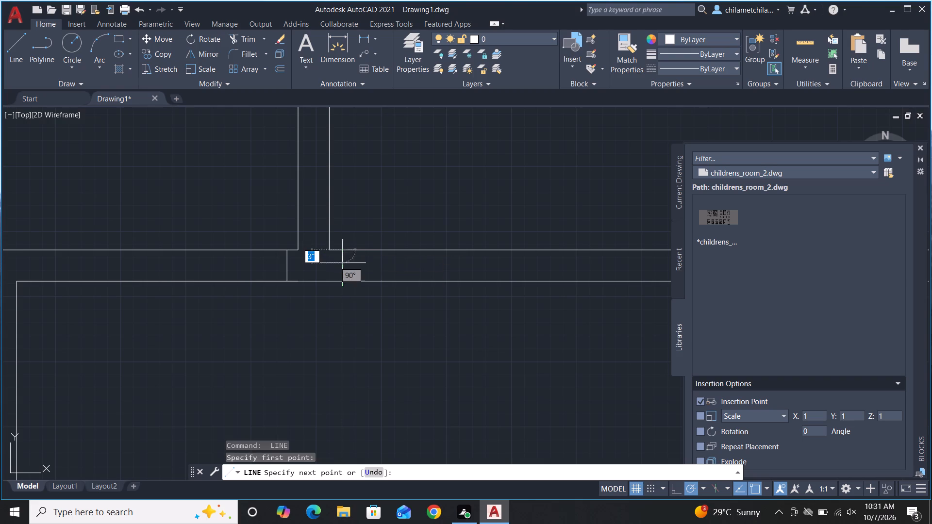
left_click(341, 282)
key("space")
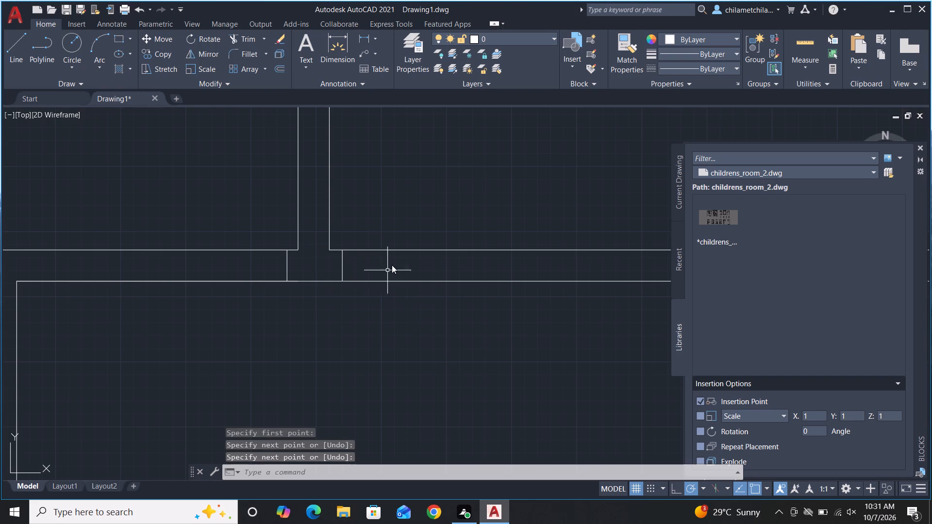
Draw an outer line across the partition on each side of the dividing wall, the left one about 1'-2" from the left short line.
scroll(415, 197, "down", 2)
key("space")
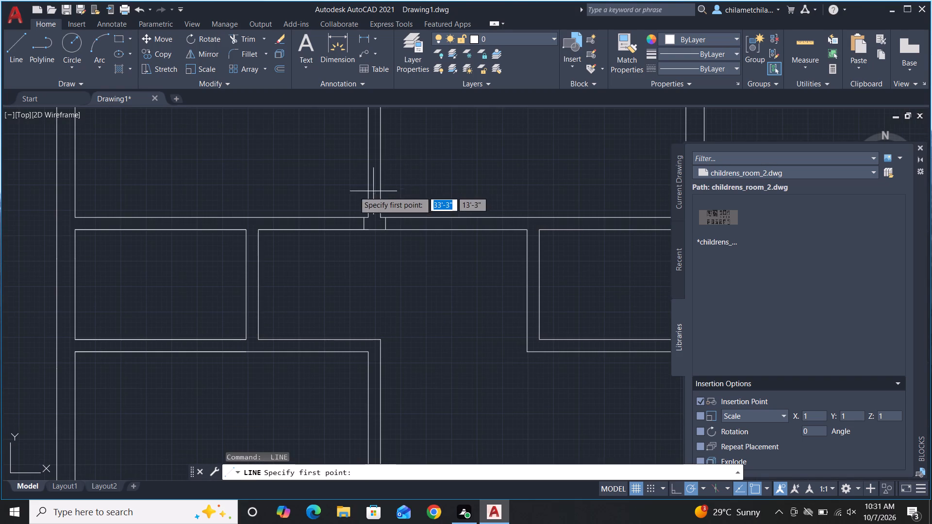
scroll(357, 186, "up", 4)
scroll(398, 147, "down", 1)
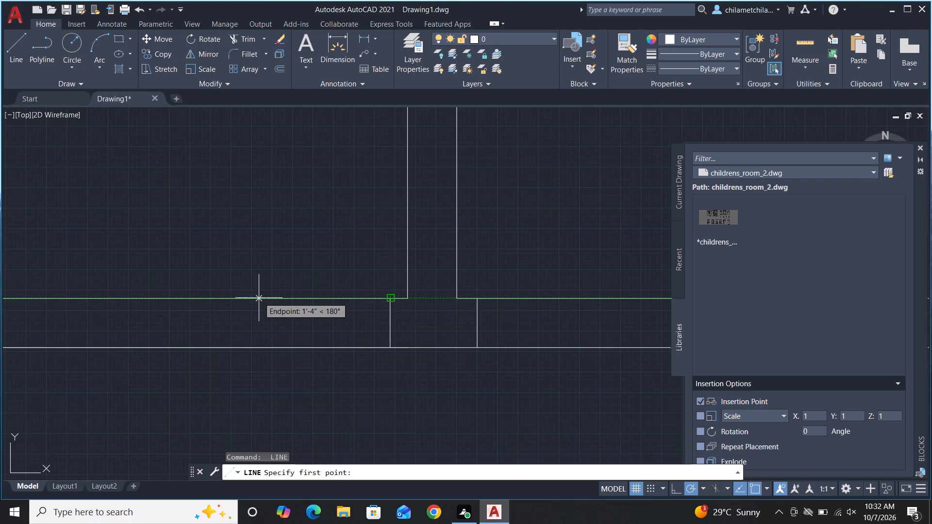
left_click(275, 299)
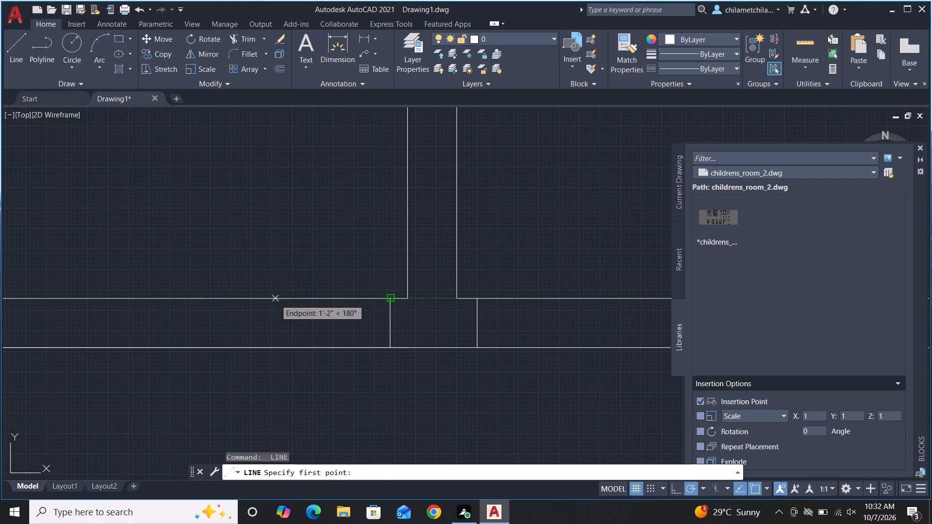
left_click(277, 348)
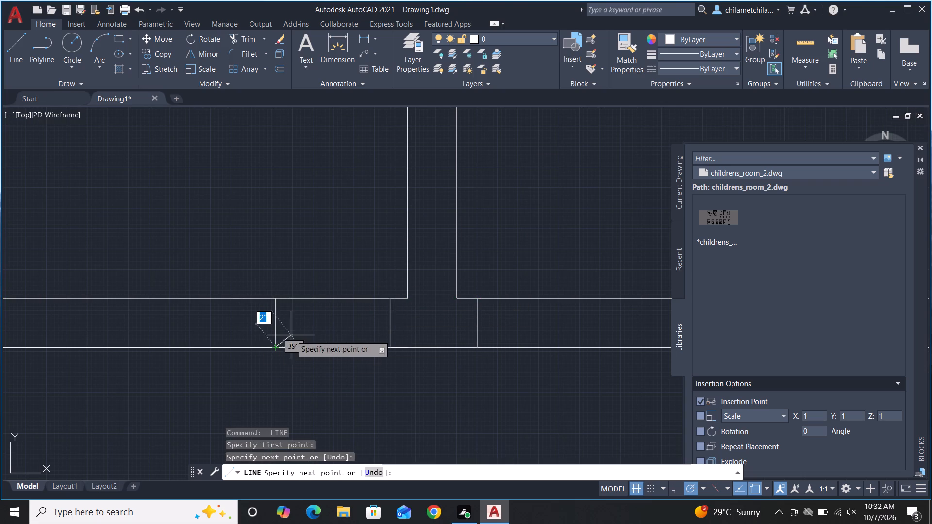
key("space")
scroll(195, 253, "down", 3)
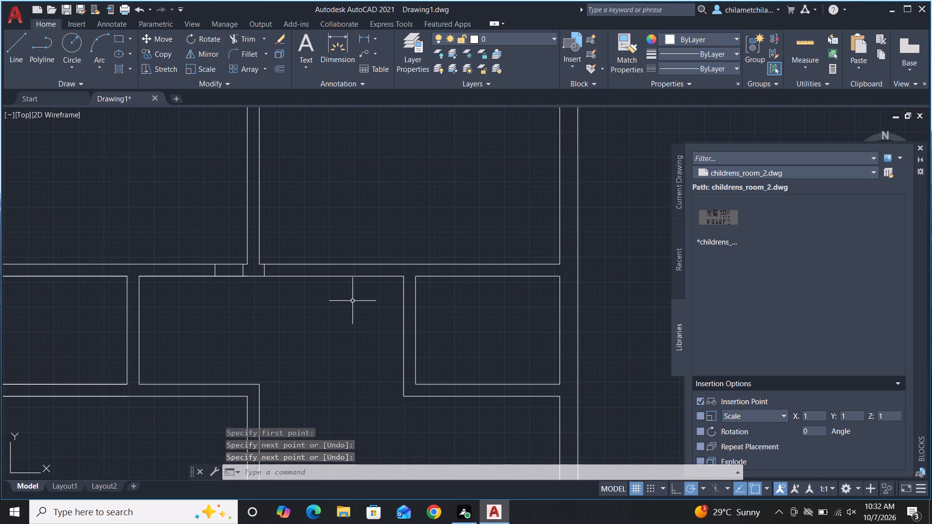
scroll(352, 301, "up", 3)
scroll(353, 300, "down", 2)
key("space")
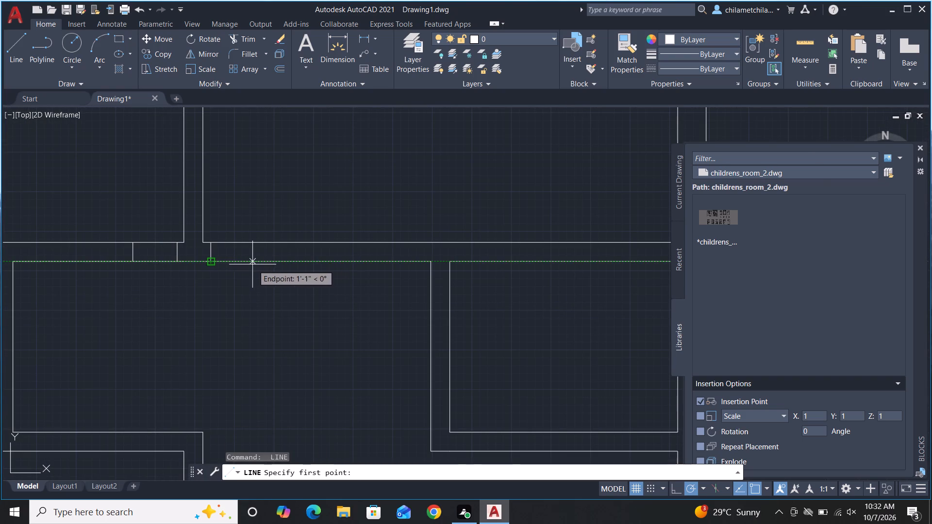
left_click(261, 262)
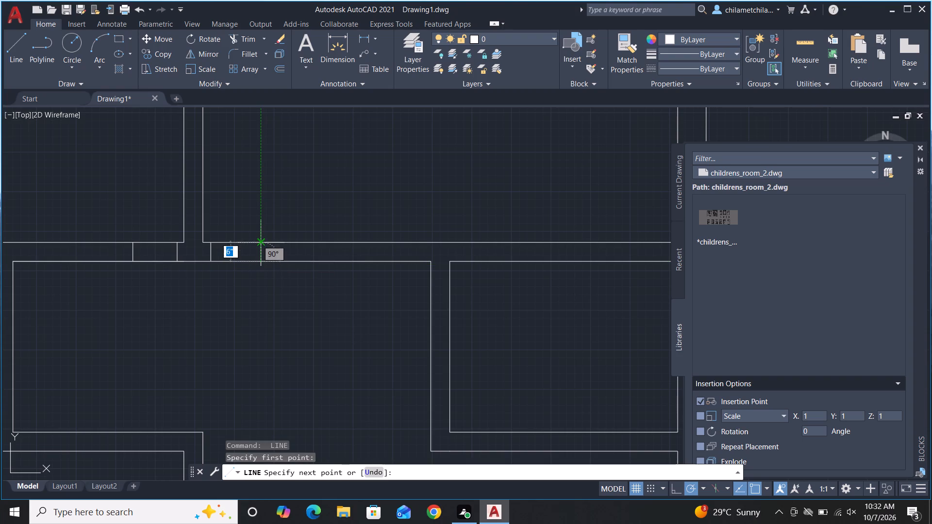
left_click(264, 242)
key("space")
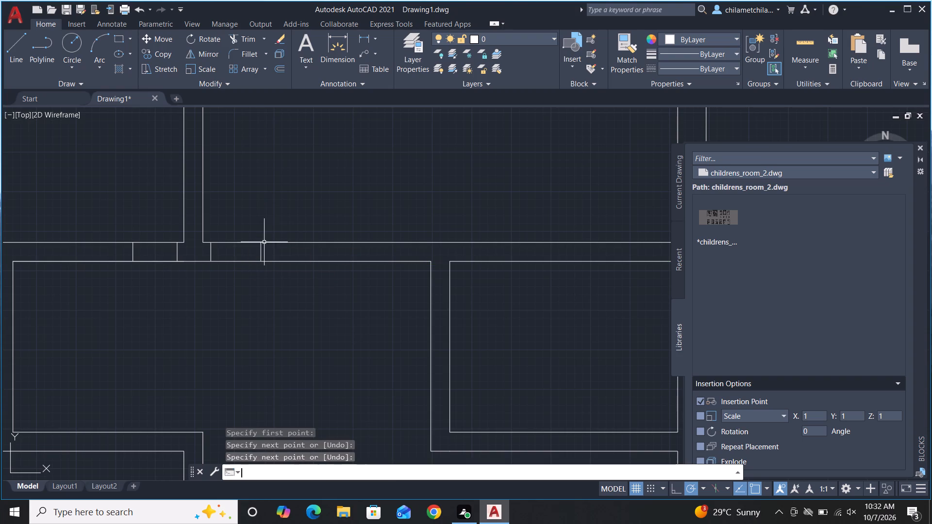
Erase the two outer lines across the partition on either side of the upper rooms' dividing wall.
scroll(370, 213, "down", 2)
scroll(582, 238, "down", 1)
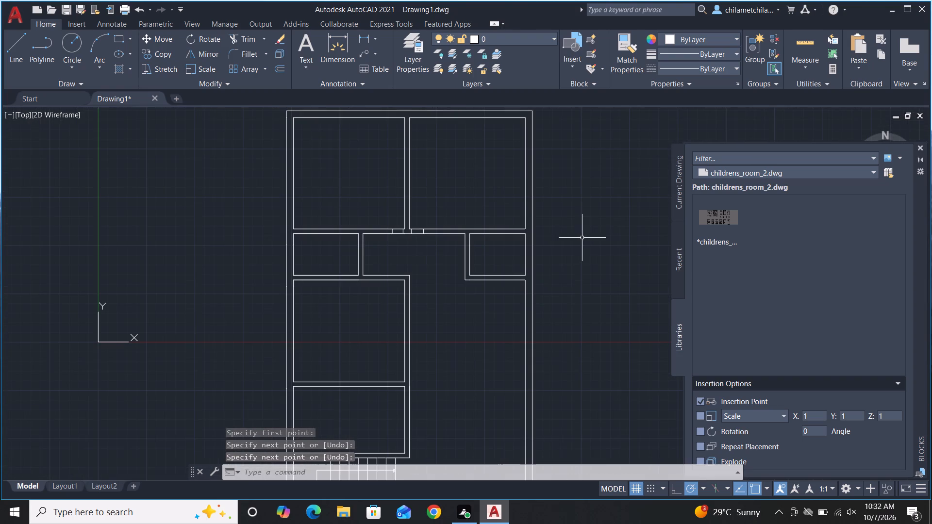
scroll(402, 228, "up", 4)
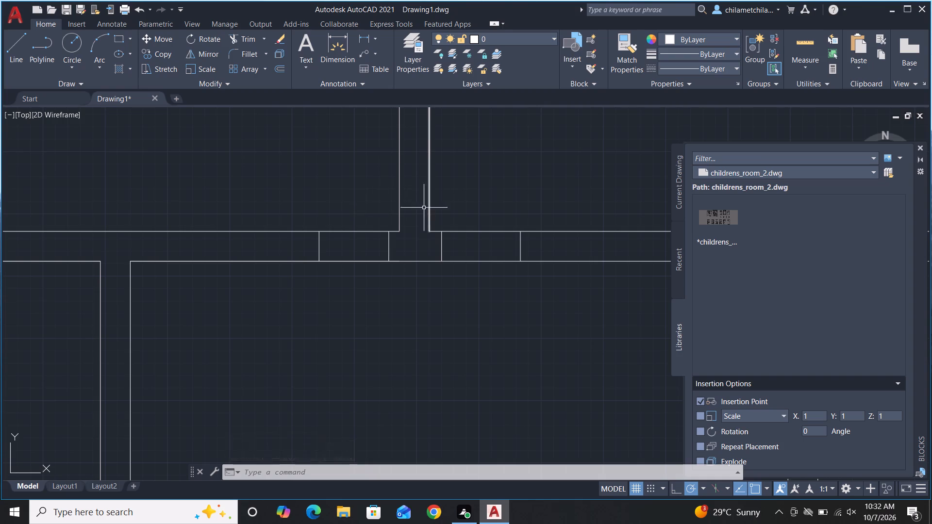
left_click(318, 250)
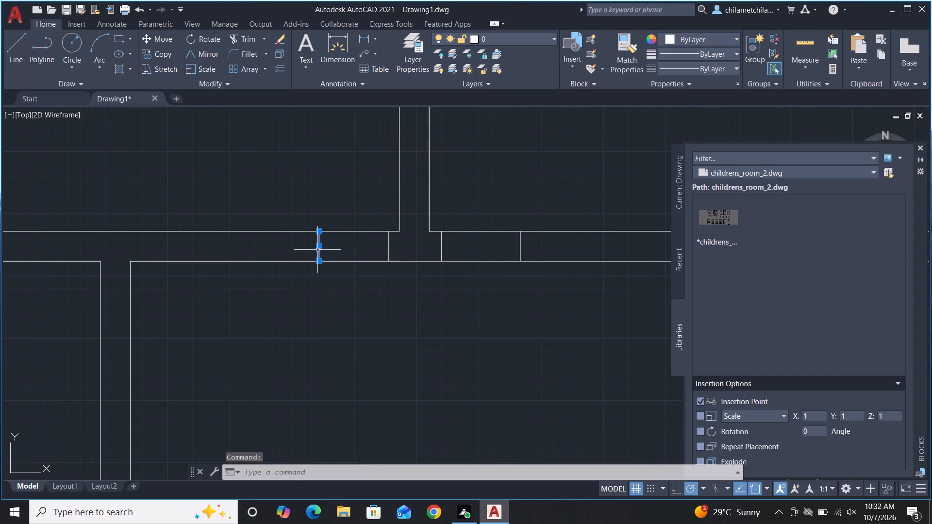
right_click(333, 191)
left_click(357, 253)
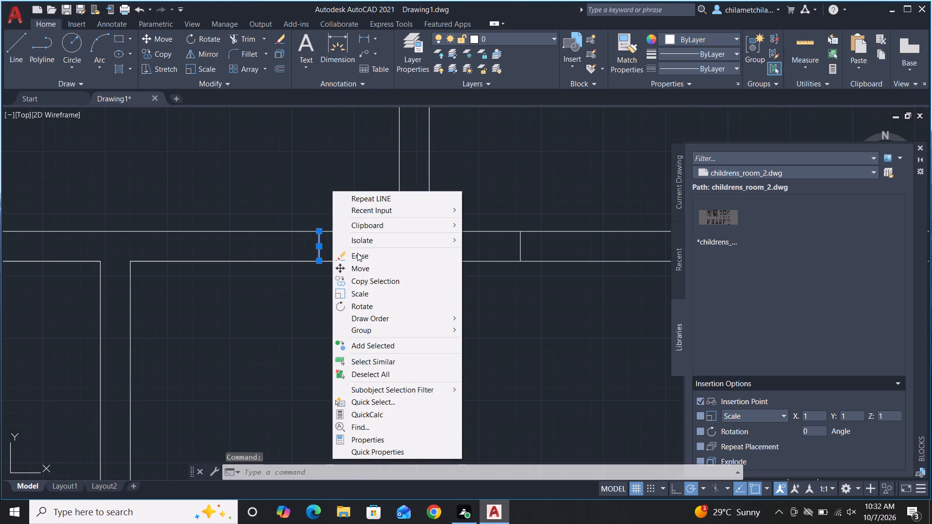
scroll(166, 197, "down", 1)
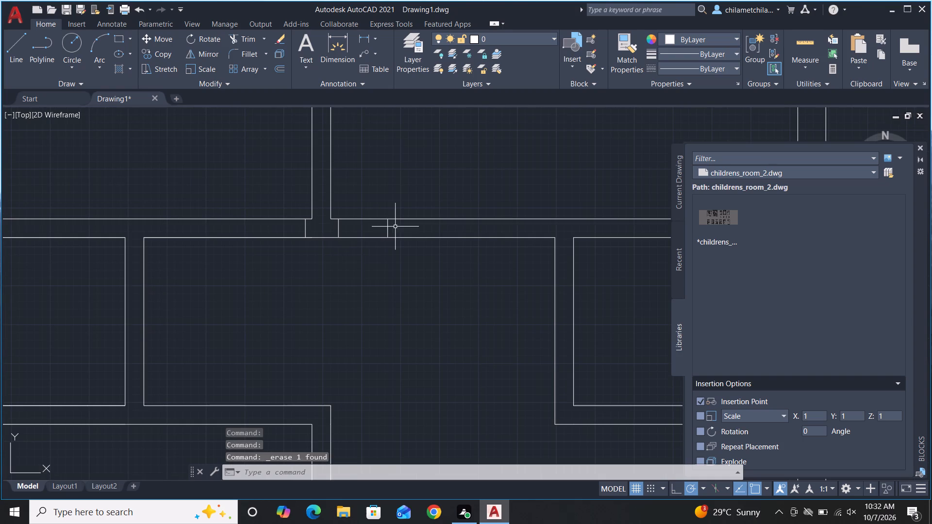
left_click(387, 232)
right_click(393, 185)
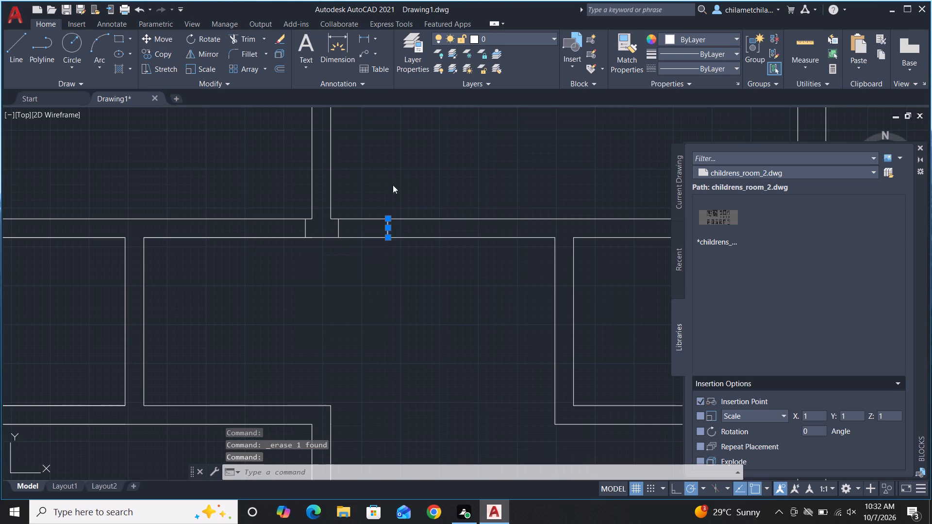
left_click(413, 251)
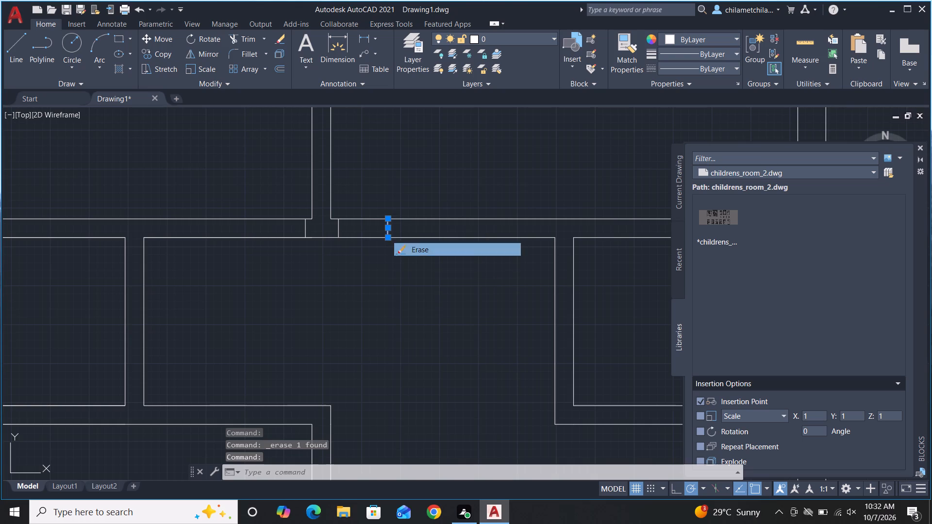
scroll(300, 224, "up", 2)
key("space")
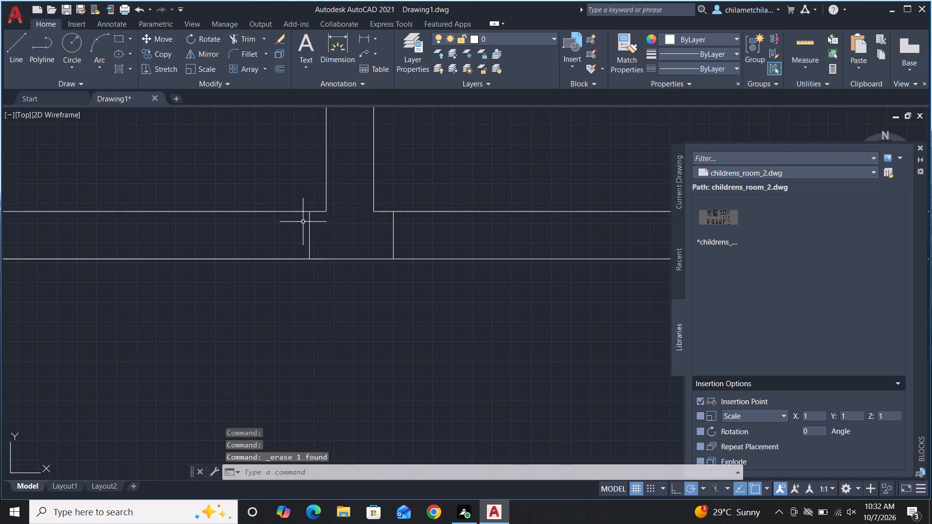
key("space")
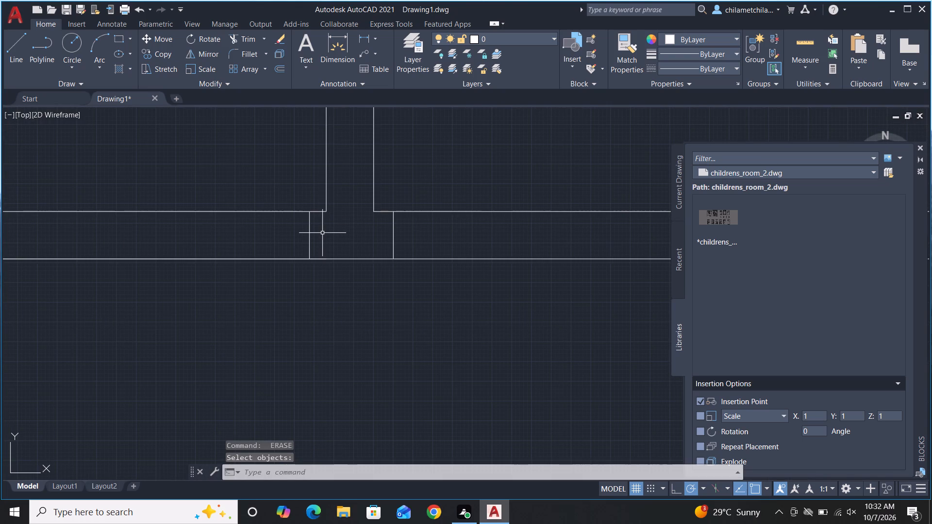
Draw a new outer line across the partition on each side of the dividing wall, the left one about 1'-0" from the left short line.
key("l")
key("space")
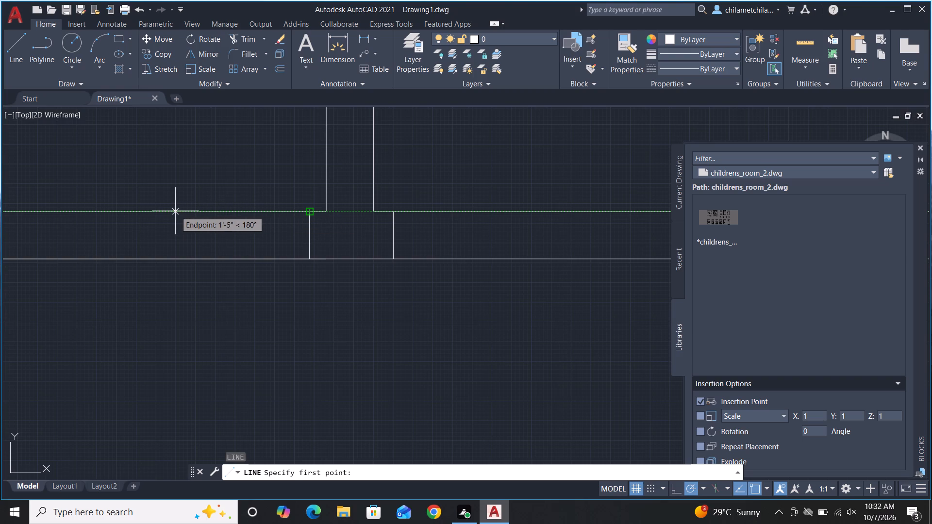
double_click(212, 211)
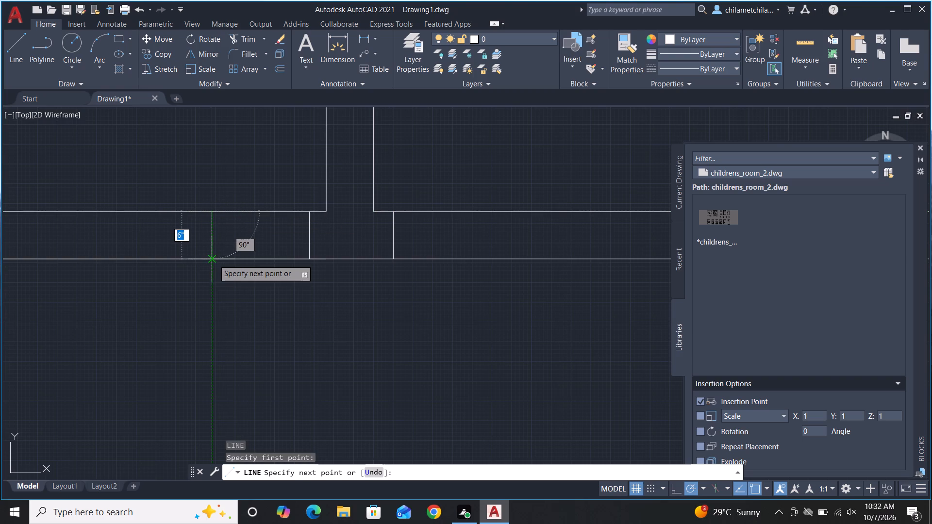
left_click(214, 260)
key("space")
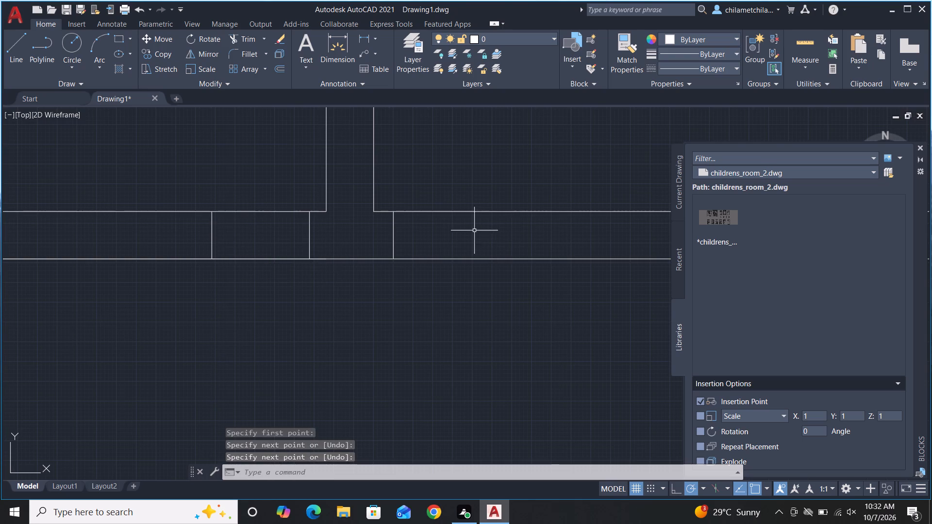
key("space")
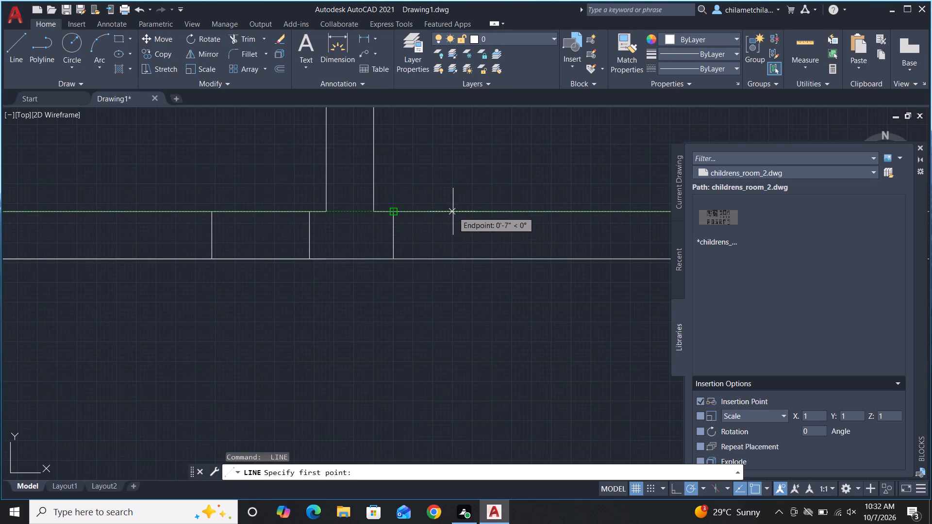
left_click(479, 212)
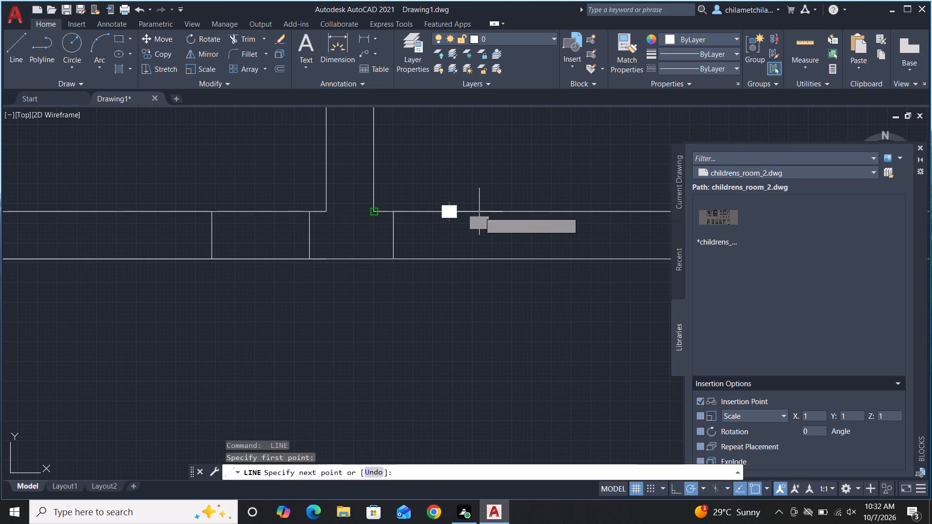
left_click(480, 262)
key("space")
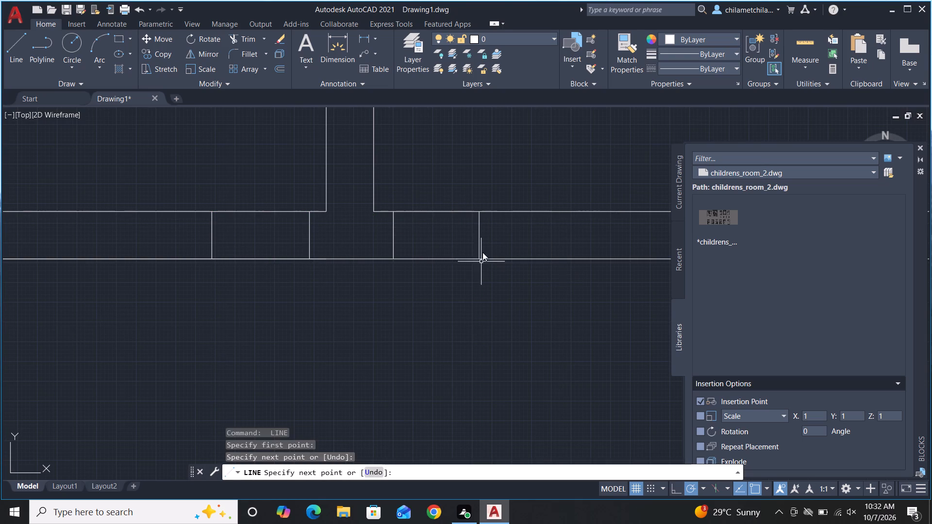
Trim both partition lines between the two short lines to the right of the upper rooms' dividing wall to cut an opening.
scroll(511, 172, "down", 2)
scroll(599, 225, "down", 2)
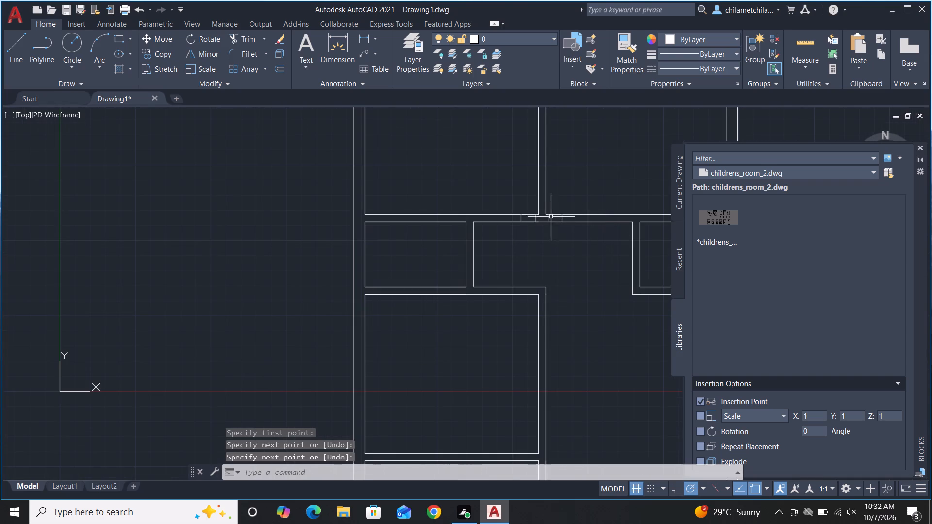
scroll(573, 217, "up", 5)
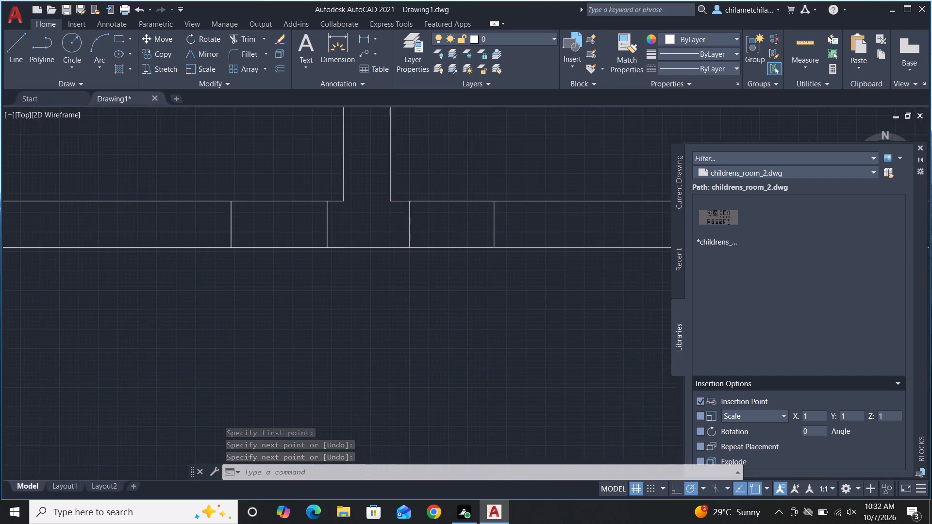
scroll(555, 217, "down", 2)
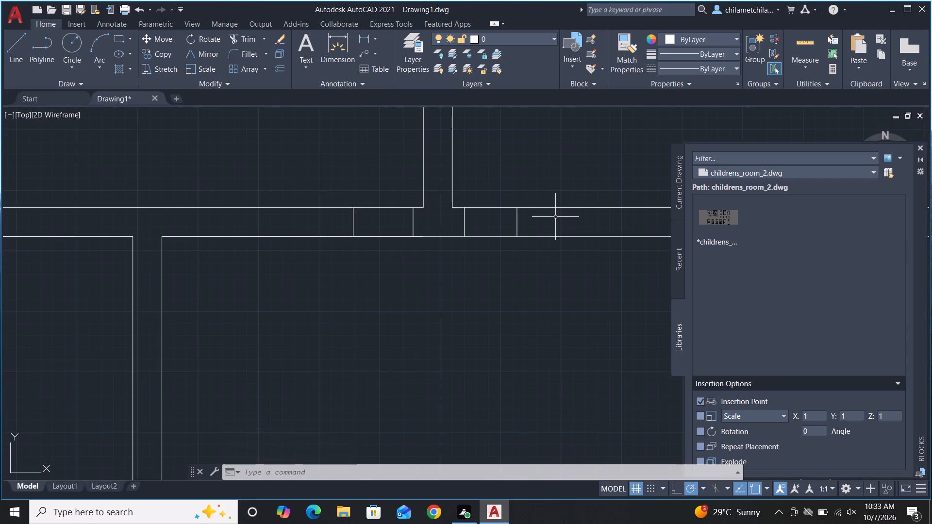
type("TR")
key("space")
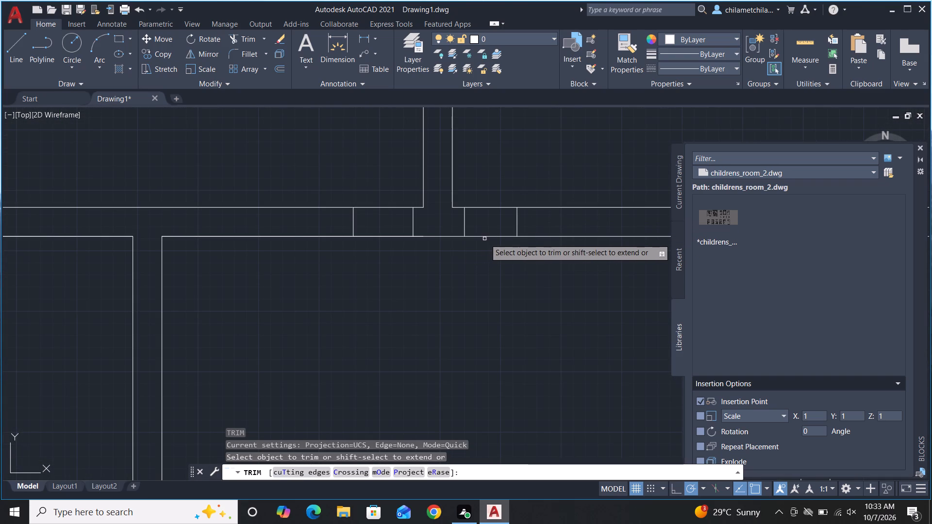
left_click(488, 223)
left_click(489, 266)
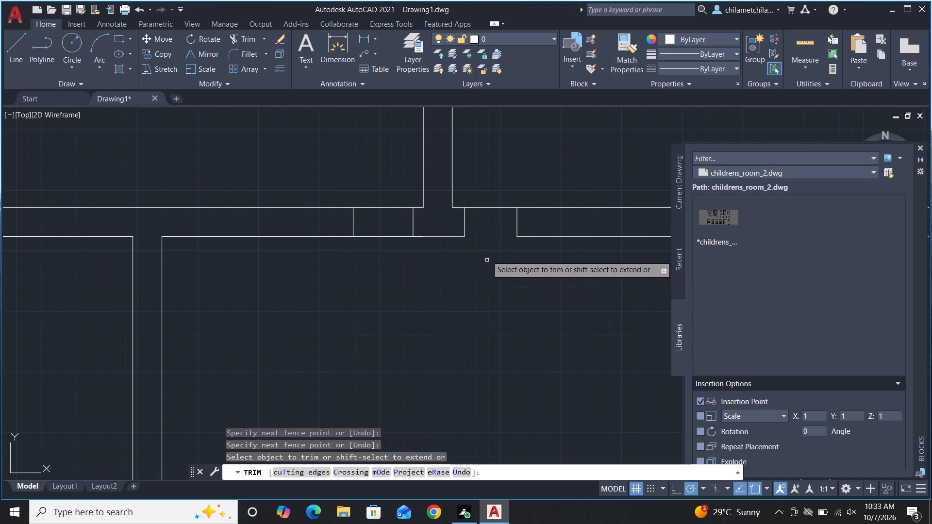
left_click(487, 207)
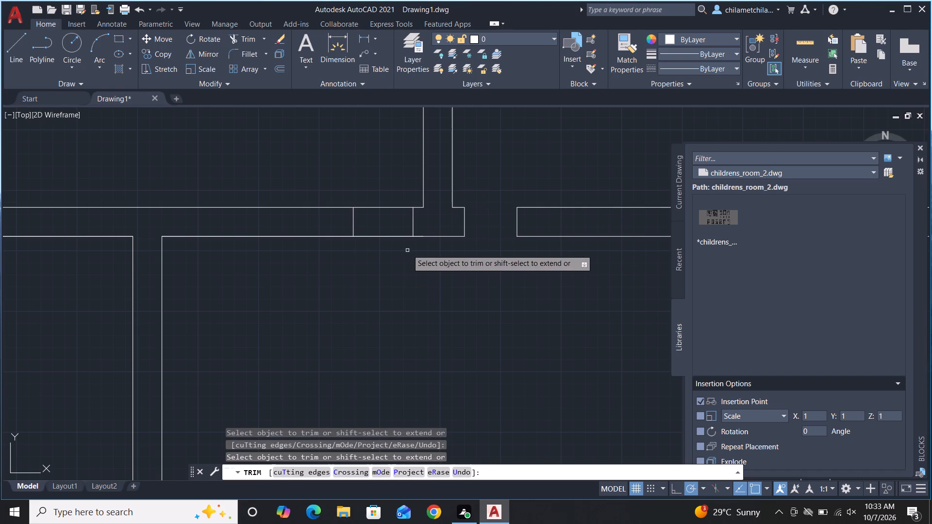
Trim both partition lines between the two short lines to the left of the upper rooms' dividing wall to cut an opening.
left_click(390, 235)
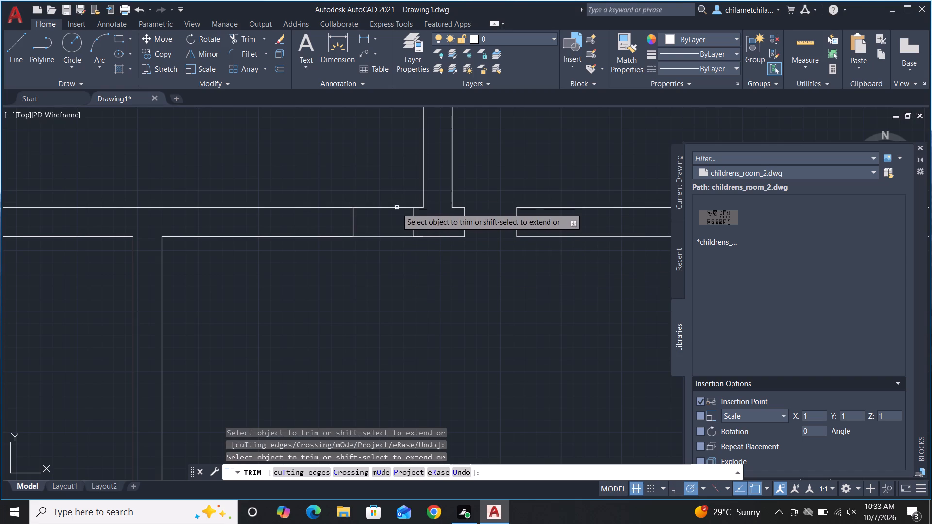
left_click(397, 209)
left_click(396, 238)
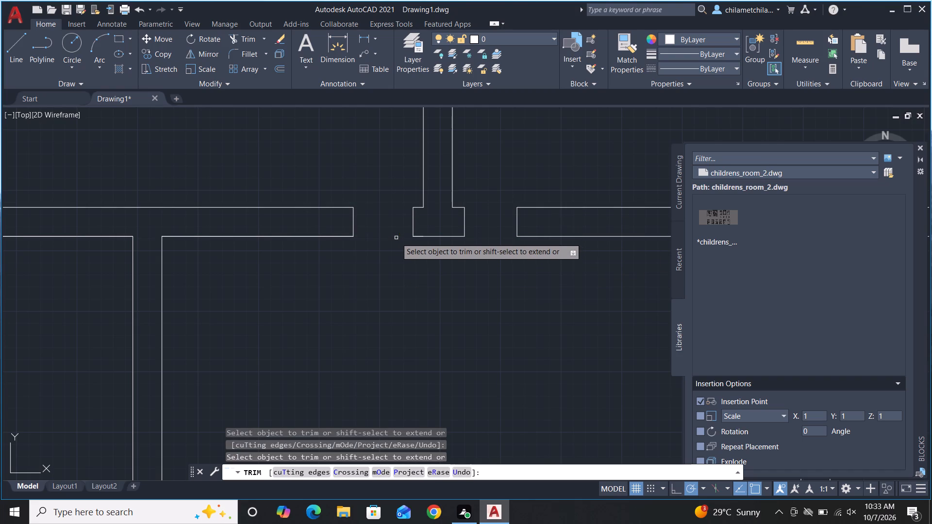
scroll(470, 254, "down", 3)
scroll(506, 195, "down", 1)
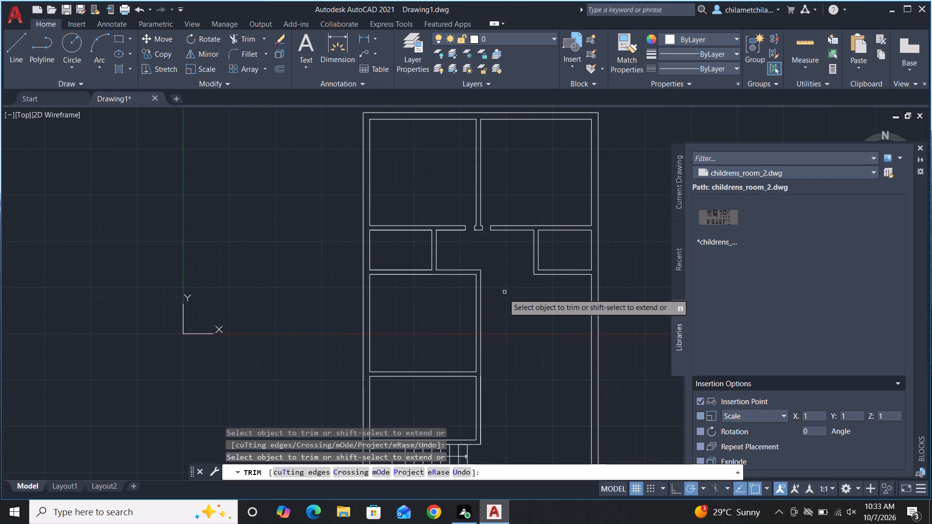
scroll(457, 178, "down", 2)
scroll(475, 213, "up", 3)
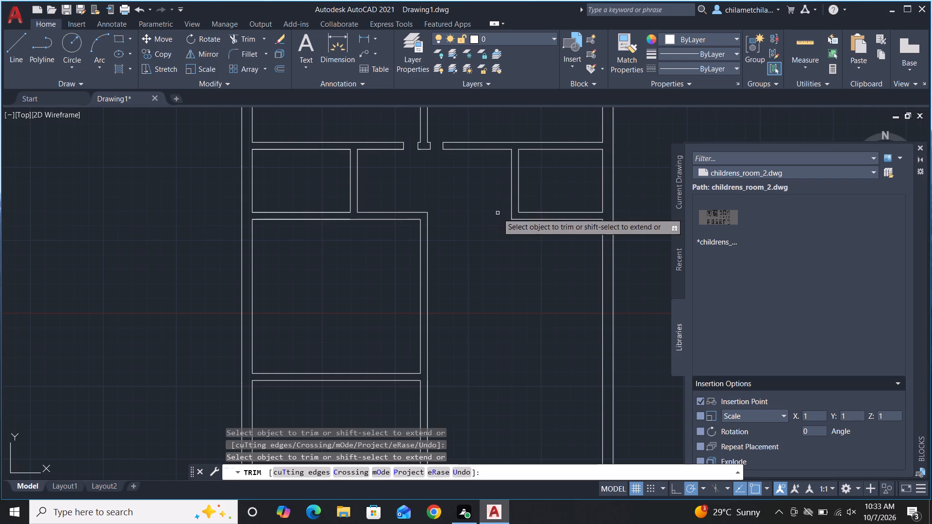
scroll(484, 282, "down", 1)
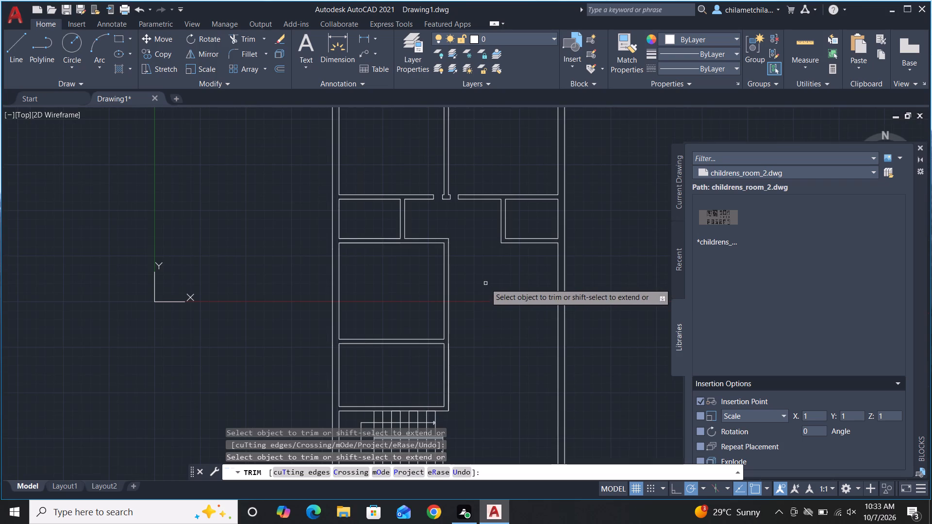
scroll(413, 201, "up", 4)
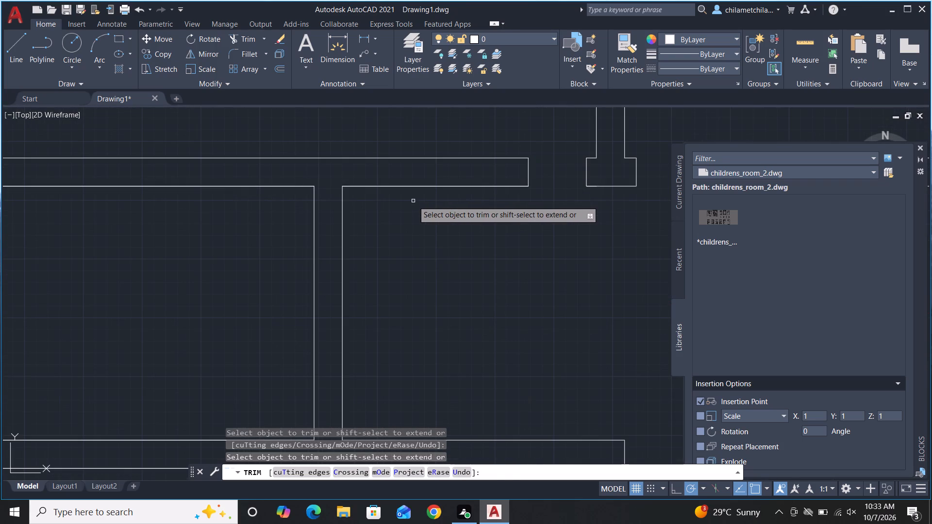
key("Escape")
Draw two 6" horizontal lines across the small left room's right wall, the upper one about 4" below the partition.
type("L")
key("space")
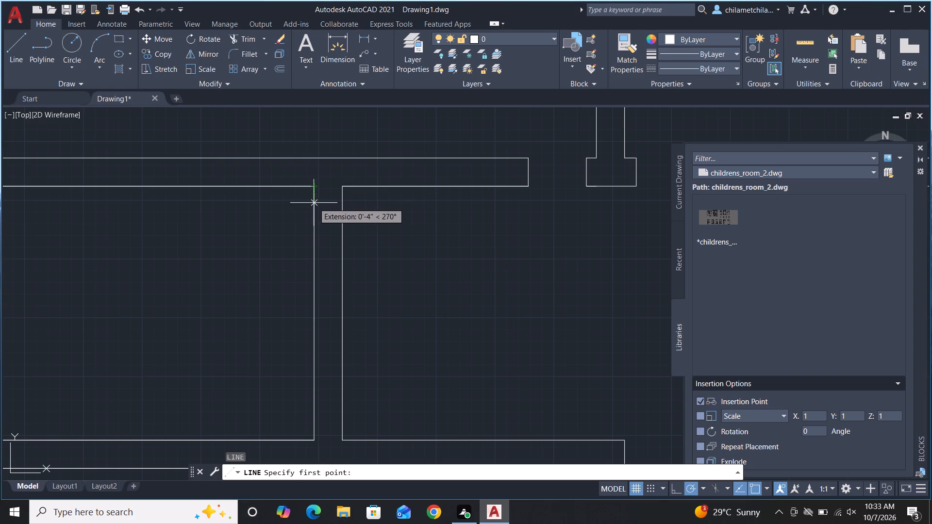
left_click(314, 203)
left_click(343, 203)
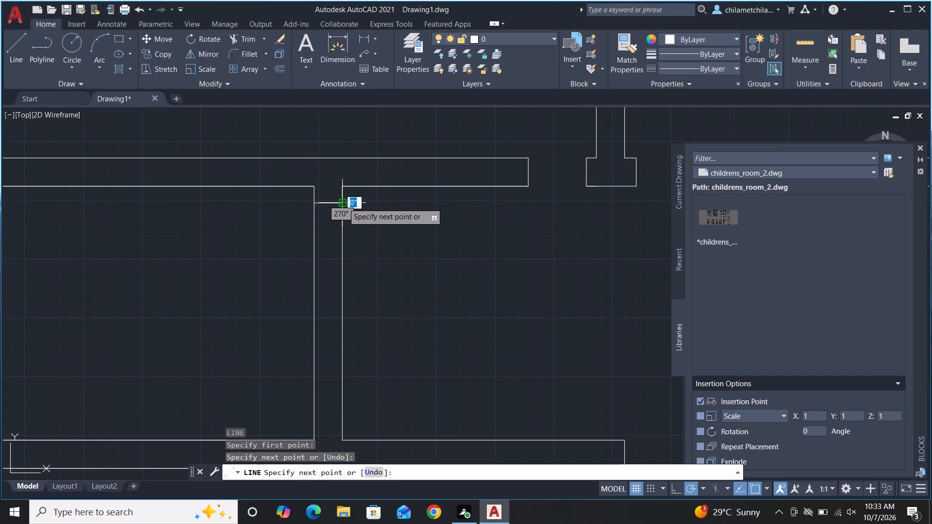
key("space")
key("space")
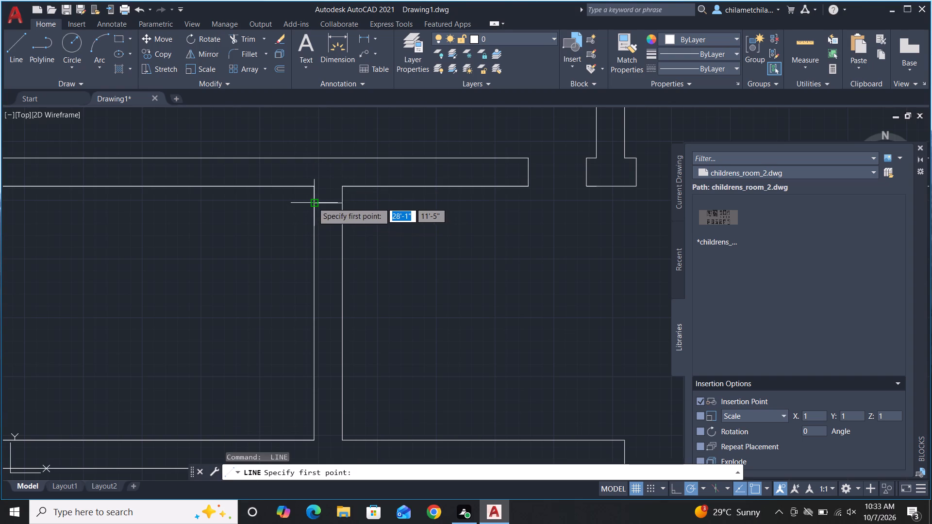
left_click(316, 253)
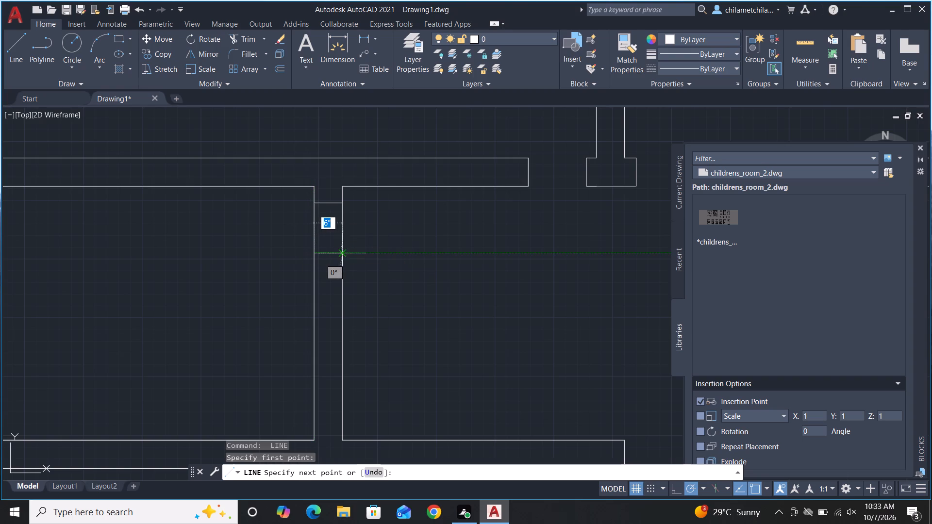
left_click(344, 252)
key("space")
Trim both wall lines between the two short lines on the small left room's right wall to cut an opening.
scroll(422, 203, "down", 2)
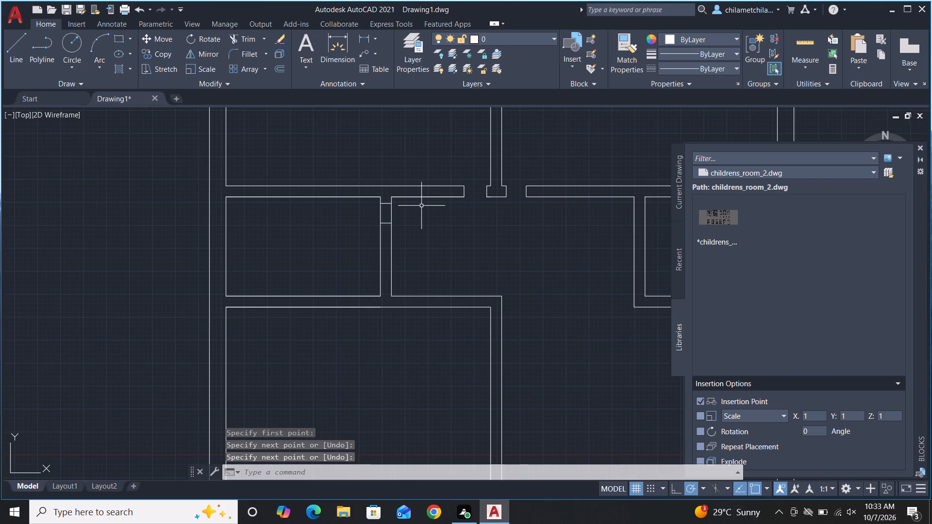
type("TR")
key("space")
scroll(397, 209, "up", 3)
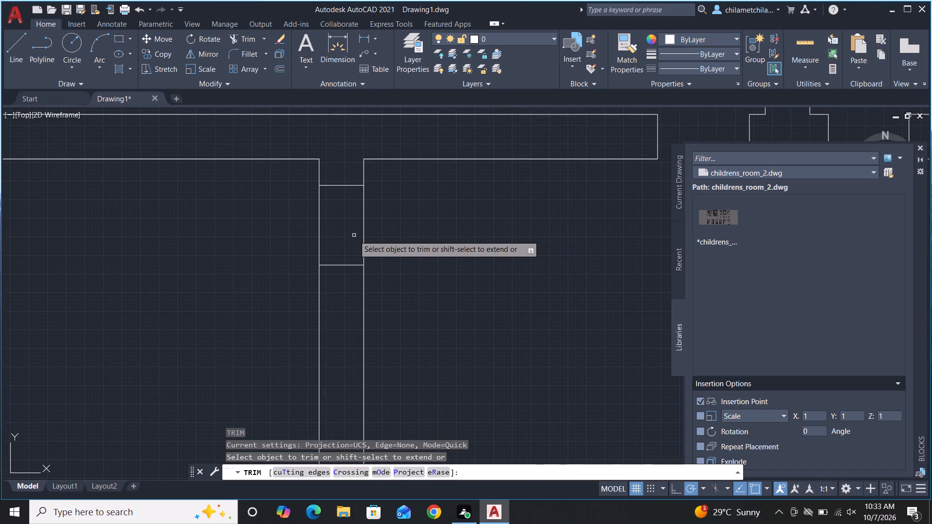
left_click(365, 247)
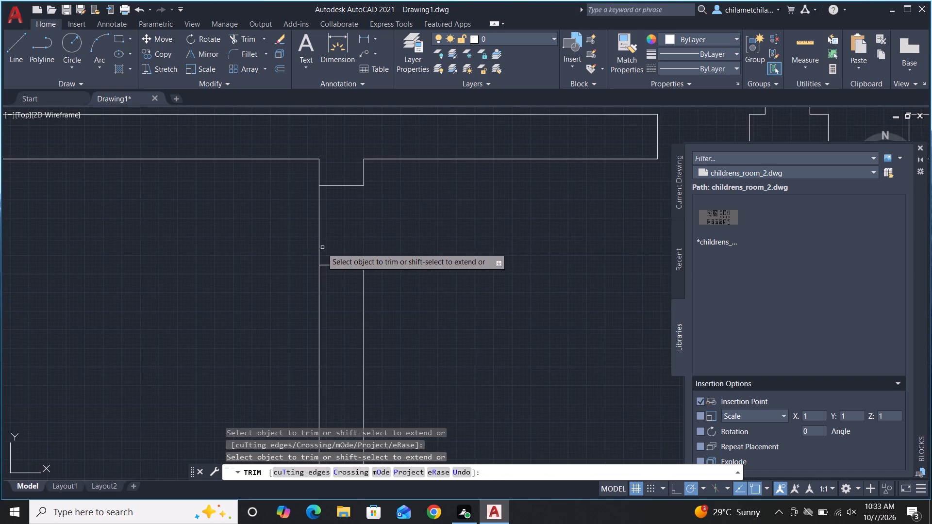
left_click(320, 249)
scroll(399, 180, "down", 3)
scroll(321, 192, "down", 1)
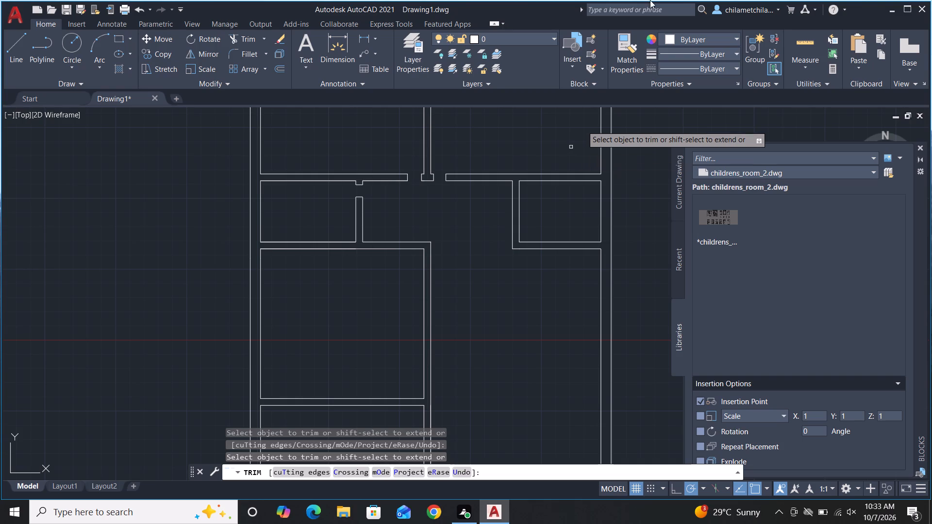
scroll(473, 262, "down", 3)
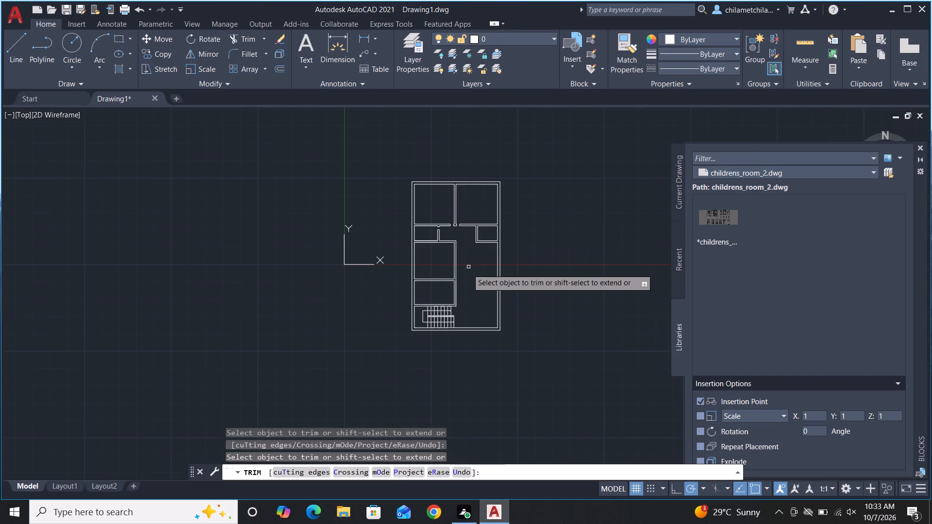
scroll(464, 277, "up", 4)
key("space")
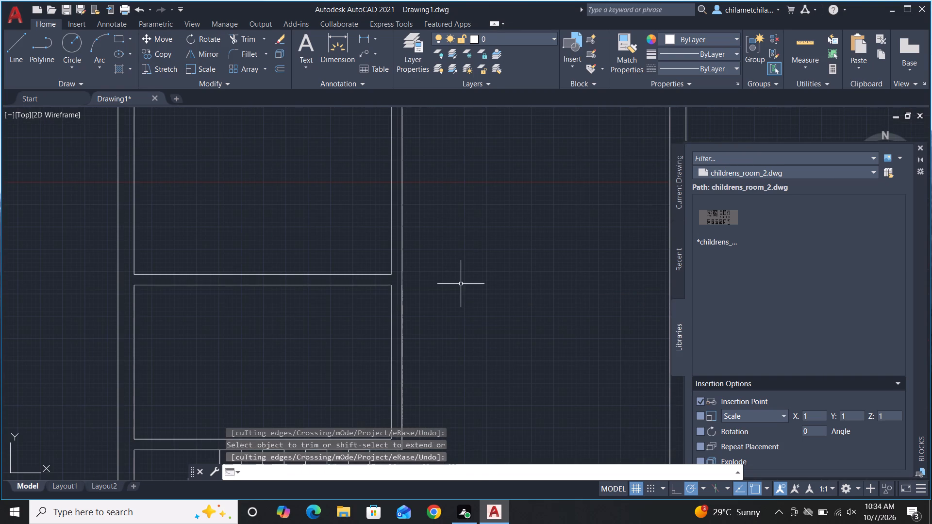
Draw two 6" lines across the right wall of the large left room, just above its lower corner and about 1'-4" apart.
key("l")
key("space")
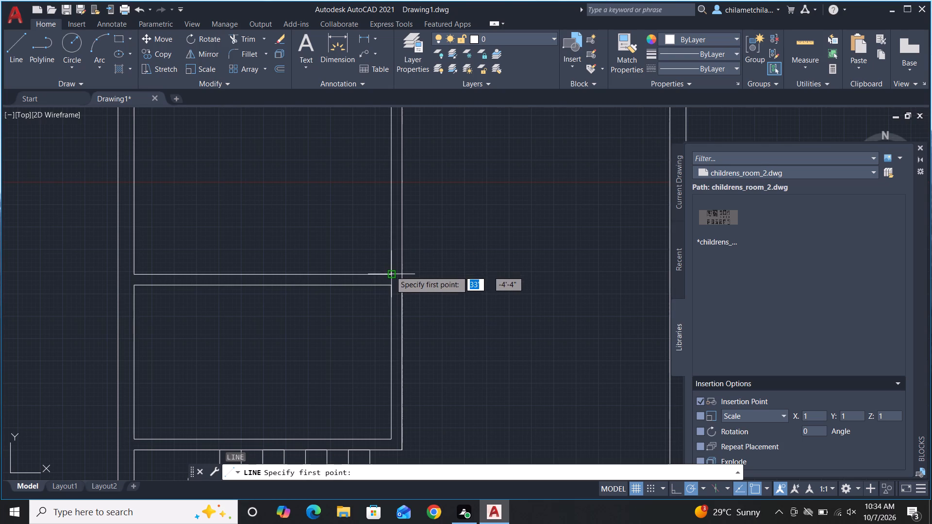
left_click(390, 263)
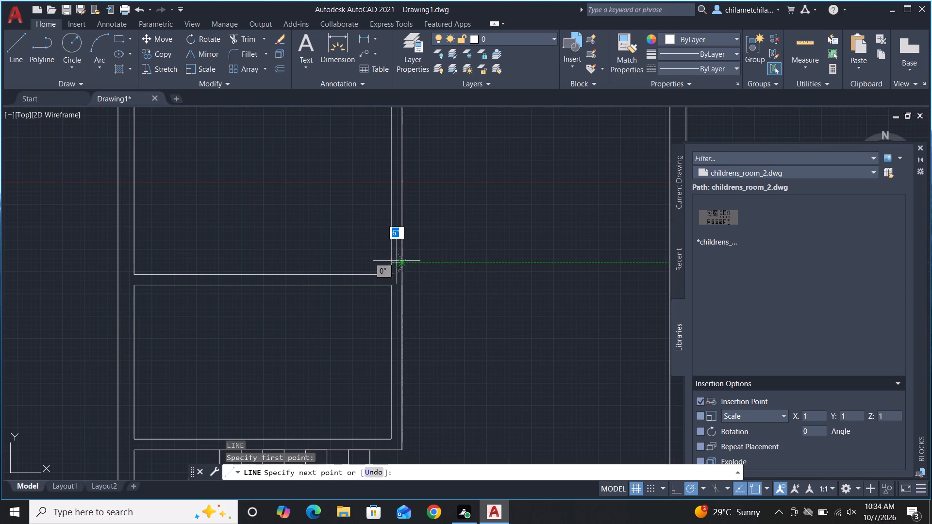
left_click(401, 264)
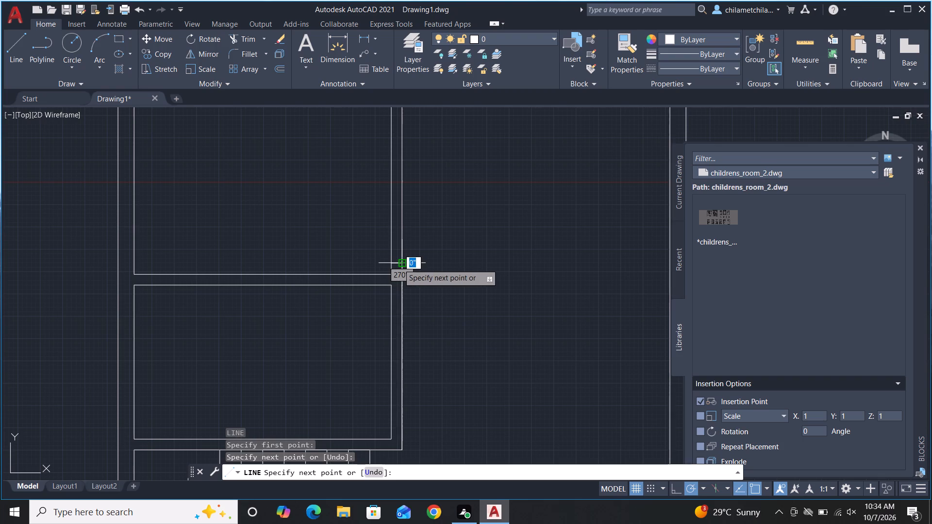
key("space")
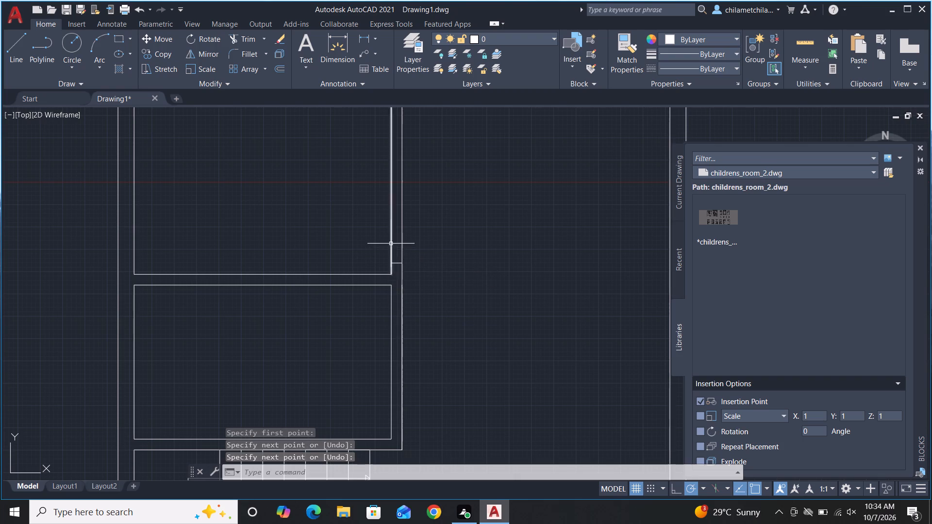
scroll(391, 244, "up", 2)
key("space")
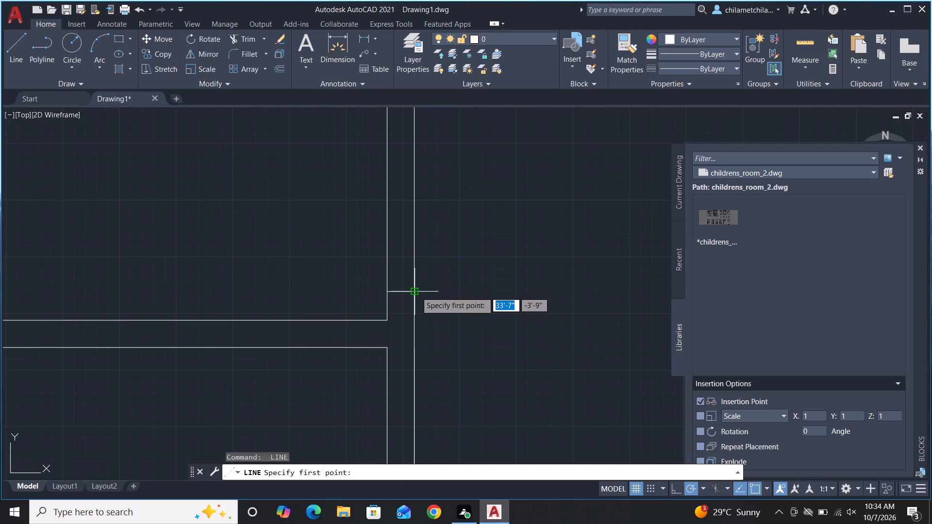
left_click(417, 218)
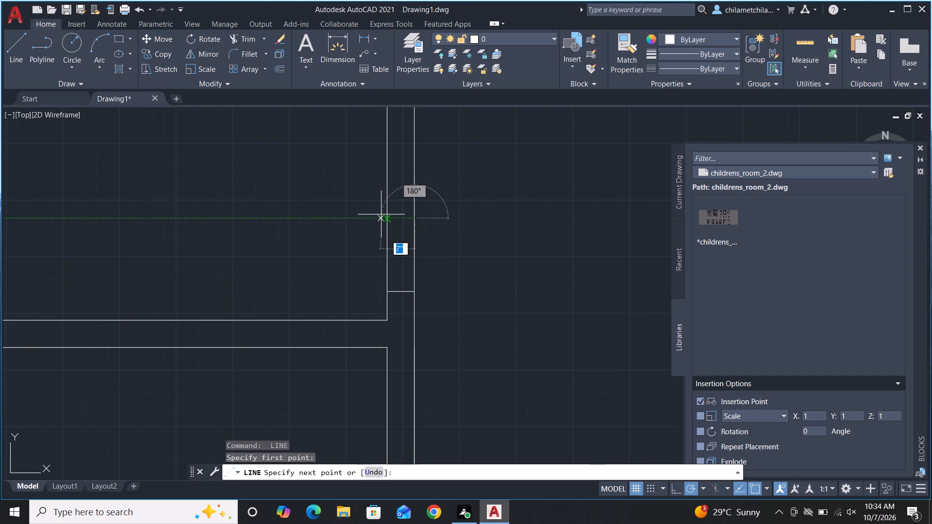
left_click(388, 218)
key("space")
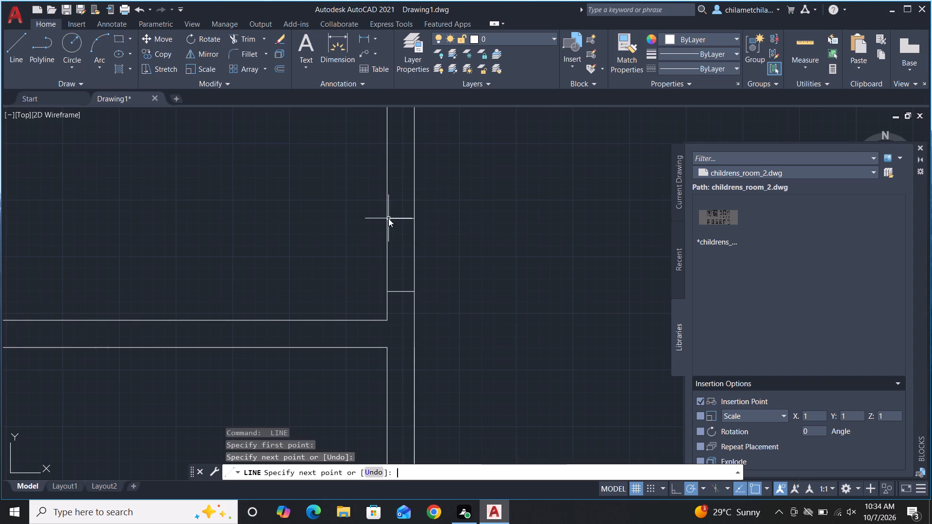
Draw a 6" line across the right wall of the room above the staircase, about 4" below its upper right corner.
scroll(516, 231, "down", 3)
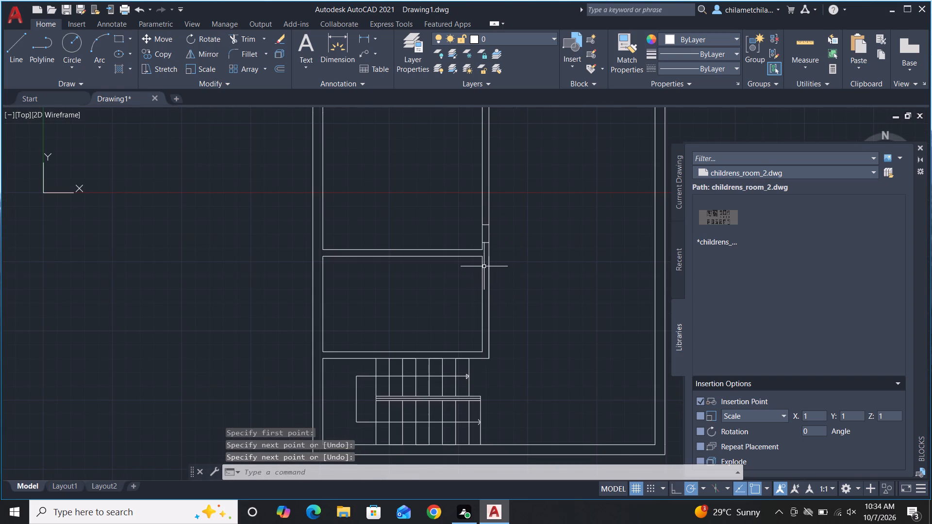
scroll(484, 265, "up", 3)
key("space")
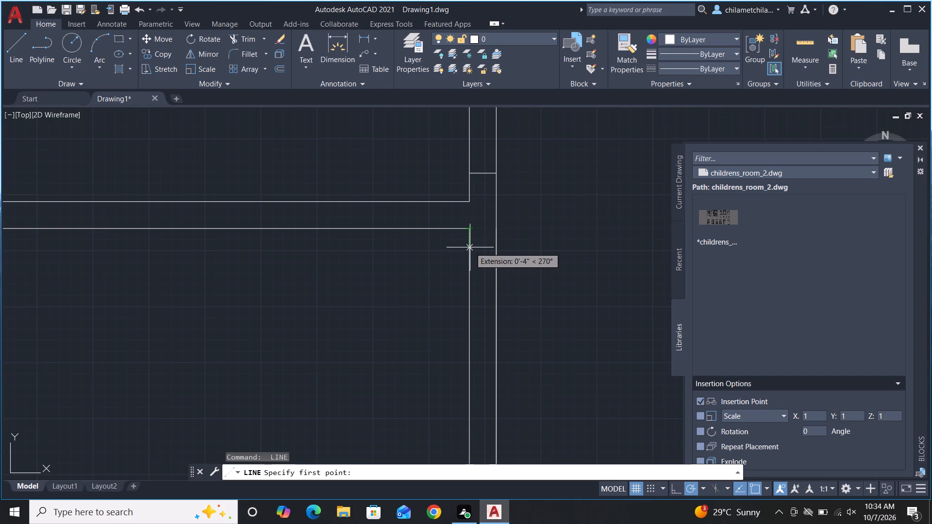
left_click(470, 247)
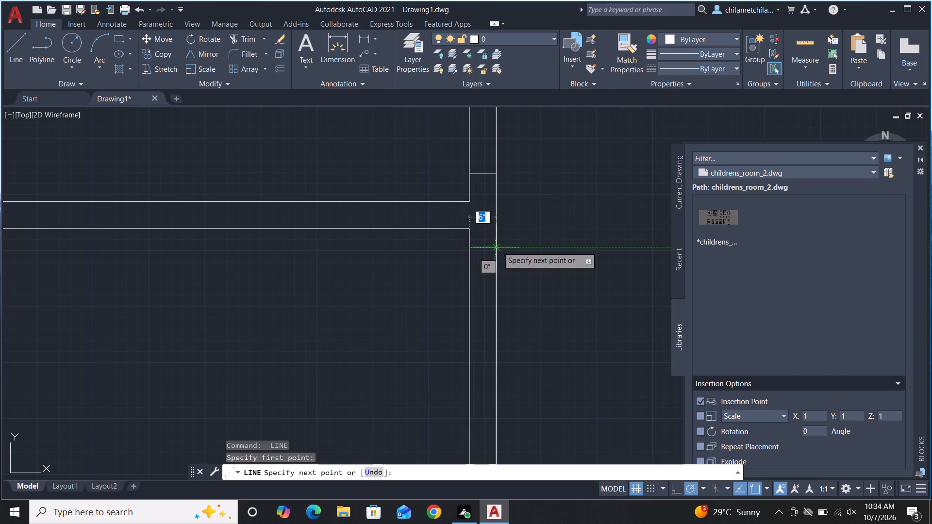
left_click(498, 246)
key("space")
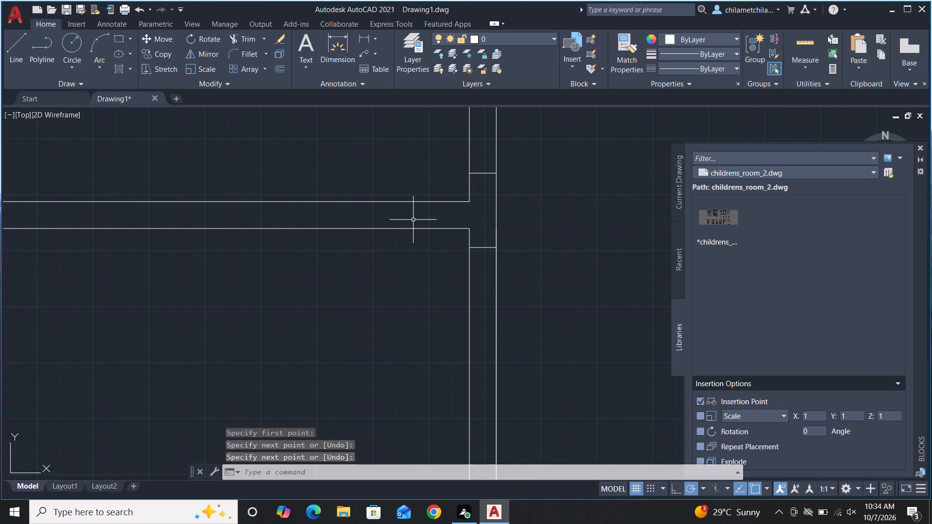
Draw a second 6" line across the right wall of the room above the staircase, about 1'-0" below the first.
scroll(408, 208, "down", 2)
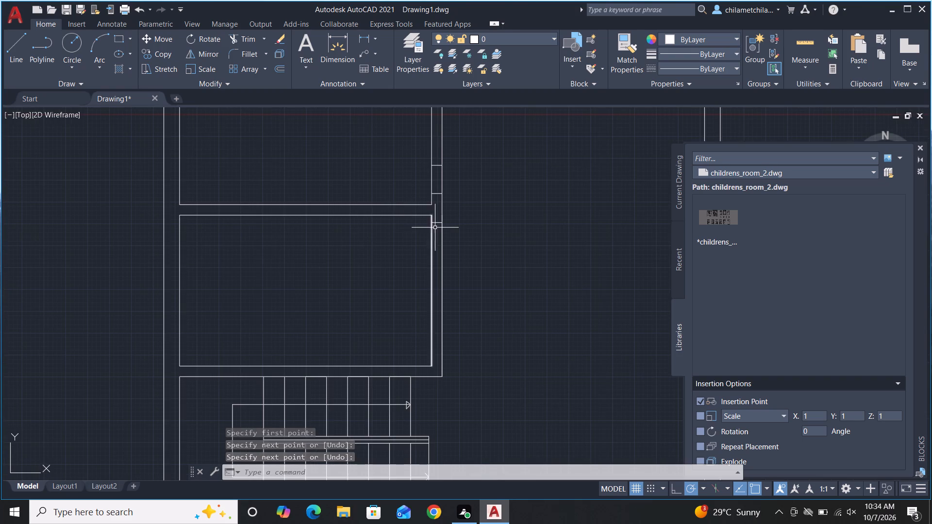
scroll(435, 229, "up", 3)
key("space")
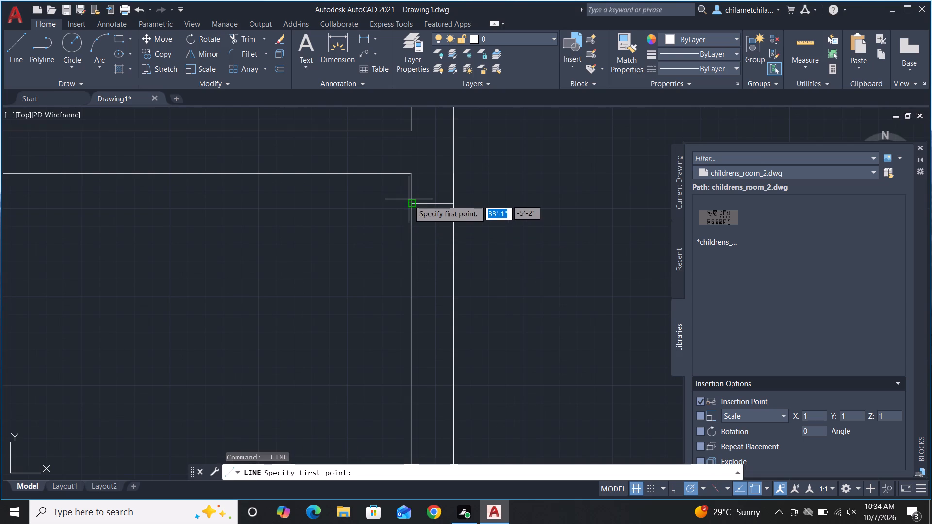
left_click(412, 288)
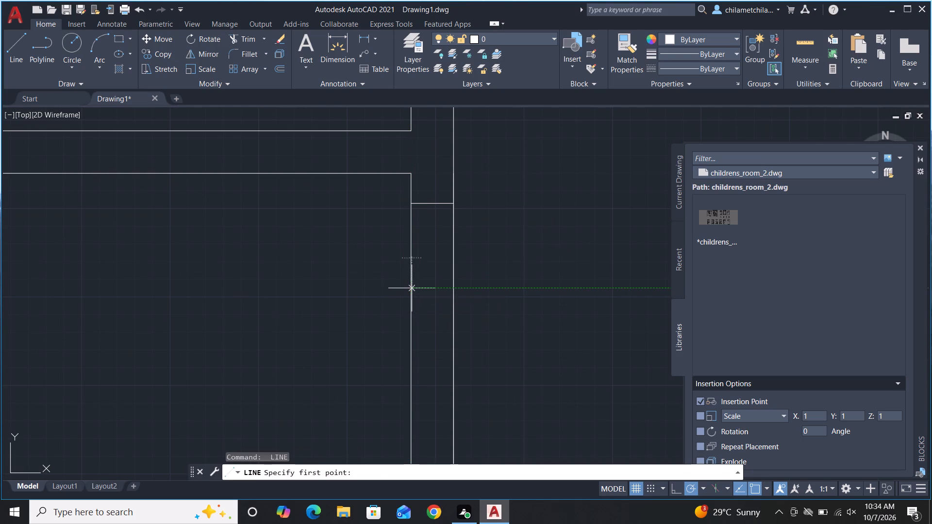
left_click(453, 289)
key("space")
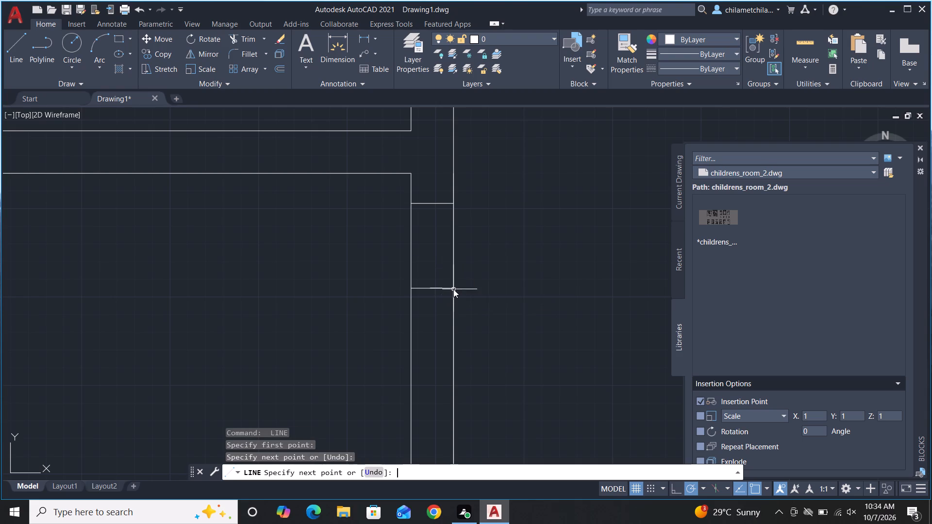
Trim both wall lines between the two short lines on the right wall of the room above the staircase to cut an opening.
scroll(585, 262, "down", 3)
scroll(582, 235, "up", 1)
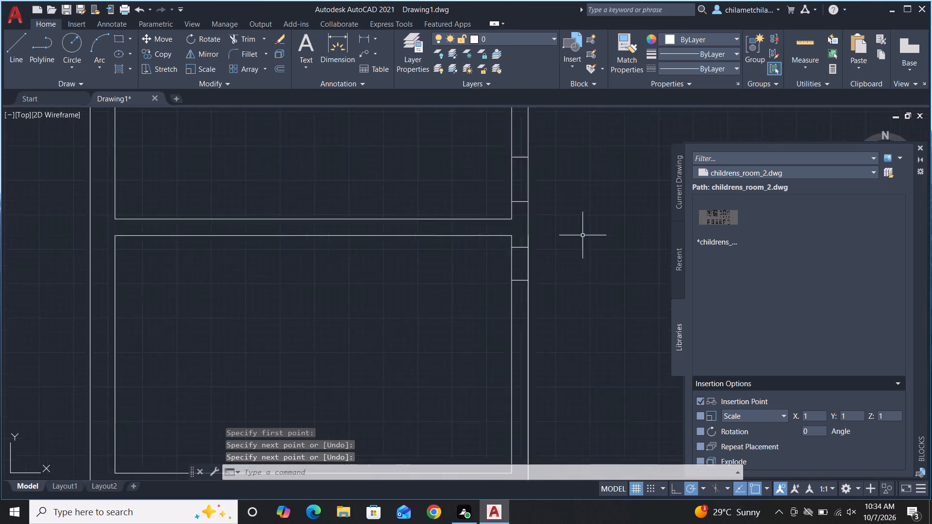
scroll(582, 235, "up", 2)
scroll(569, 197, "down", 1)
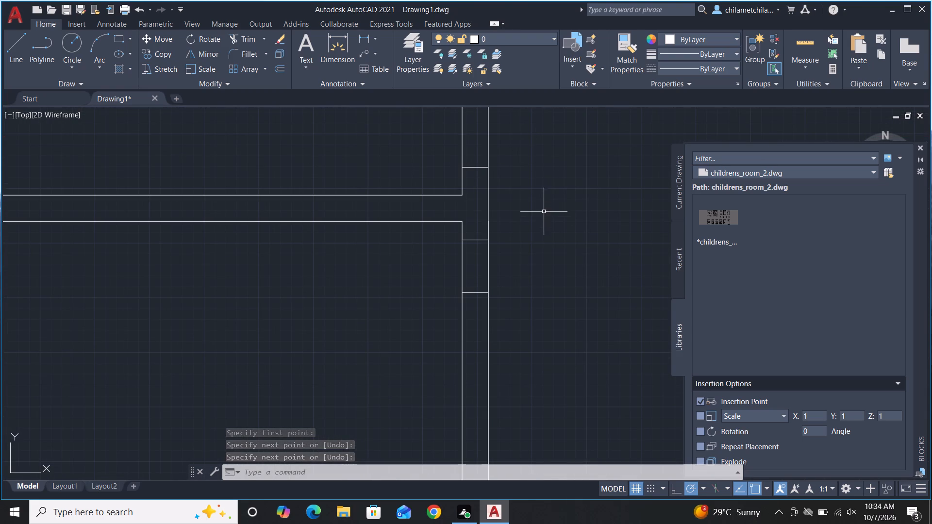
type("TR")
key("space")
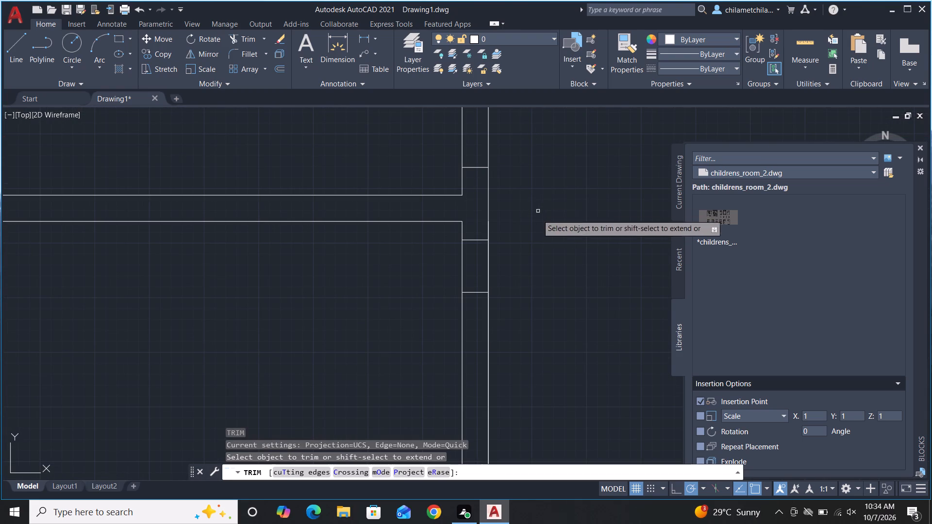
left_click(487, 275)
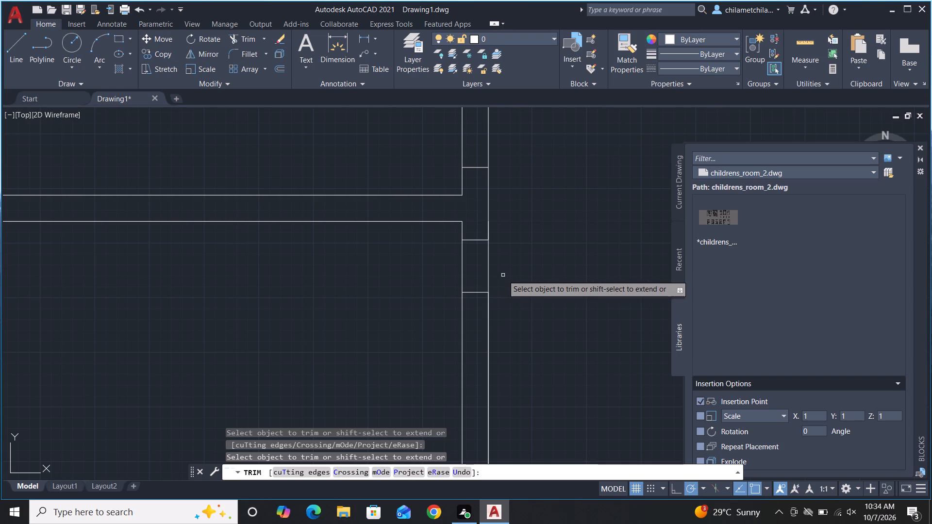
left_click(488, 279)
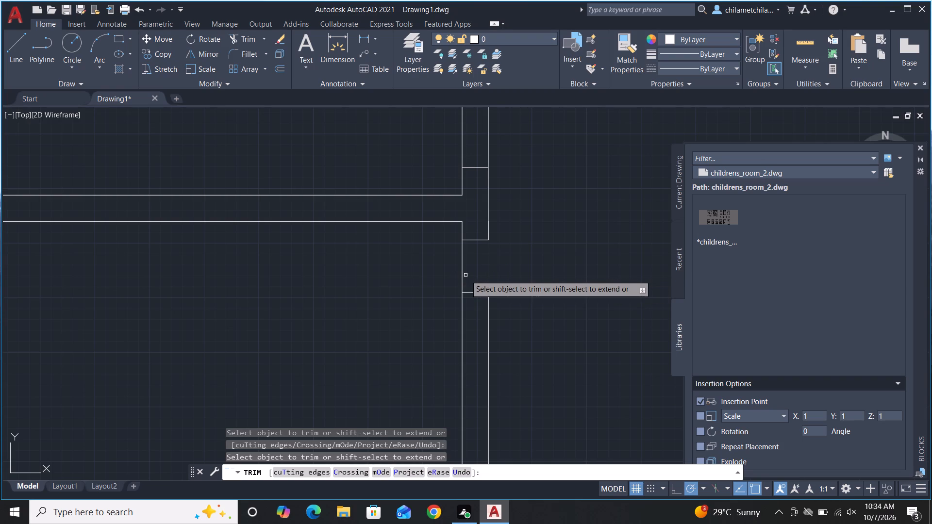
left_click(463, 277)
Trim both wall lines between the two short lines on the large left room's right wall to cut an opening.
scroll(527, 244, "down", 2)
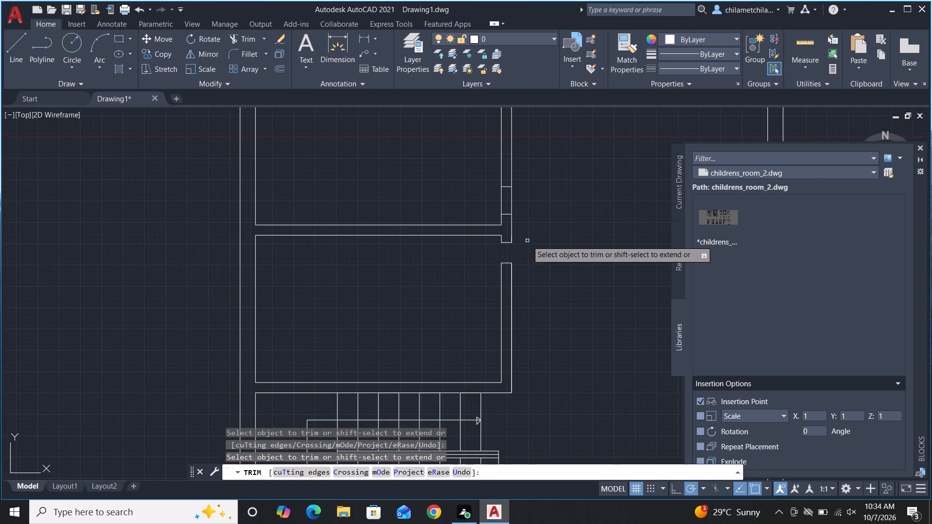
scroll(507, 187, "up", 4)
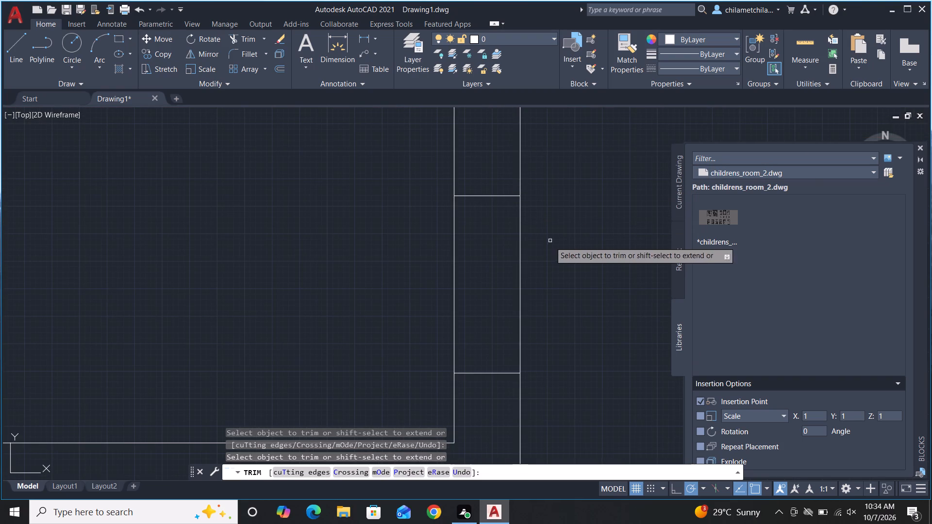
left_click(521, 272)
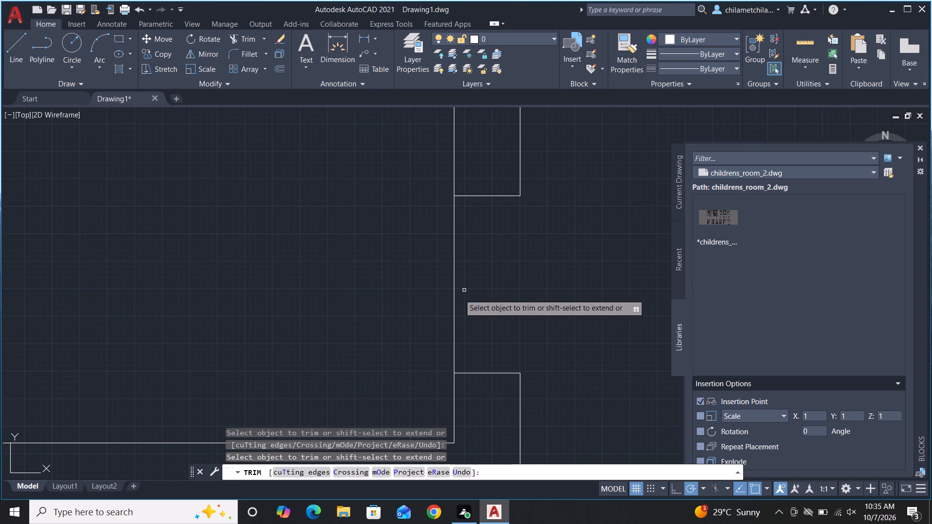
left_click(454, 305)
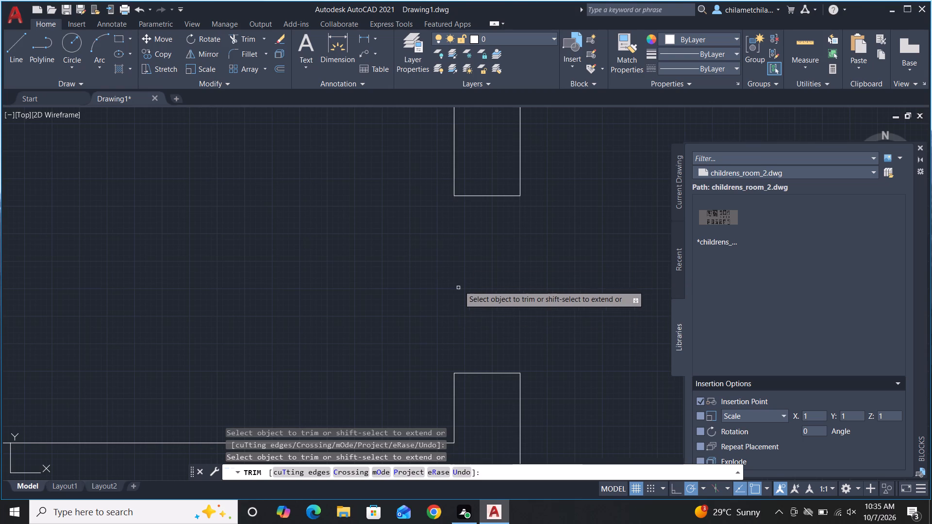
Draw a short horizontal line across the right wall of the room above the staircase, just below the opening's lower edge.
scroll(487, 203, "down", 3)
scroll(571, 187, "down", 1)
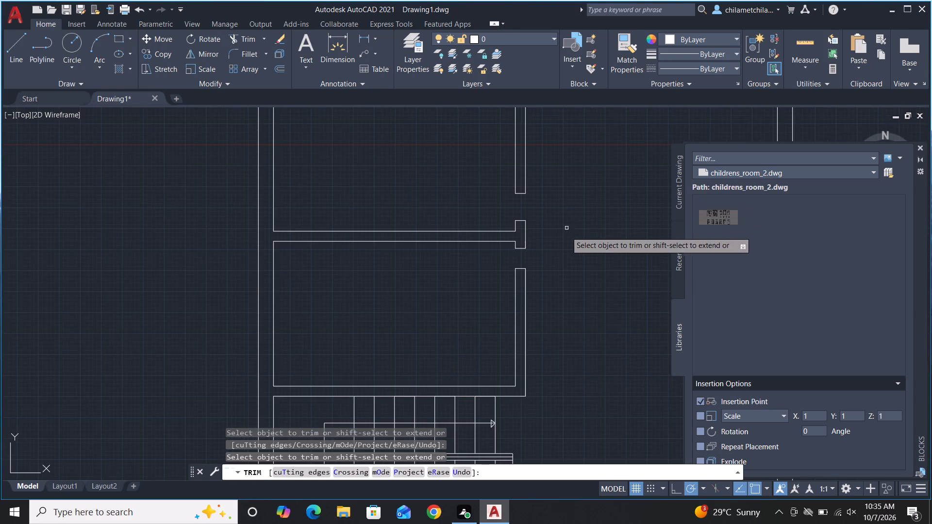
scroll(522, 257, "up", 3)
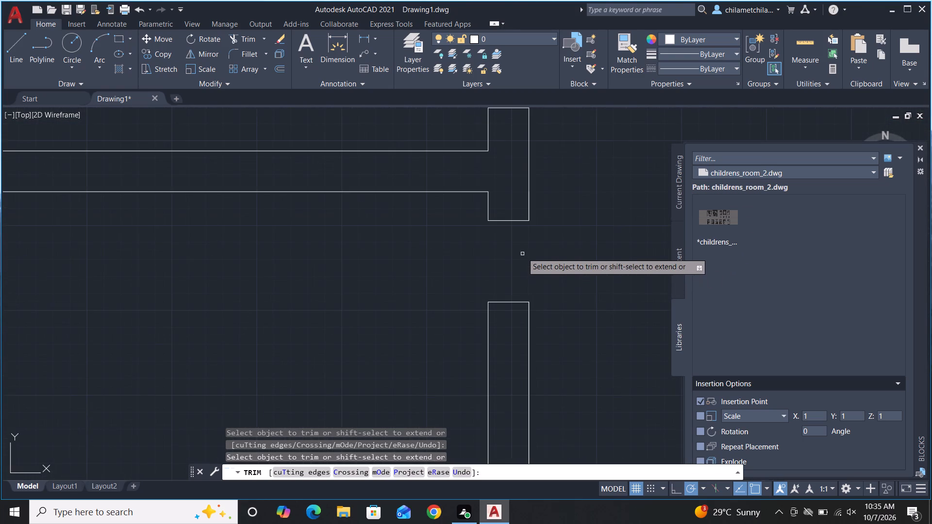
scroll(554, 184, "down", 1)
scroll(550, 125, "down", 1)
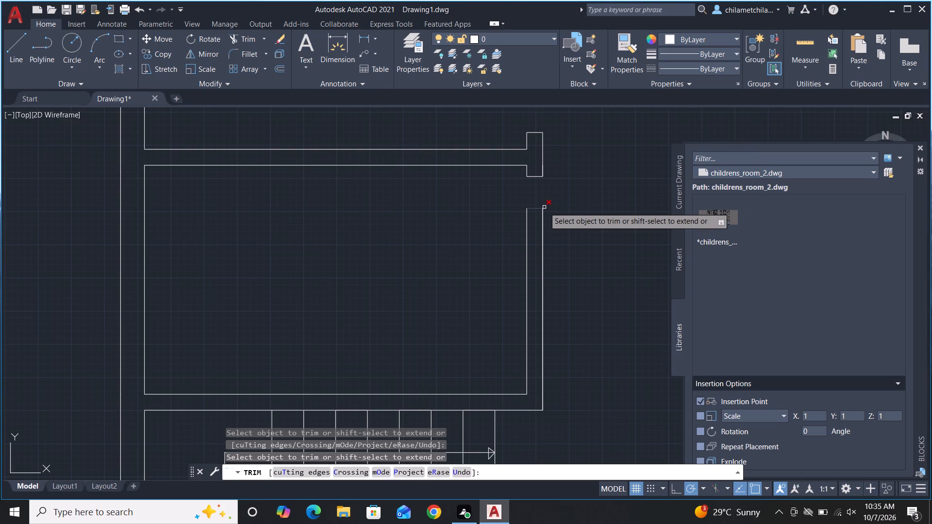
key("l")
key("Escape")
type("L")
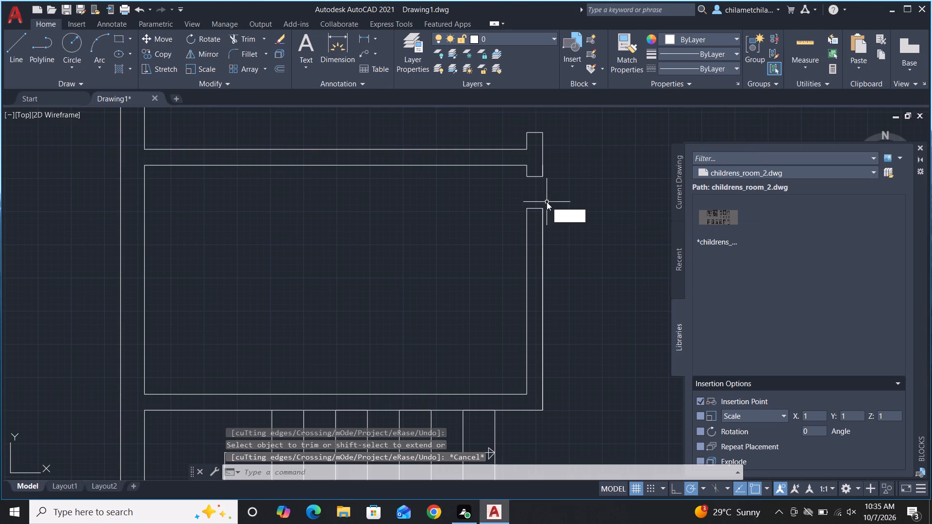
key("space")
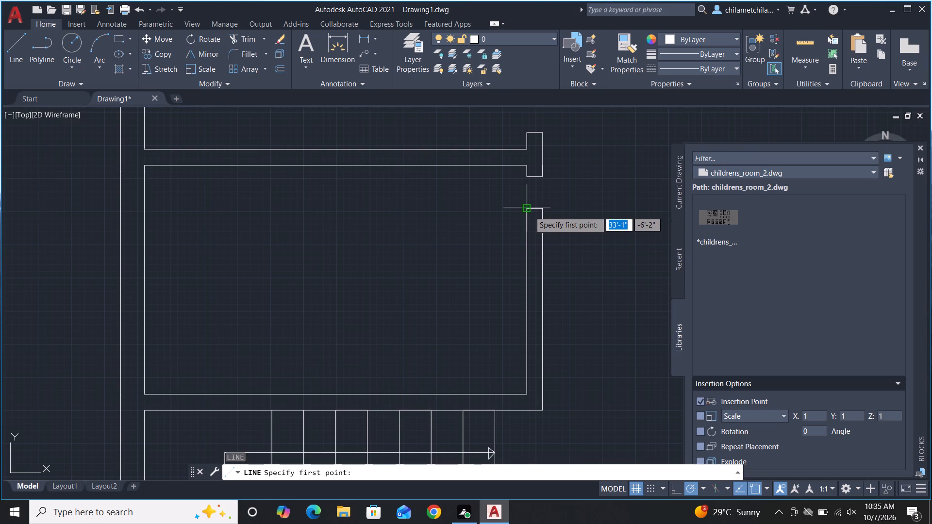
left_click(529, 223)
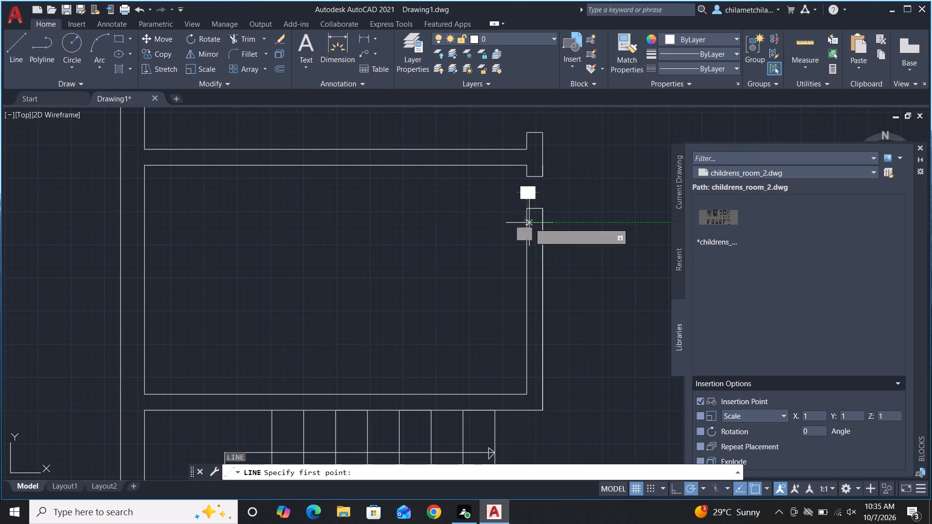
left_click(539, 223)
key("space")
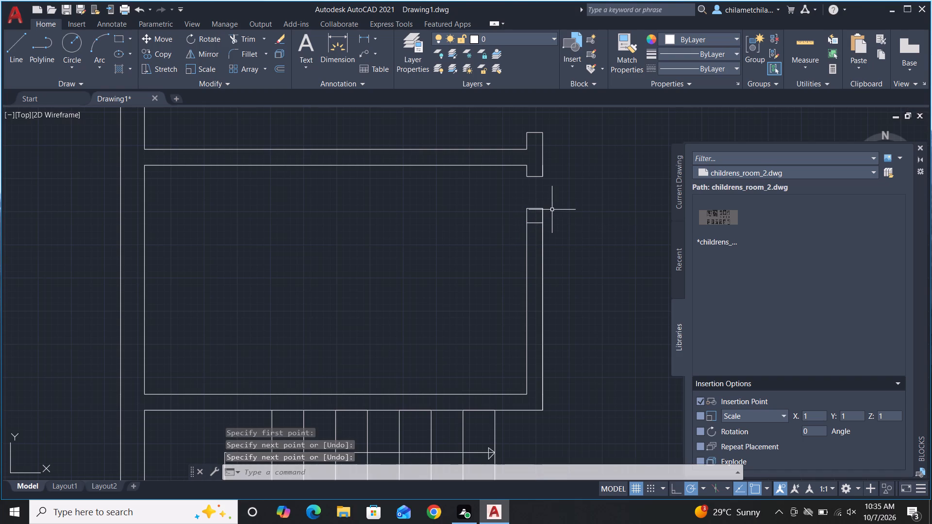
Draw a 6" line across the same wall, about 4" below the opening's lower edge and above the previous short line.
scroll(552, 210, "up", 2)
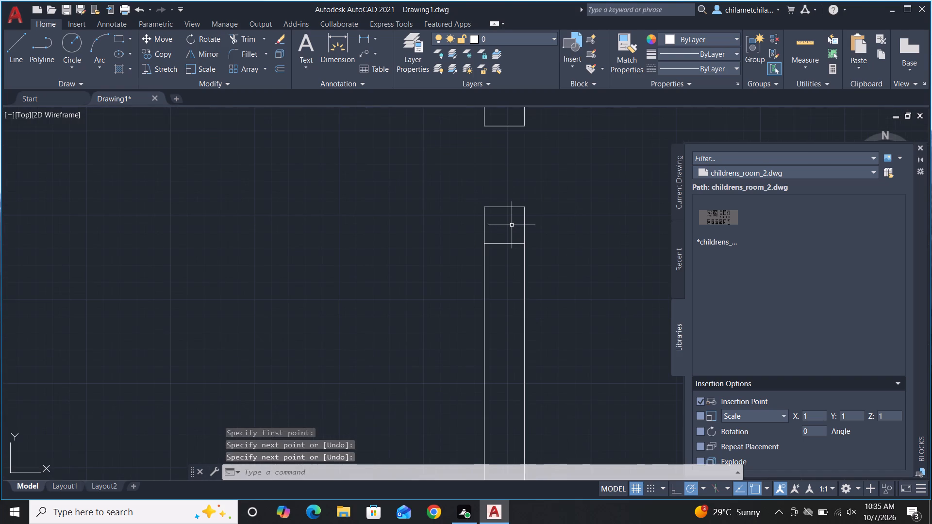
type("L")
key("space")
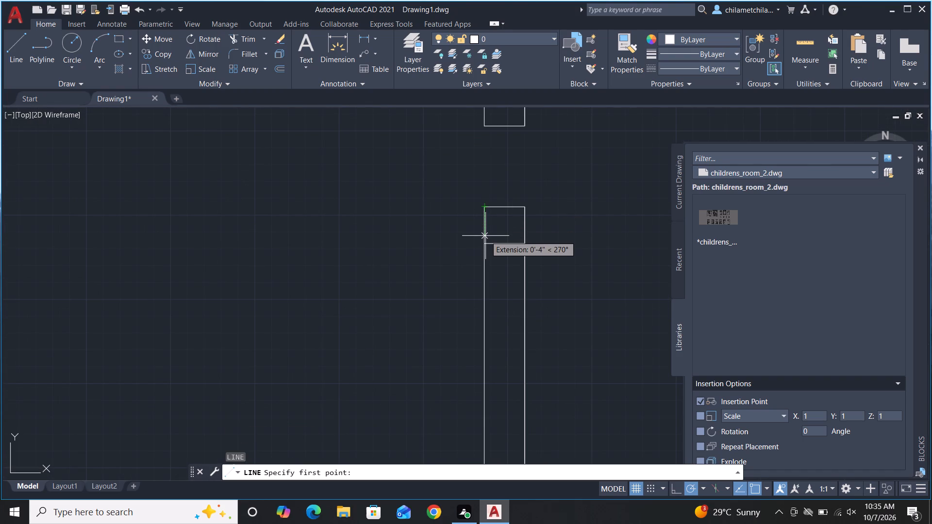
left_click(485, 236)
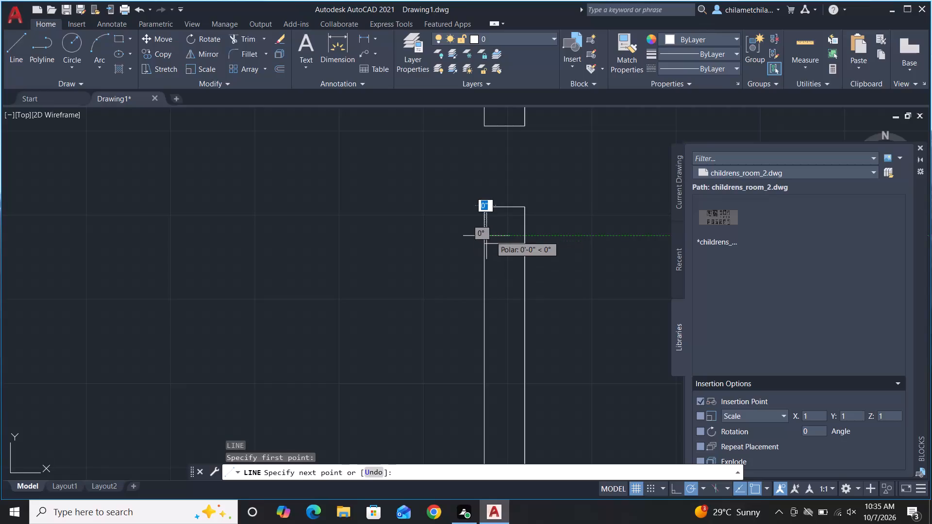
left_click(528, 237)
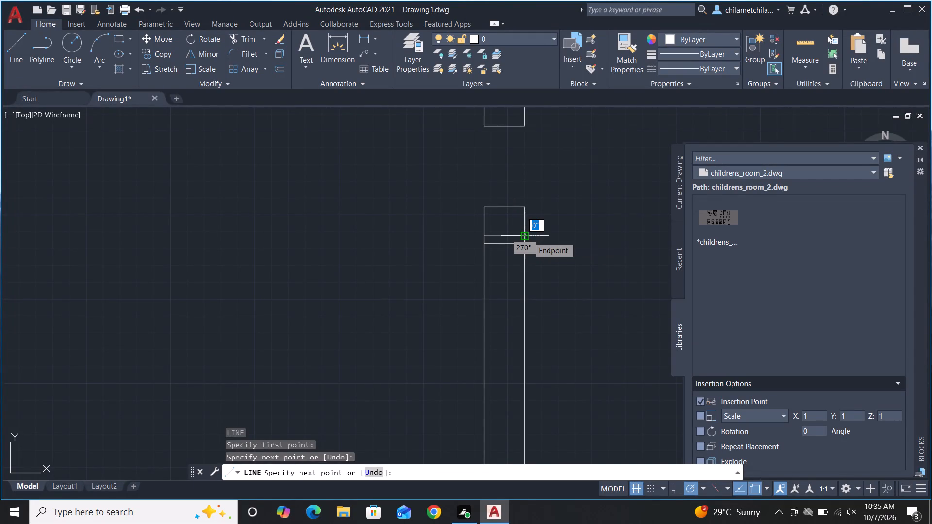
key("space")
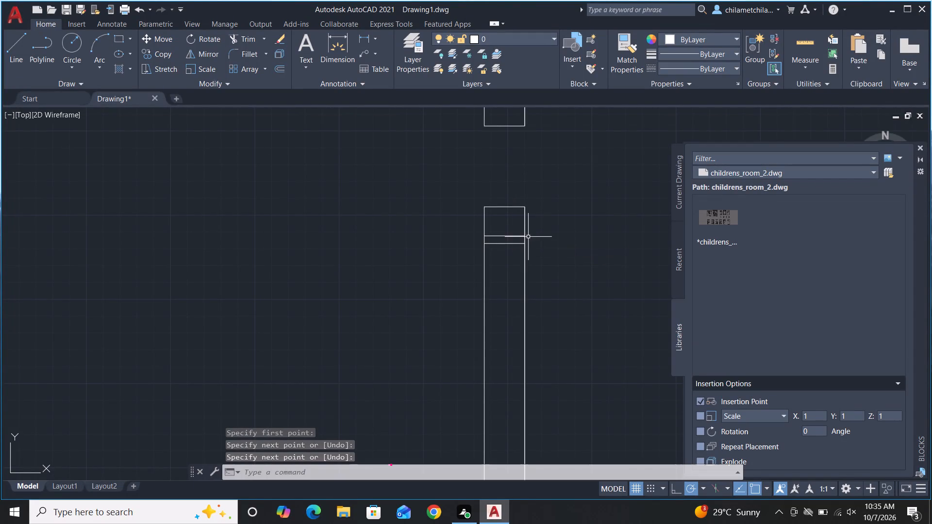
Trim away the wall piece above the new 4" offset line to widen the opening, and remove the surplus line just below it.
type("TR")
key("space")
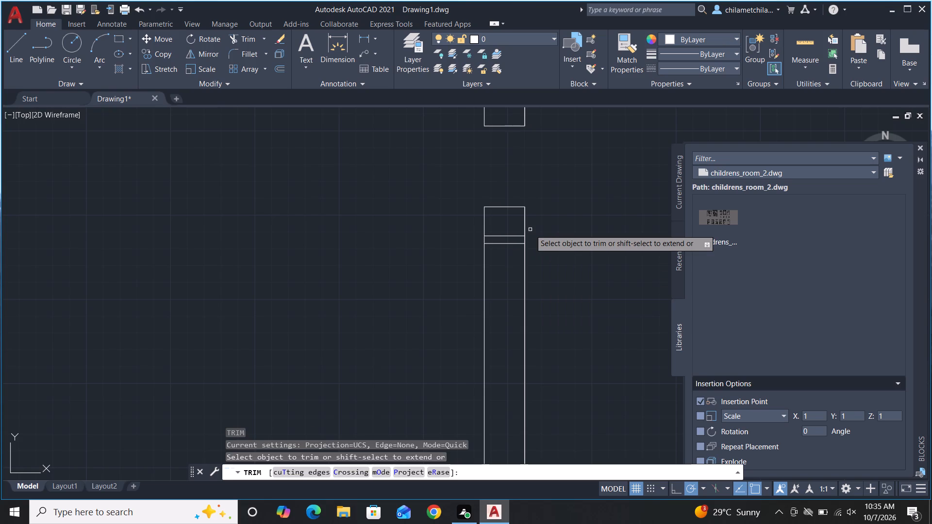
left_click(516, 190)
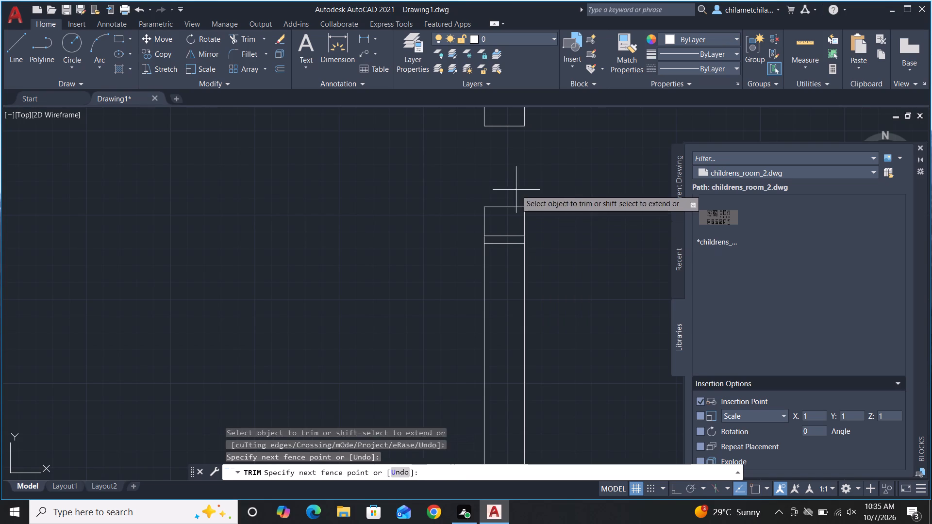
left_click(539, 237)
left_click(513, 198)
left_click(457, 229)
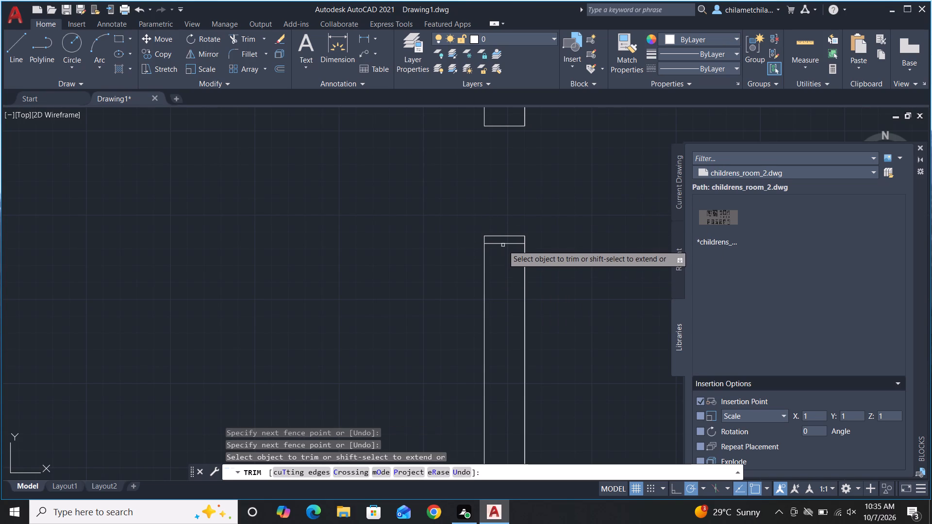
left_click(503, 245)
scroll(554, 208, "down", 2)
scroll(567, 149, "down", 1)
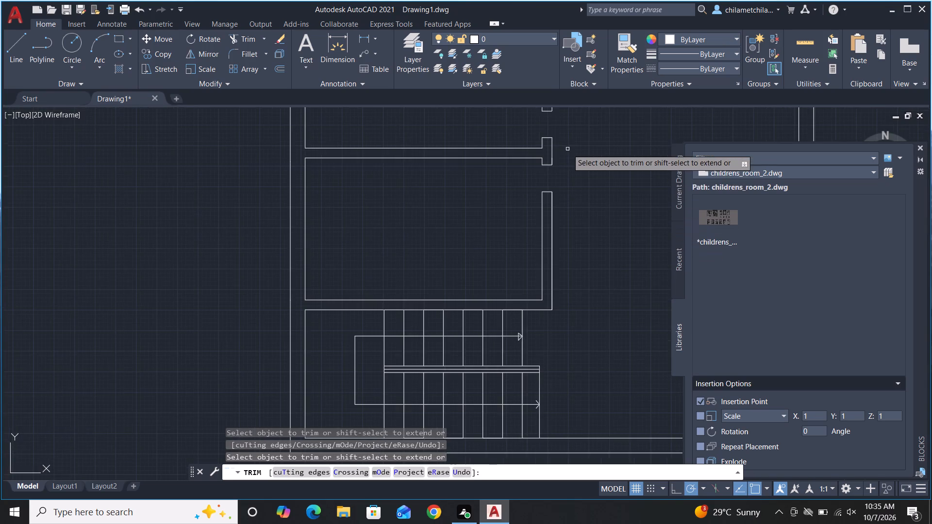
scroll(581, 194, "down", 2)
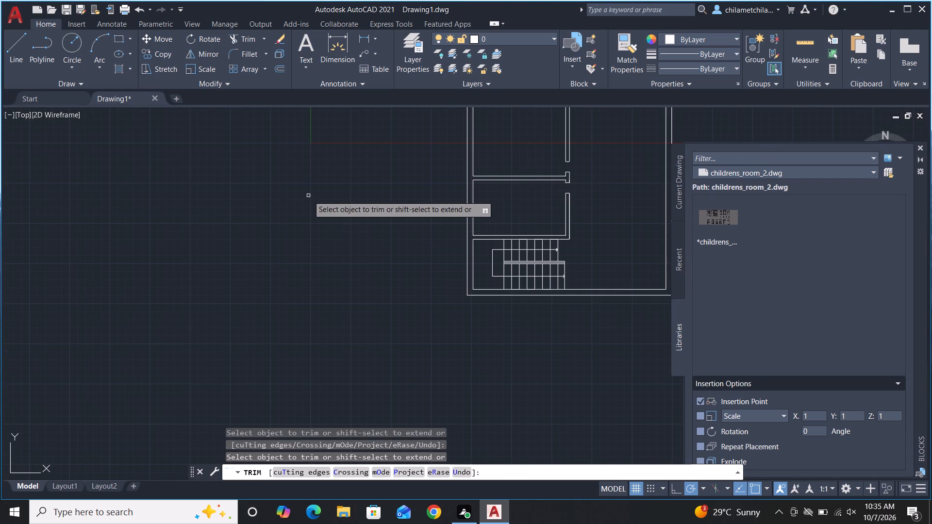
key("Escape")
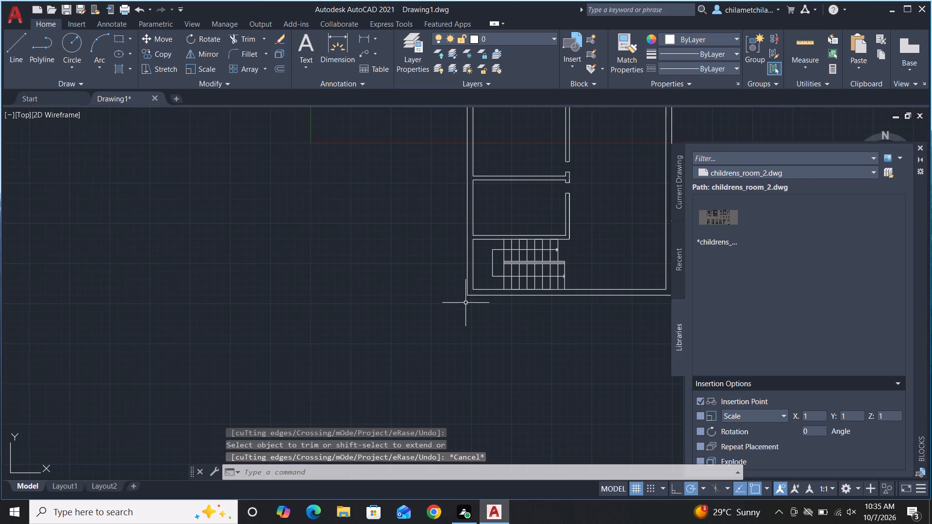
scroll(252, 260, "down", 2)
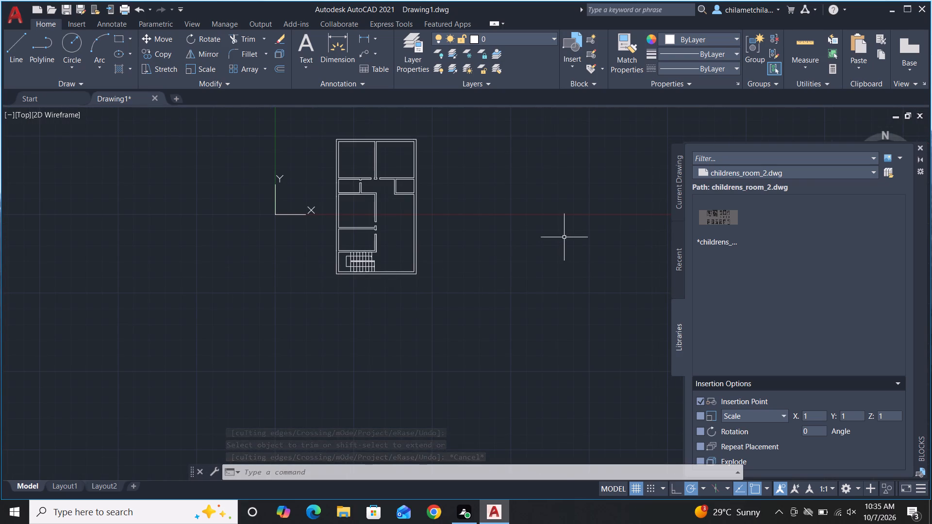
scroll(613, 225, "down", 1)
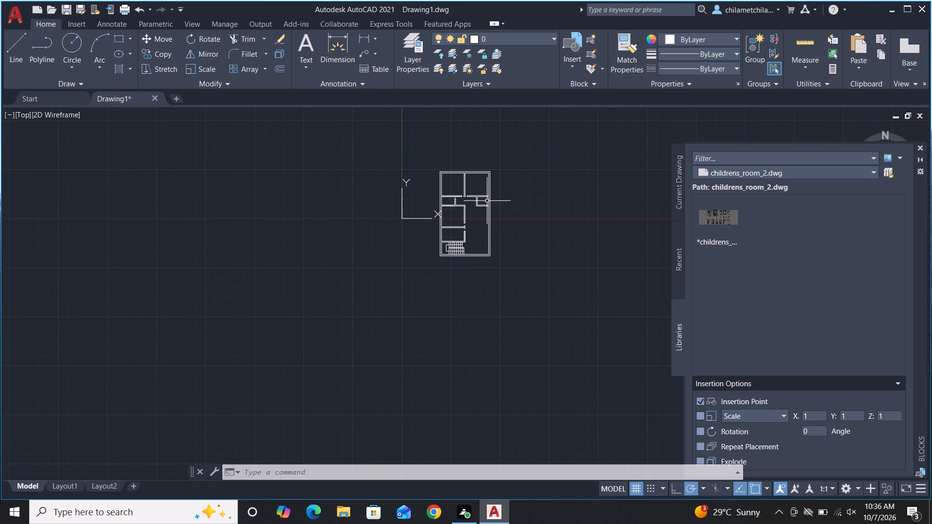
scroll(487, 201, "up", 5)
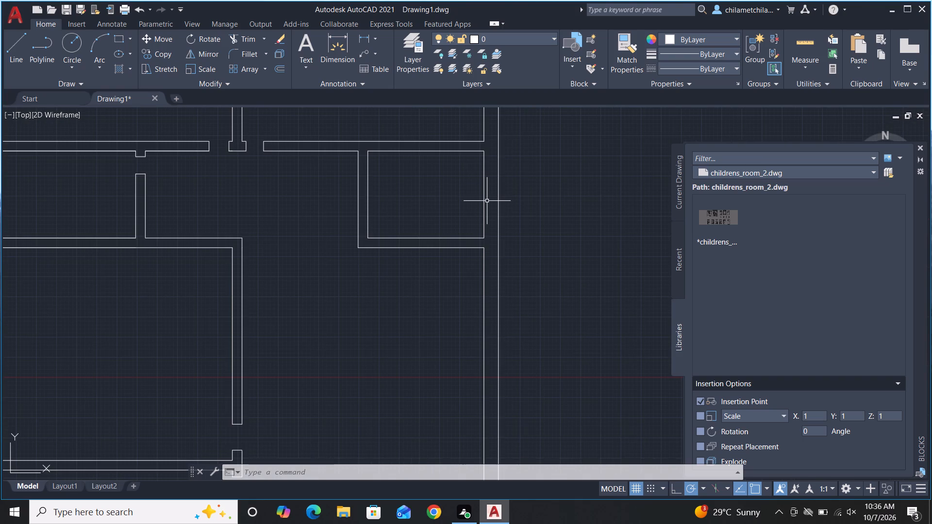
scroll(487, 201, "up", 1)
Draw two 6" lines across the small right room's lower wall, the first about 1'-7" from its right inner corner, the second about 2'-4" further left.
type("L")
key("space")
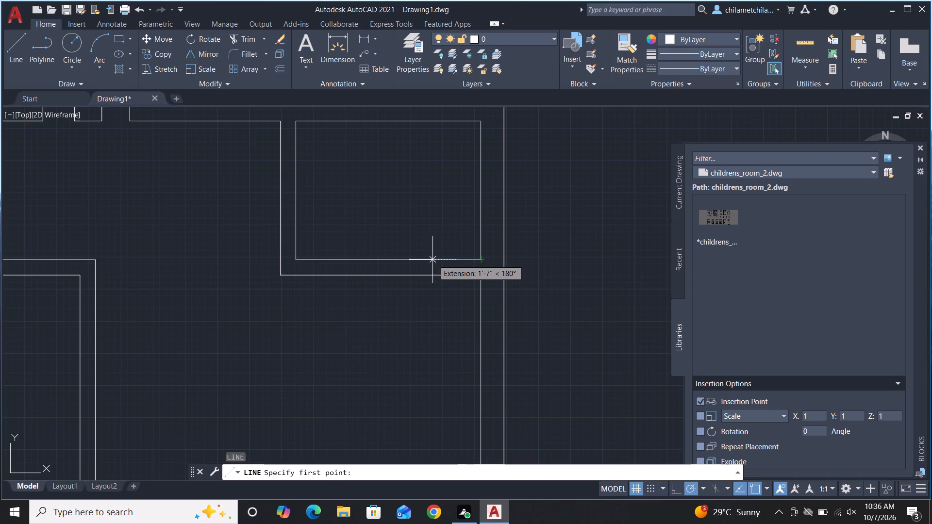
left_click(432, 260)
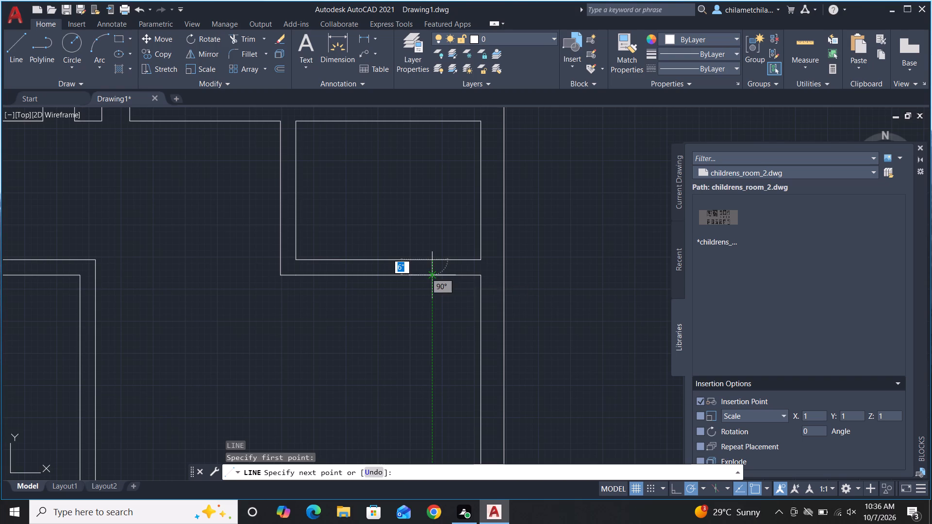
left_click(432, 275)
key("space")
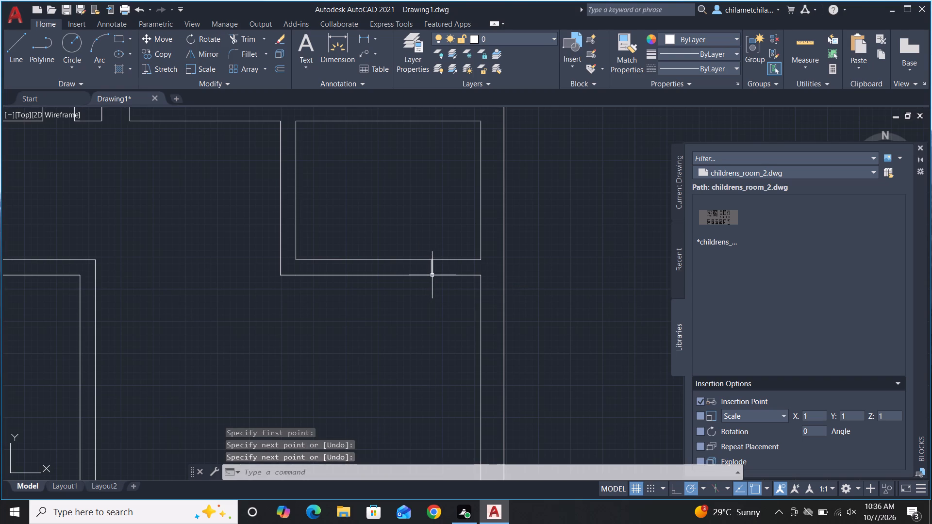
key("space")
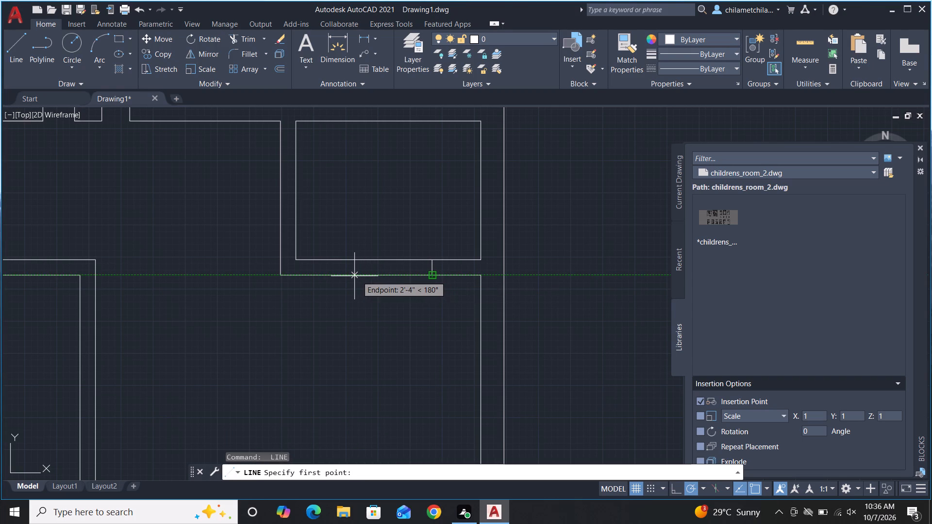
left_click(353, 274)
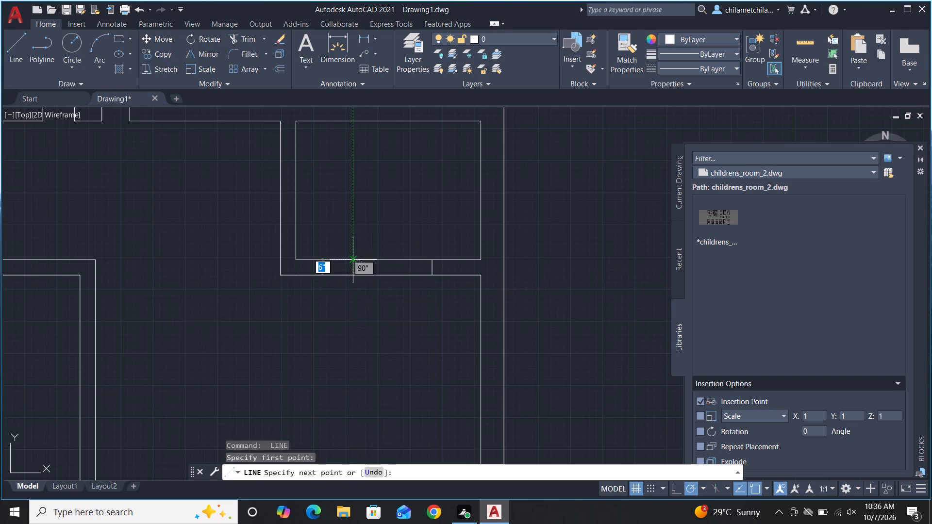
left_click(355, 256)
key("space")
Trim both wall lines between the two short lines on the small right room's lower wall to cut a door opening.
scroll(383, 134, "down", 2)
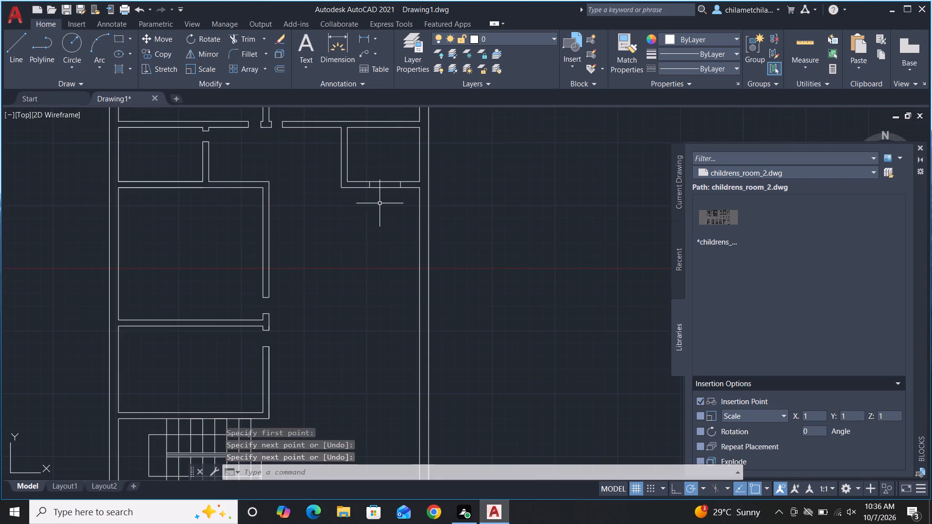
scroll(378, 179, "up", 2)
type("TR")
key("space")
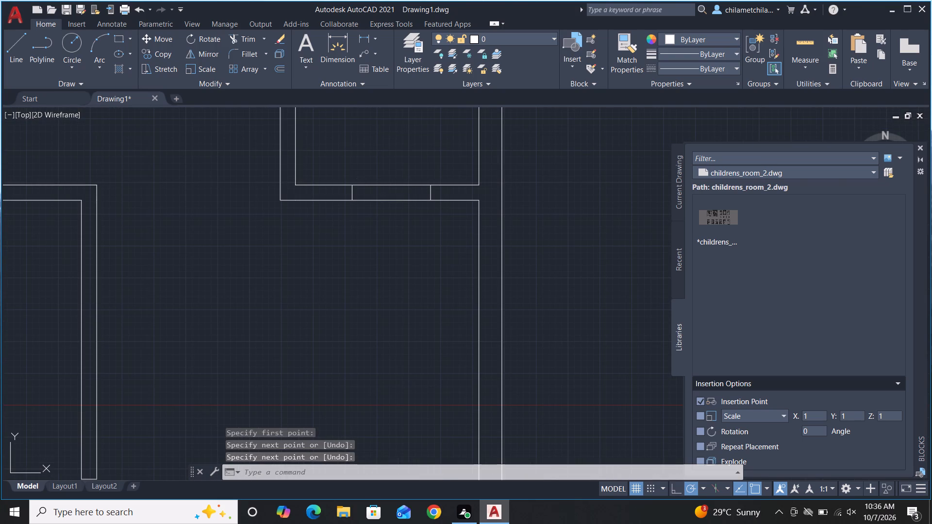
left_click(379, 186)
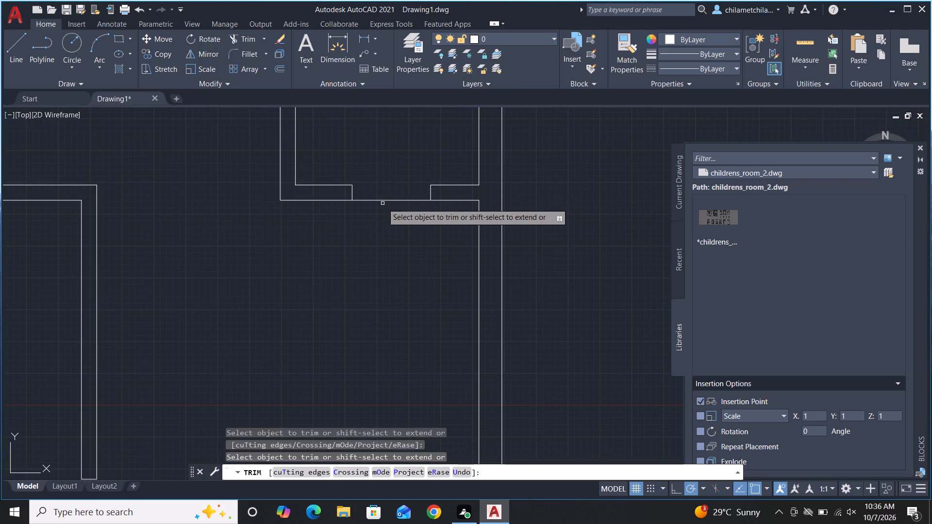
left_click(383, 180)
left_click(393, 240)
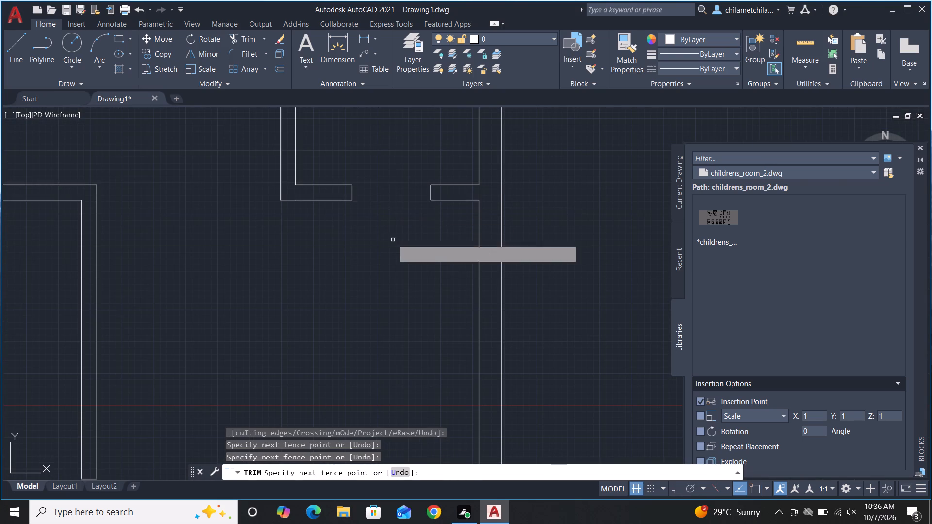
scroll(566, 156, "down", 4)
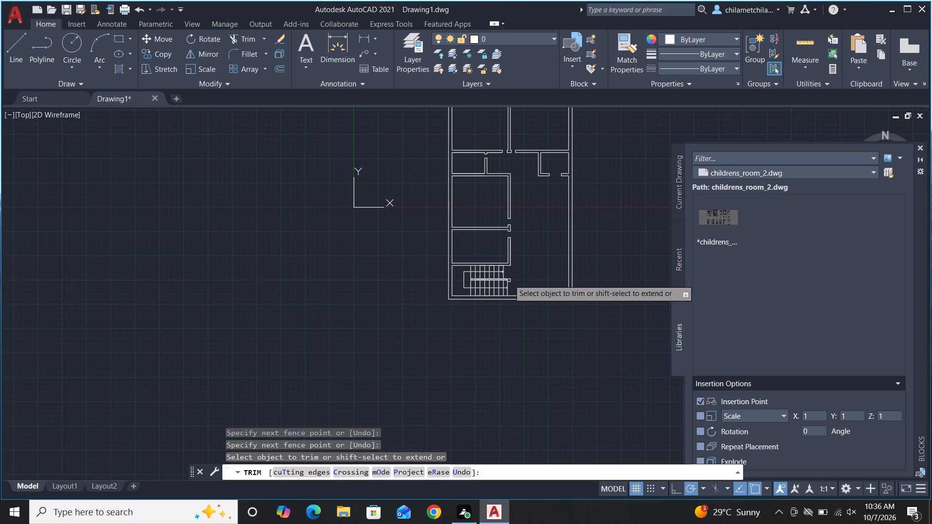
scroll(504, 270, "up", 3)
key("Escape")
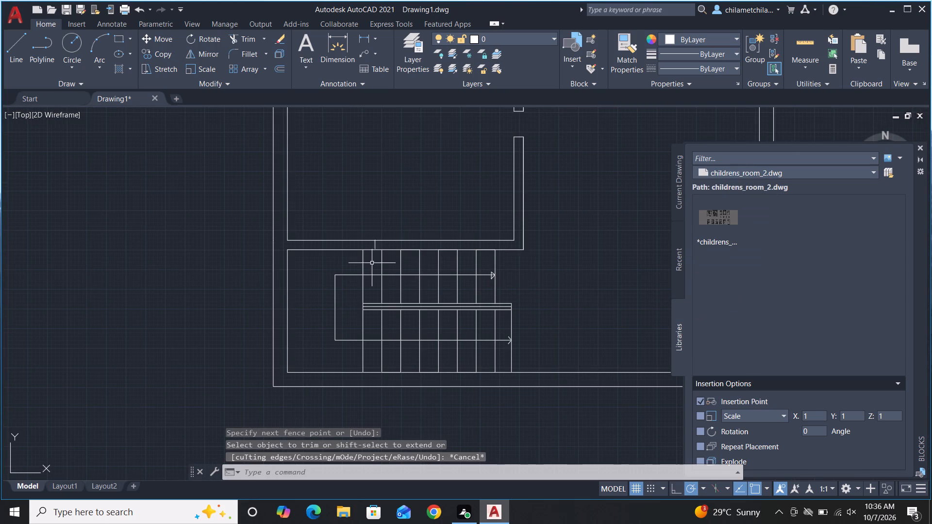
Draw two 9" lines about 1'-11" apart across the bottom outer wall, between the staircase and the plan's lower right corner.
scroll(315, 246, "down", 1)
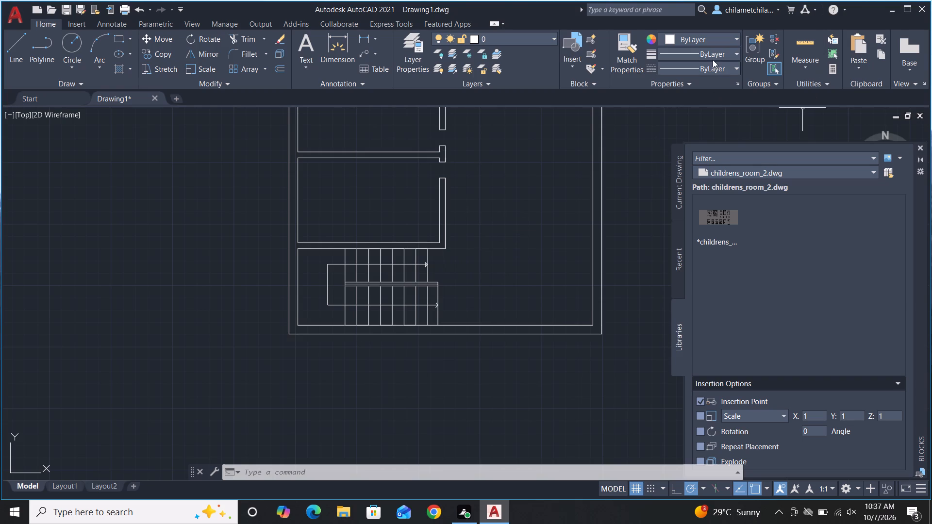
scroll(527, 201, "down", 2)
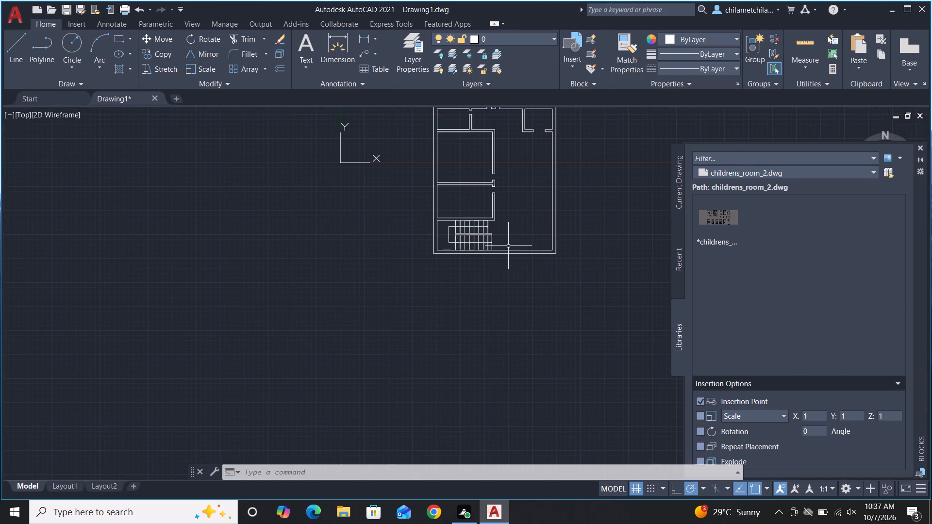
scroll(508, 246, "up", 3)
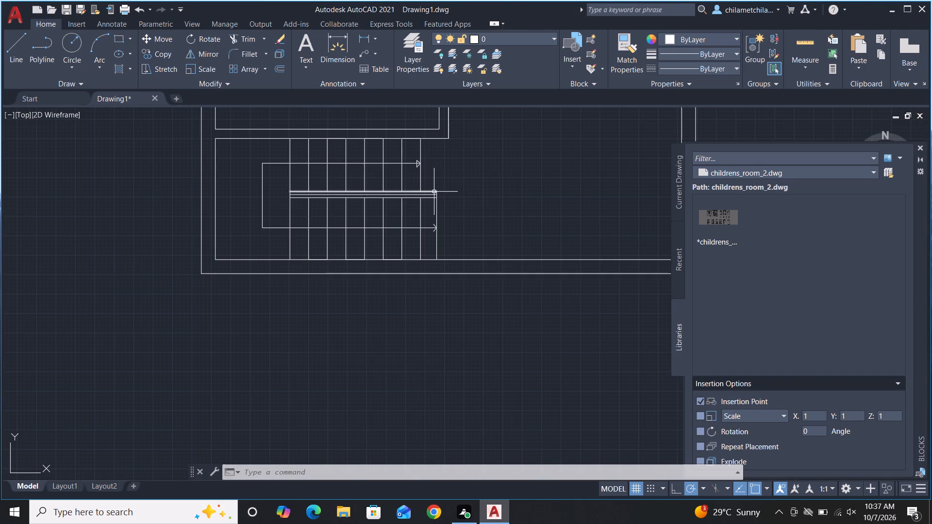
scroll(434, 192, "down", 2)
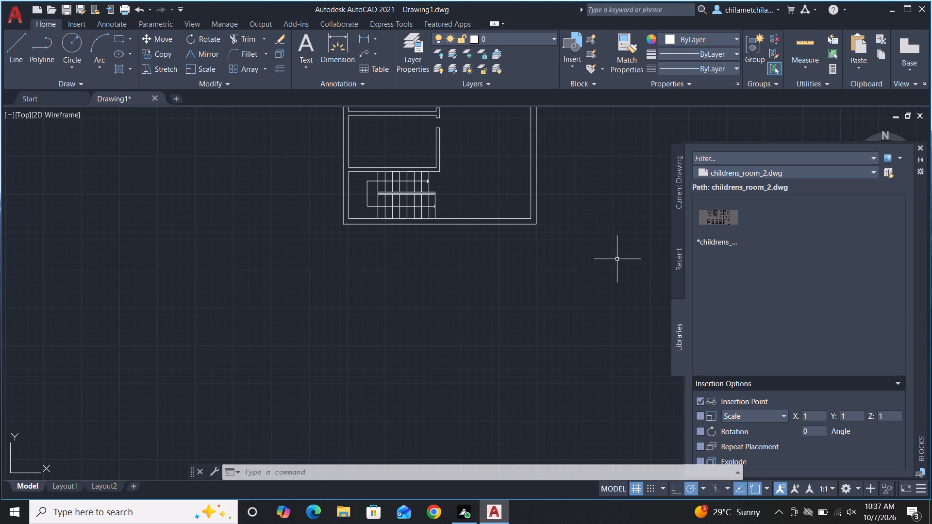
type("L")
key("space")
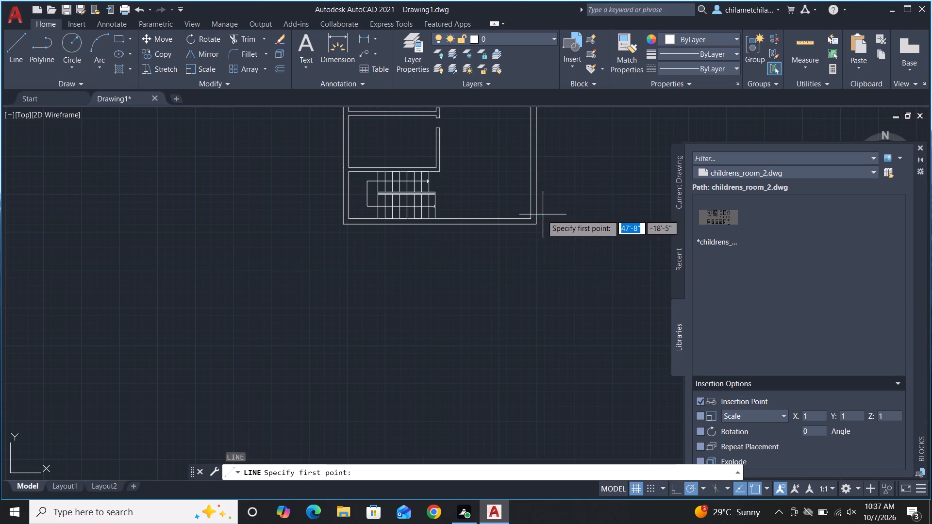
scroll(530, 217, "up", 2)
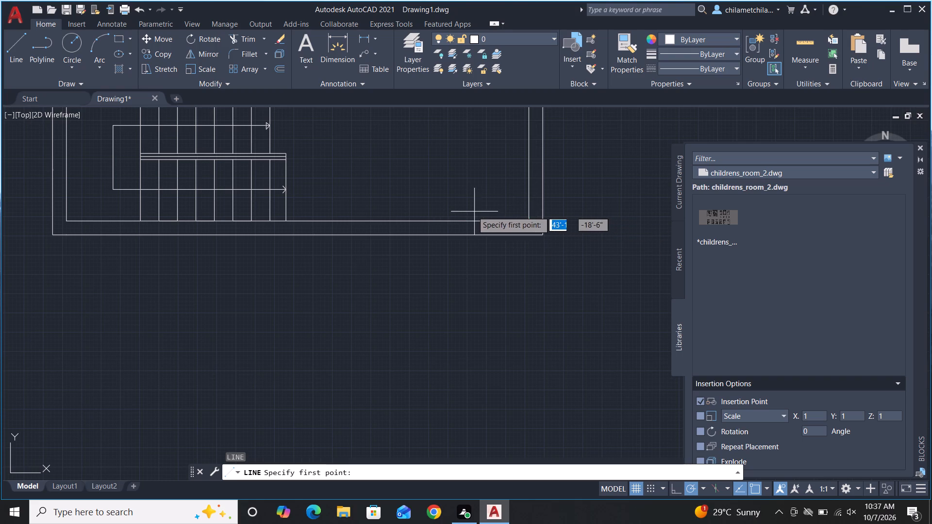
left_click(445, 220)
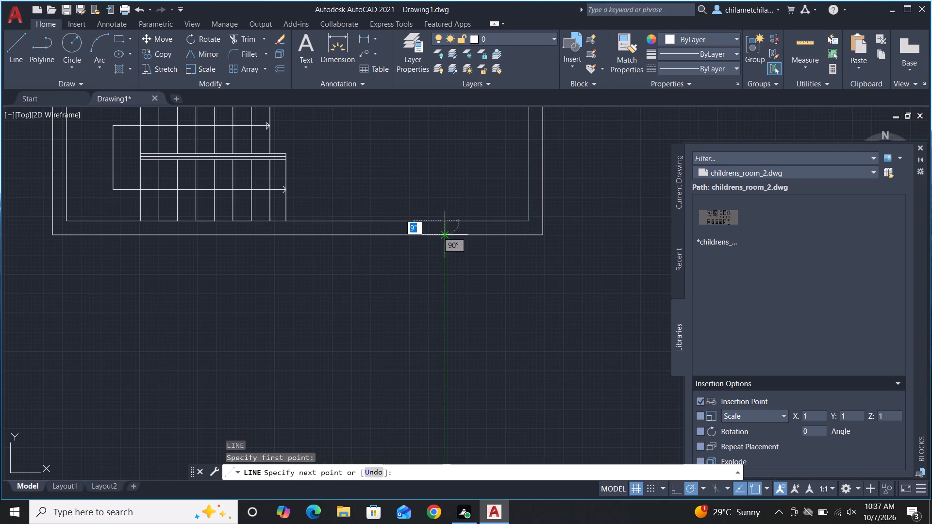
left_click(445, 234)
key("Escape")
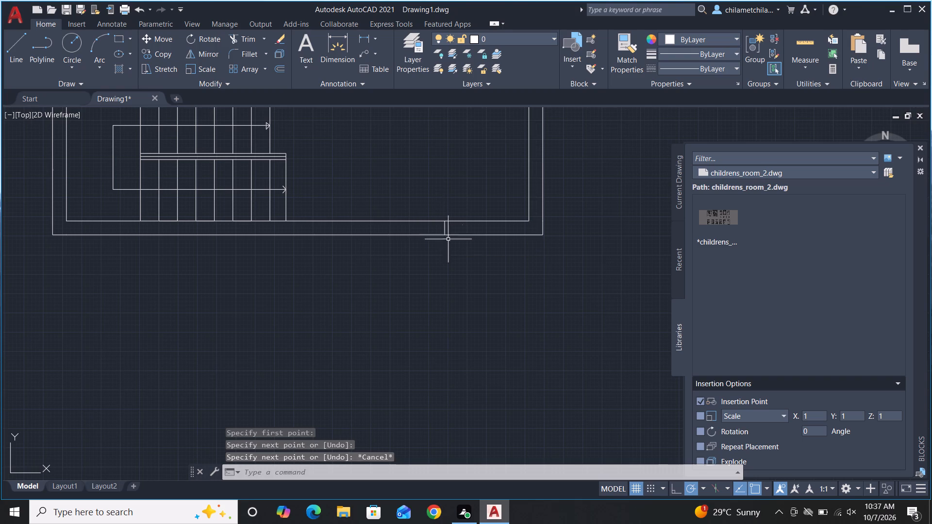
key("space")
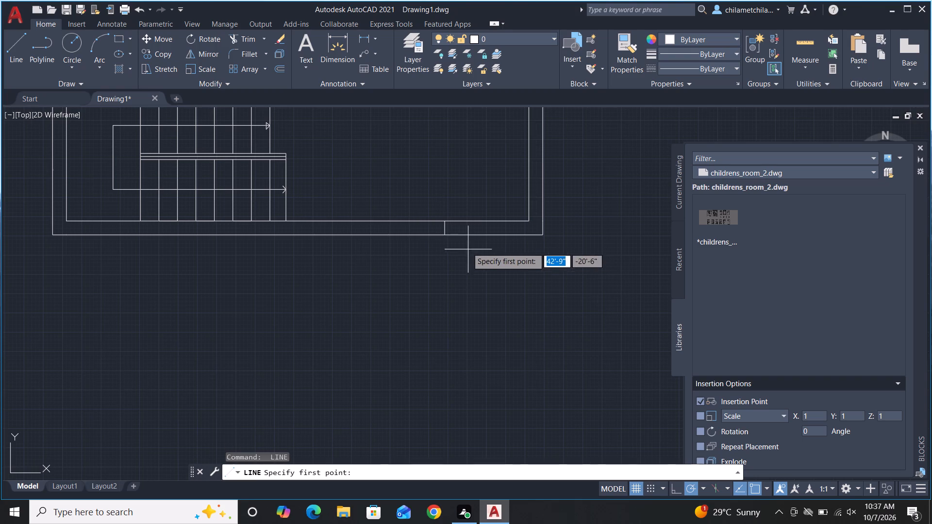
scroll(449, 222, "up", 2)
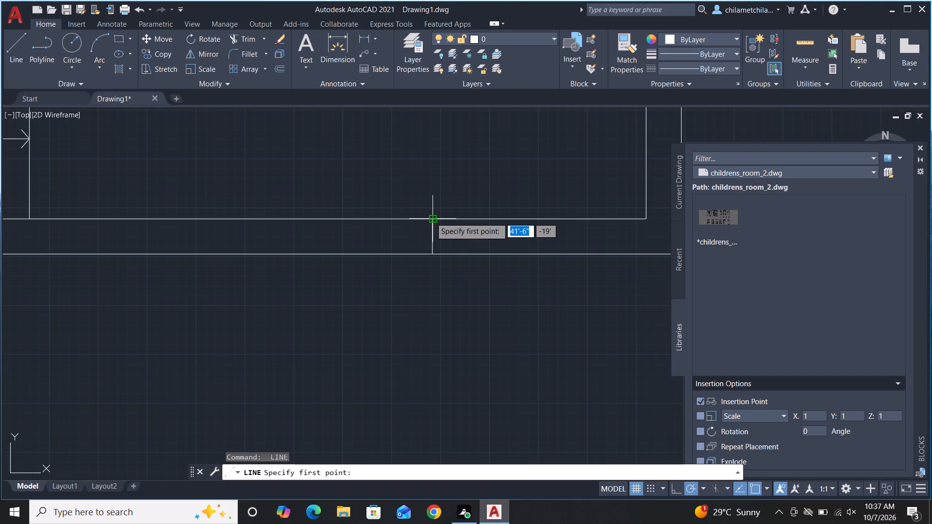
left_click(347, 218)
left_click(349, 252)
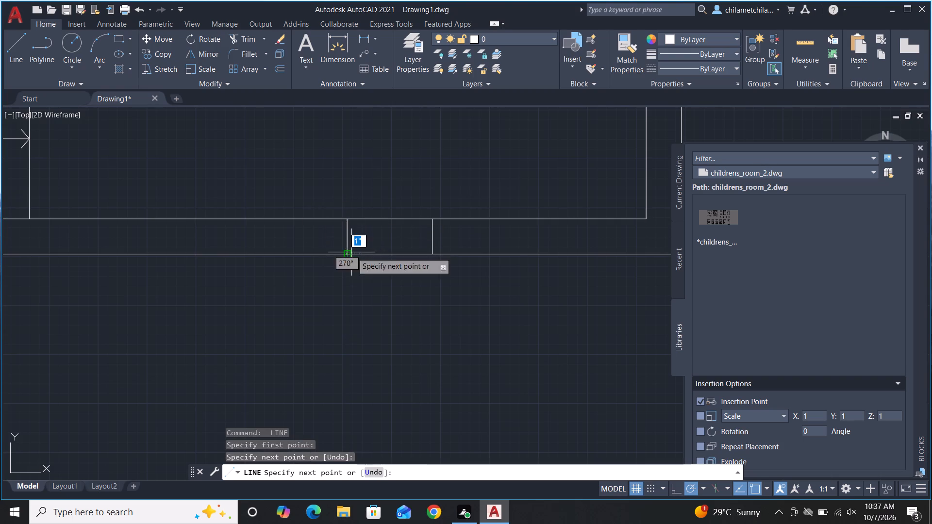
key("Escape")
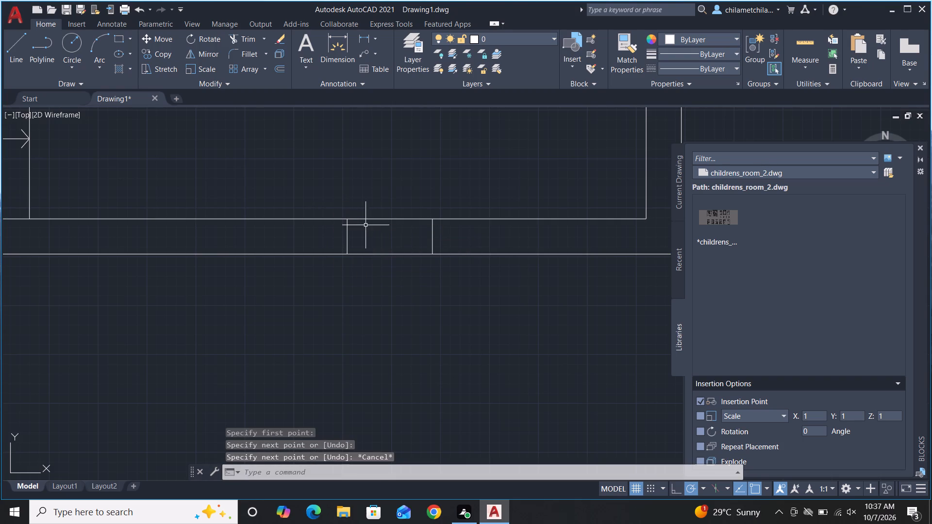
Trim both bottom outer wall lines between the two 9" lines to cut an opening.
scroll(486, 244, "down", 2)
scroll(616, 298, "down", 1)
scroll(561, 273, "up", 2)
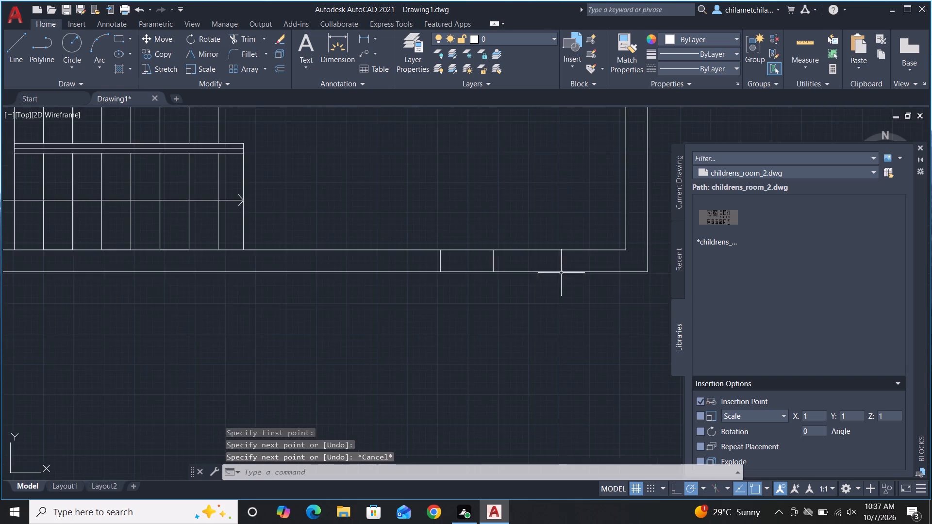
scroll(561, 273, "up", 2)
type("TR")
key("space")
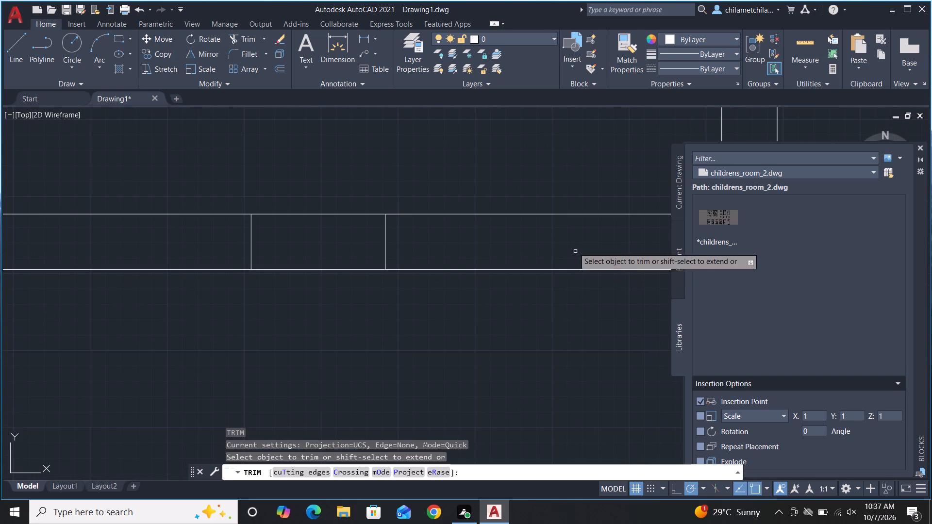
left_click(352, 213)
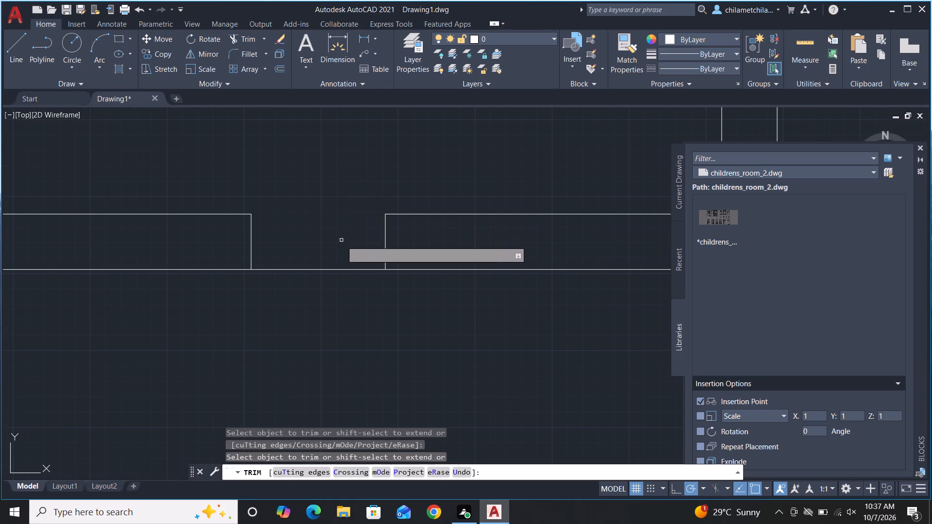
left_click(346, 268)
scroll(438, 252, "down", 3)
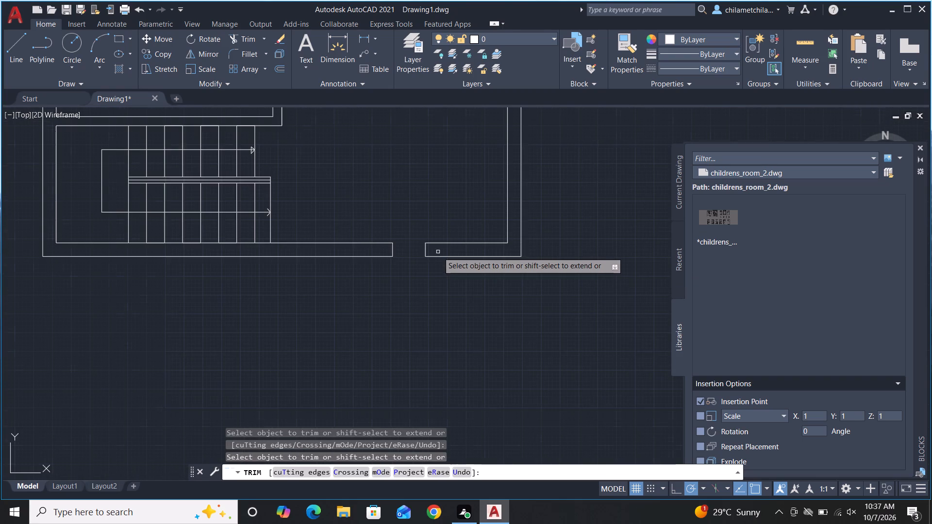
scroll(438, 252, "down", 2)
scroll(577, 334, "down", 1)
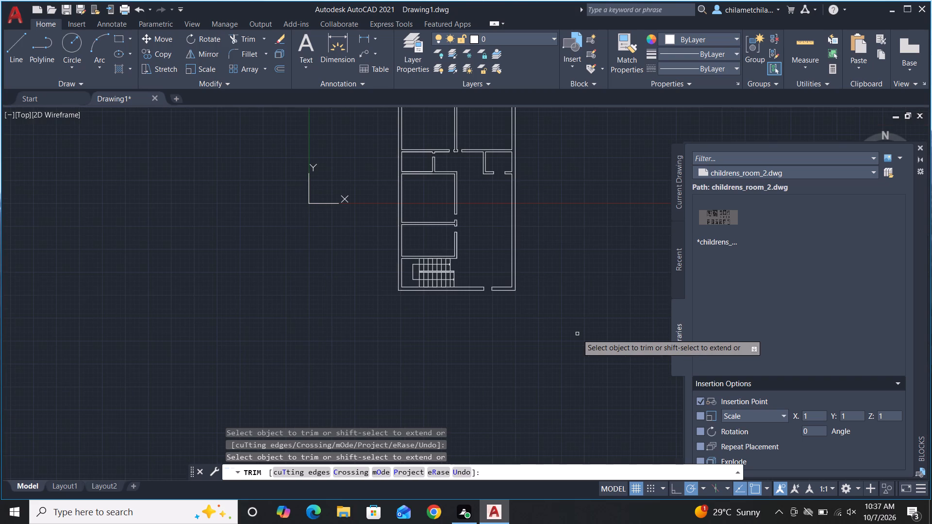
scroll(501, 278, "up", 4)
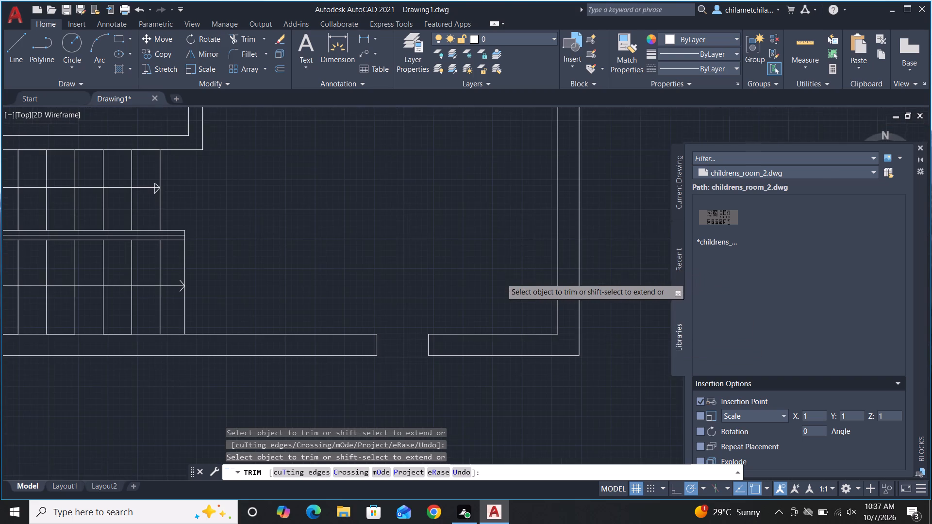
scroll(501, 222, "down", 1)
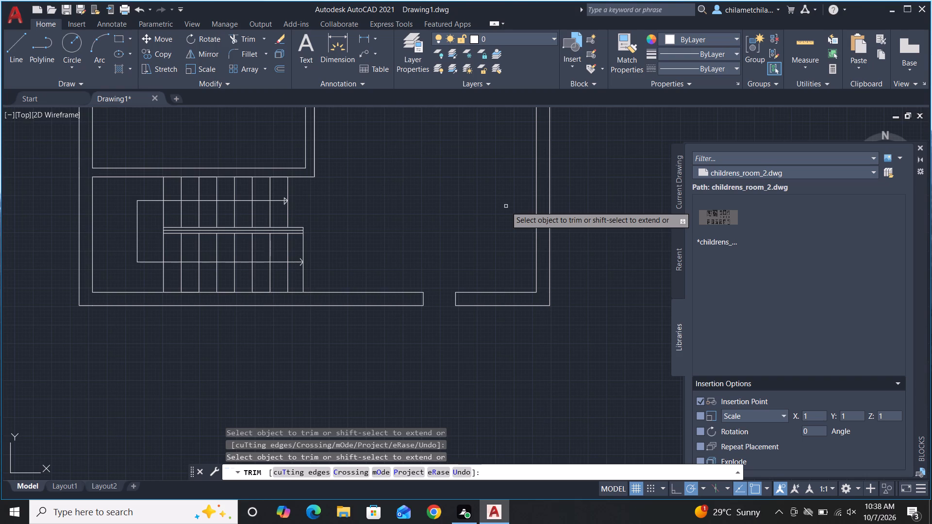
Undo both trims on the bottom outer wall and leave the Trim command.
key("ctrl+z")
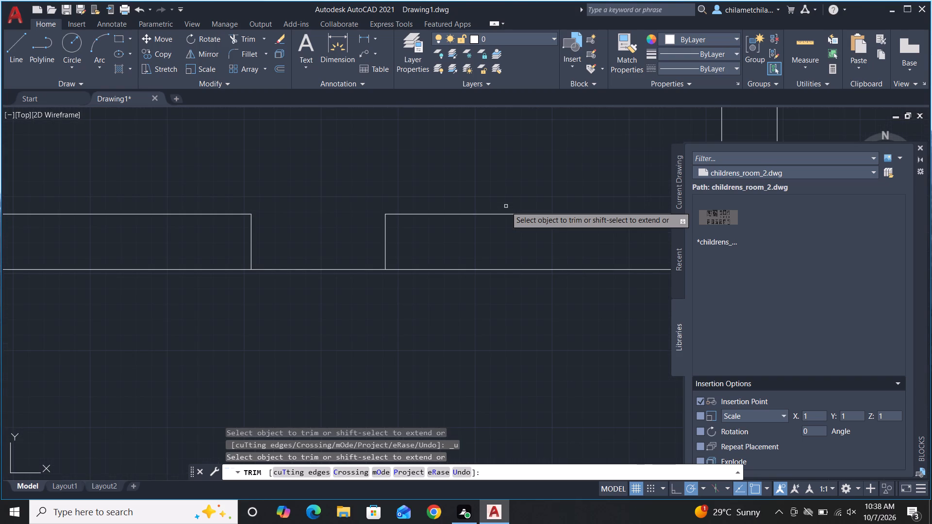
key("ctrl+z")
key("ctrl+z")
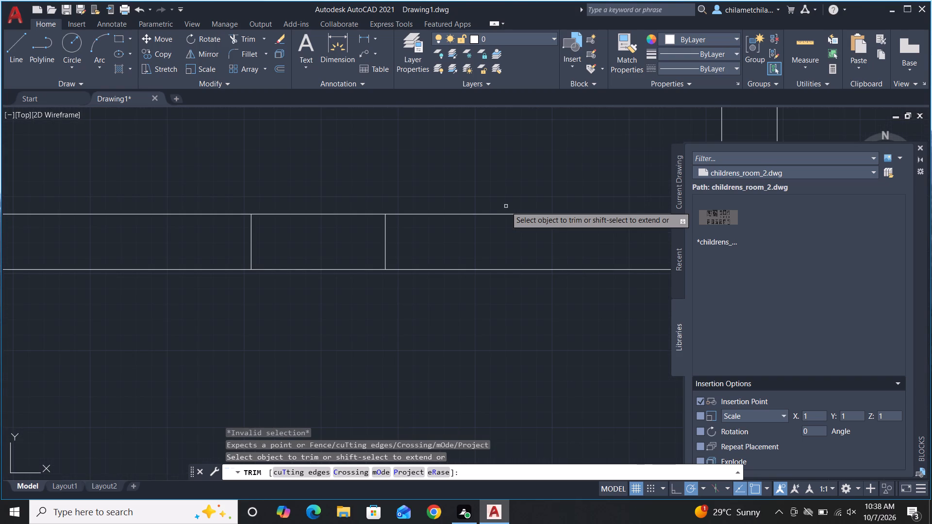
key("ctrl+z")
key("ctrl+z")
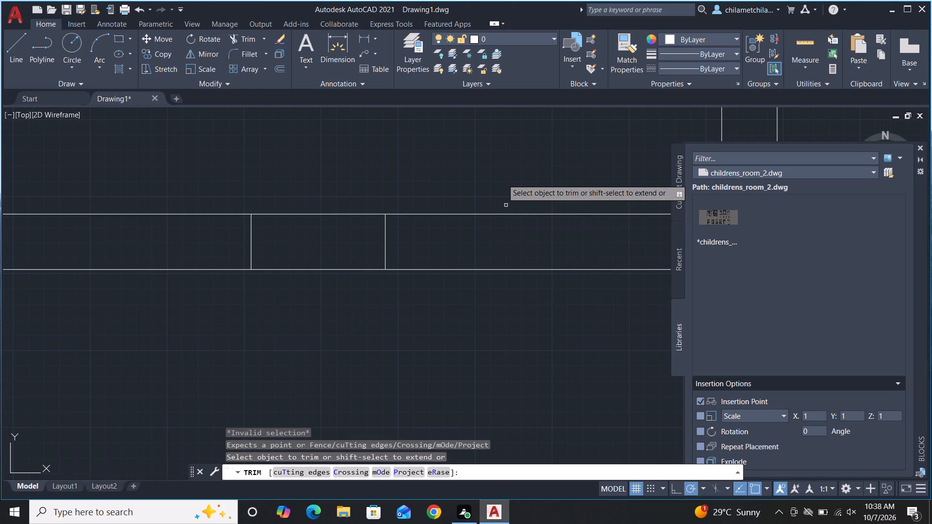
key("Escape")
Remove the two short 9" lines crossing the bottom outer wall with the Trim command.
scroll(403, 200, "down", 3)
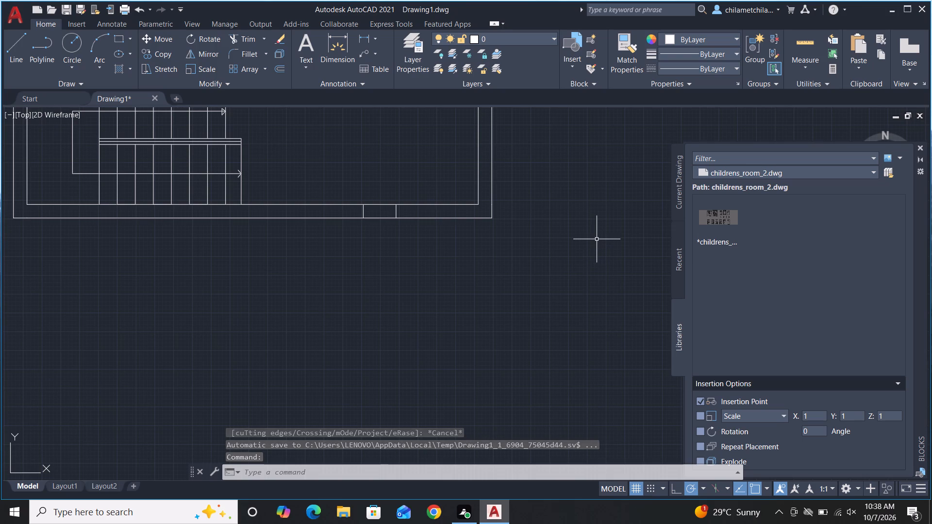
key("r")
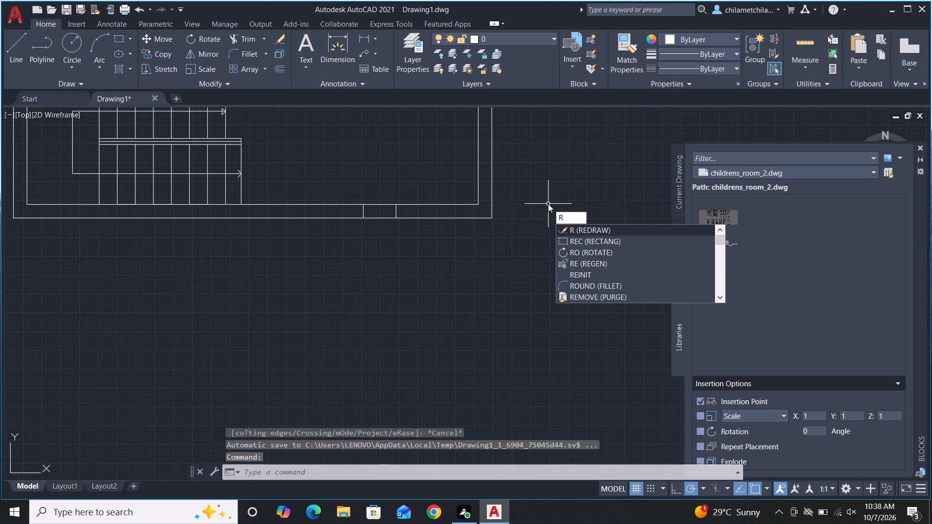
key("Escape")
type("TR")
key("space")
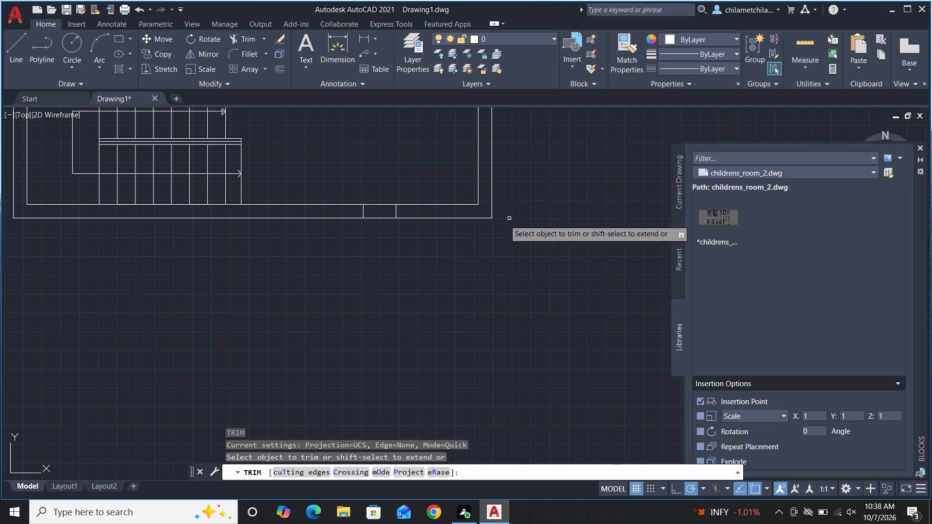
scroll(400, 211, "up", 3)
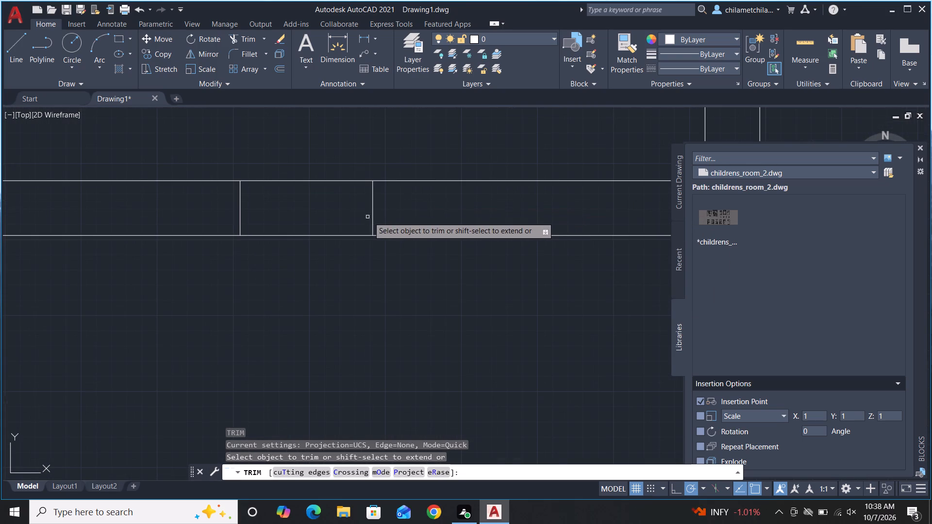
left_click(370, 214)
left_click(389, 209)
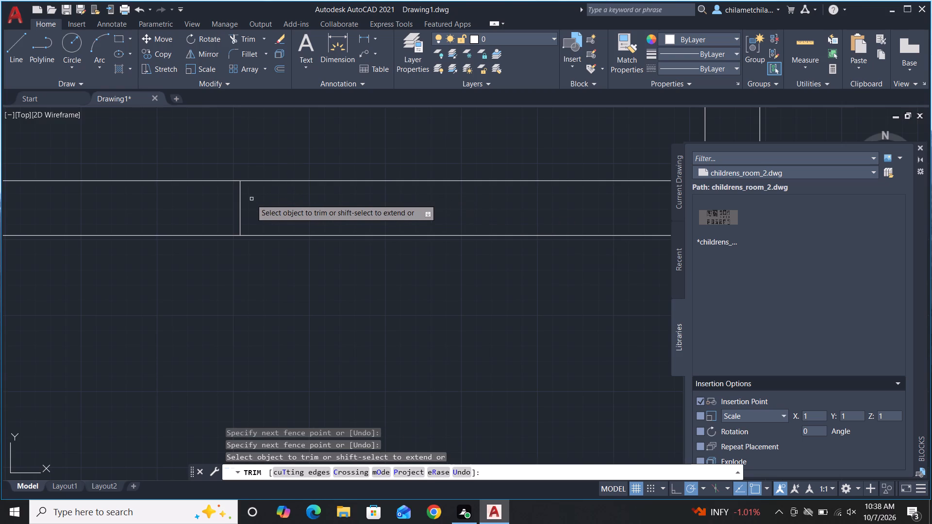
left_click(238, 202)
scroll(274, 174, "down", 2)
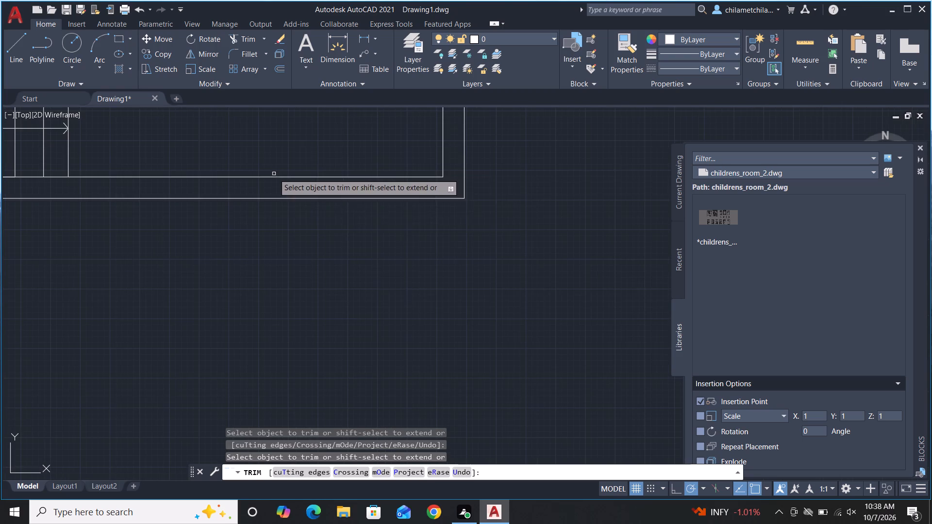
scroll(505, 335, "down", 1)
key("space")
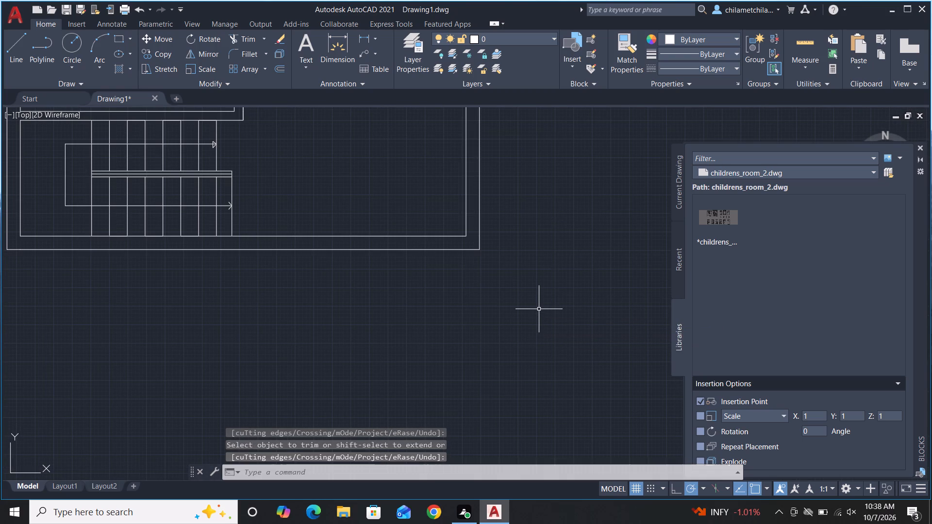
Draw two 9" lines about 2'-10" apart across the bottom outer wall, the first about 5'-9" from the inner lower right corner.
type("L")
key("space")
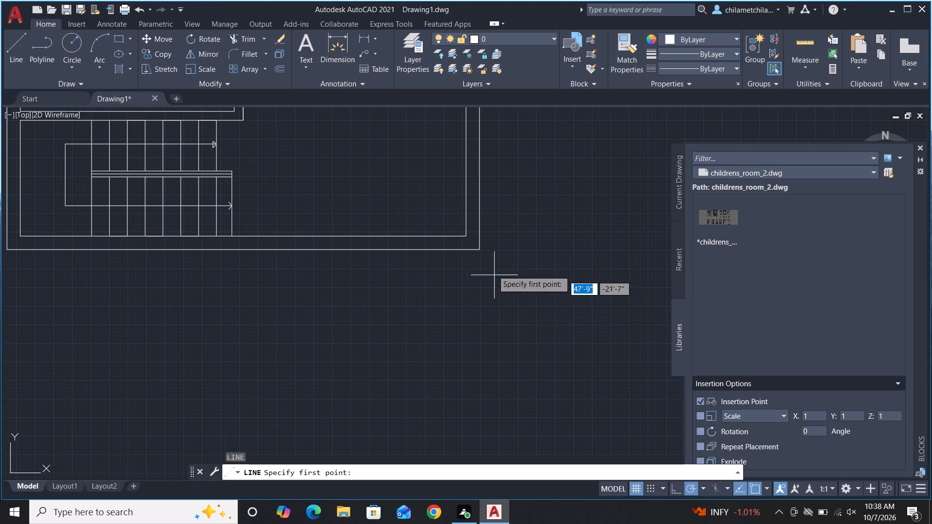
left_click(364, 237)
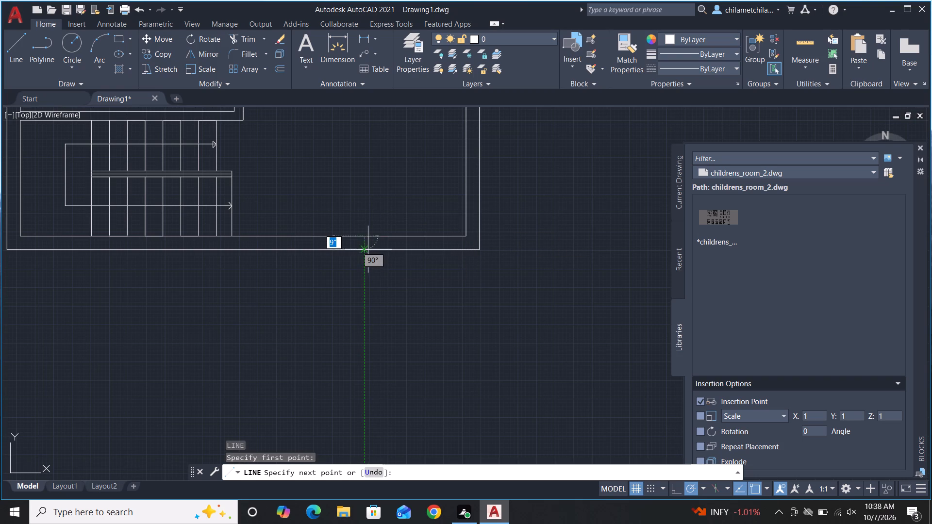
left_click(365, 250)
key("space")
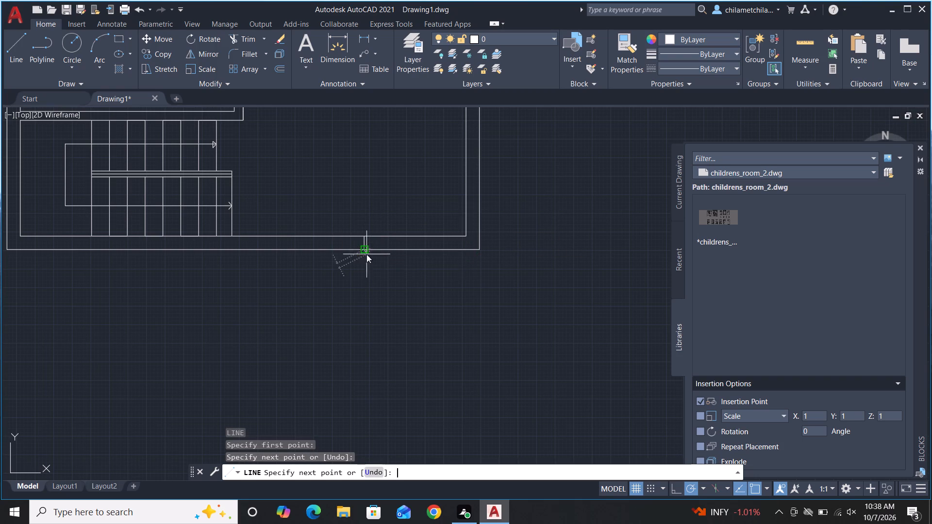
key("space")
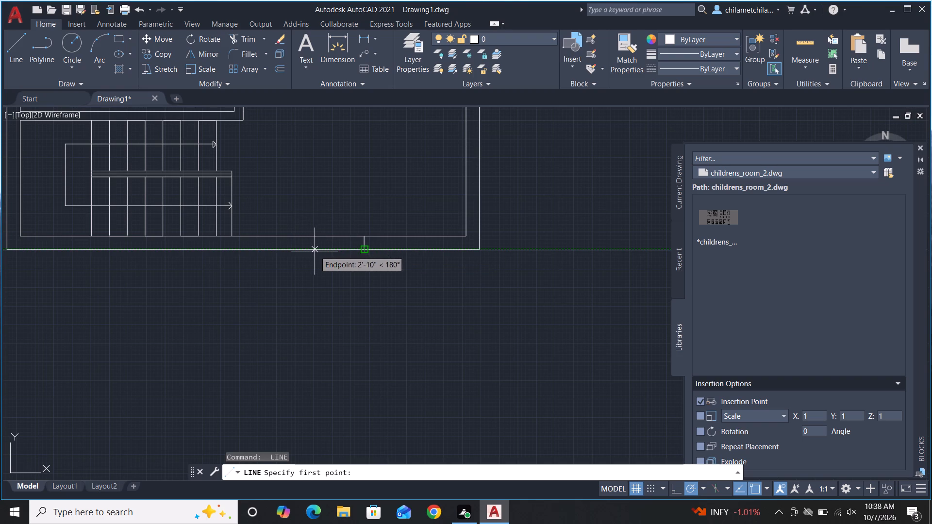
left_click(315, 251)
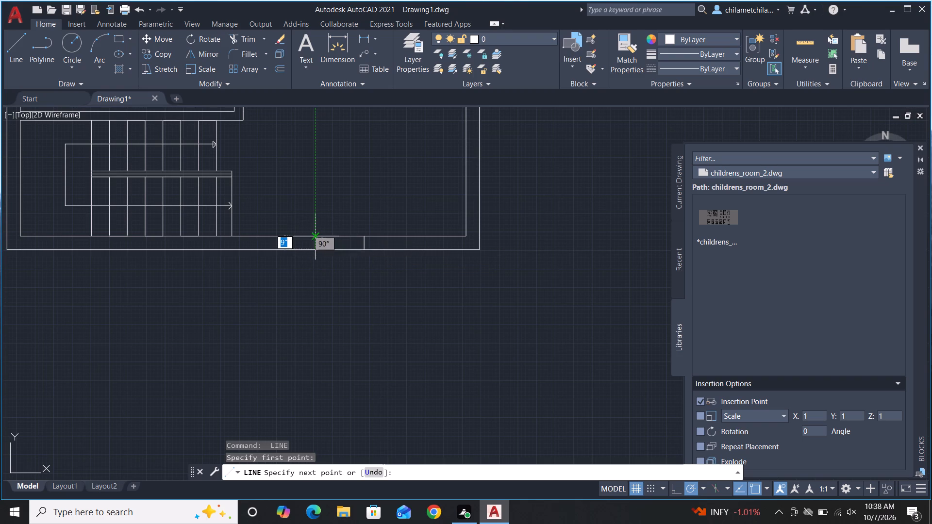
left_click(316, 232)
key("Escape")
Trim both bottom outer wall lines between the two 9" lines to cut the entrance opening.
scroll(413, 357, "down", 2)
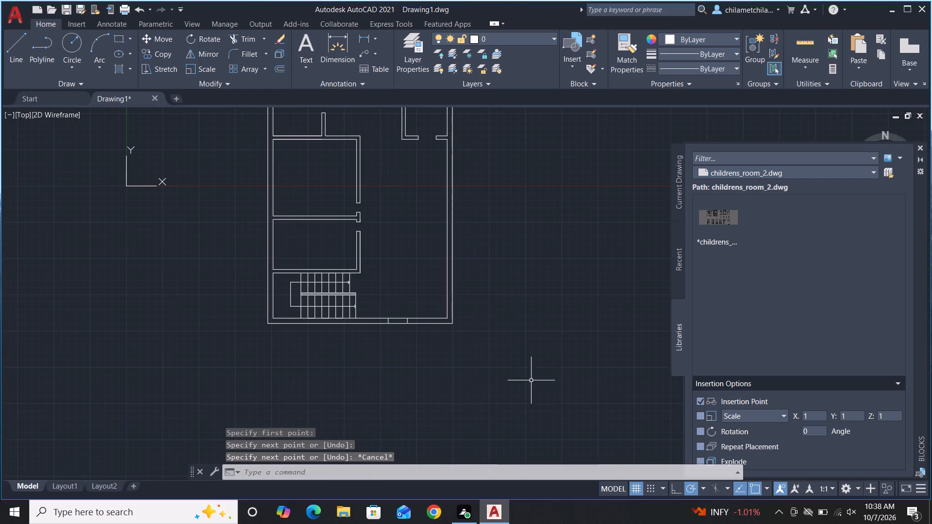
scroll(443, 340, "up", 2)
type("TR")
key("space")
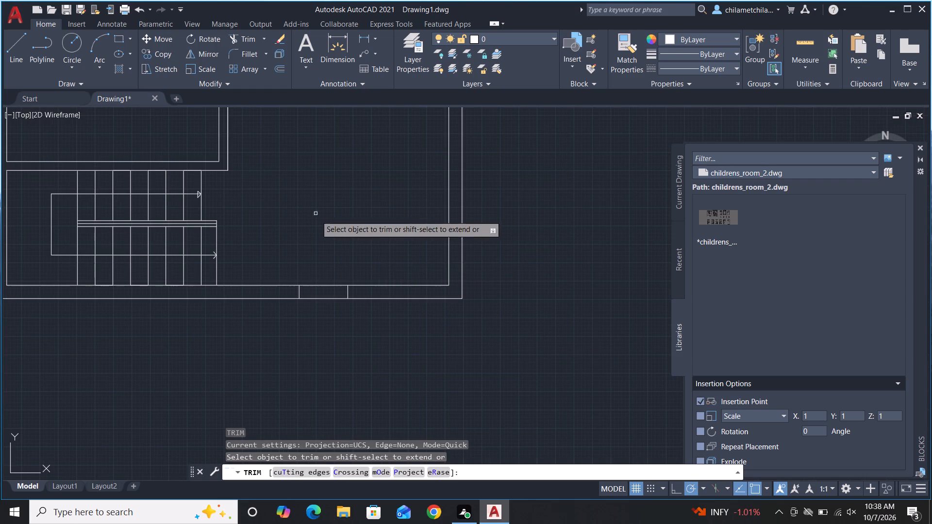
left_click(317, 284)
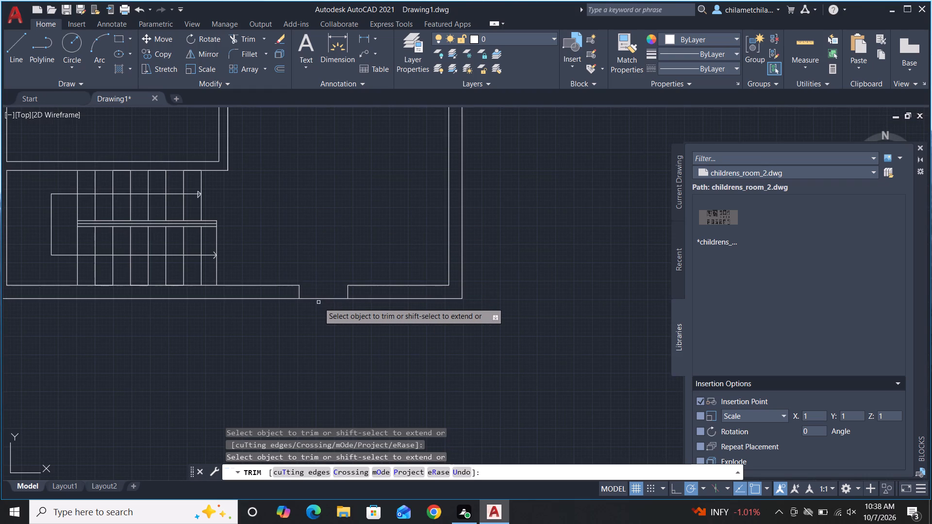
left_click(319, 299)
scroll(532, 317, "down", 2)
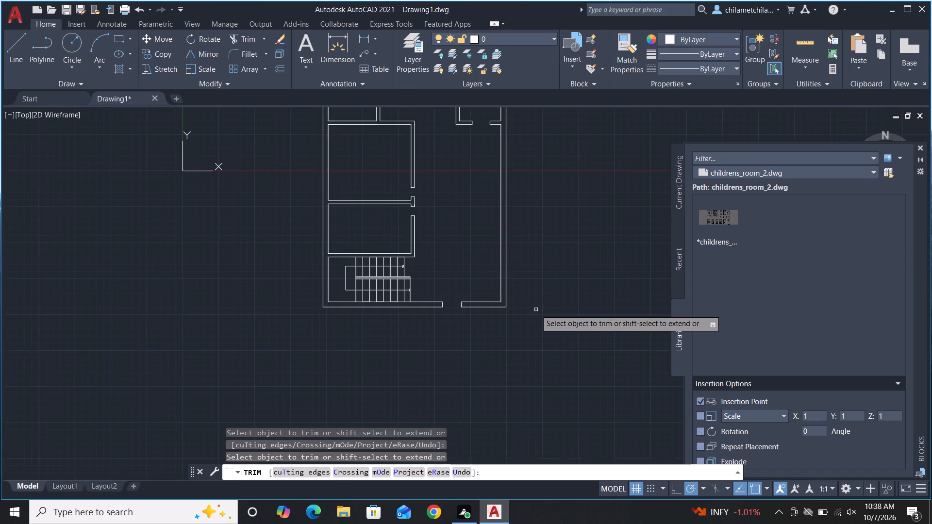
scroll(538, 306, "down", 1)
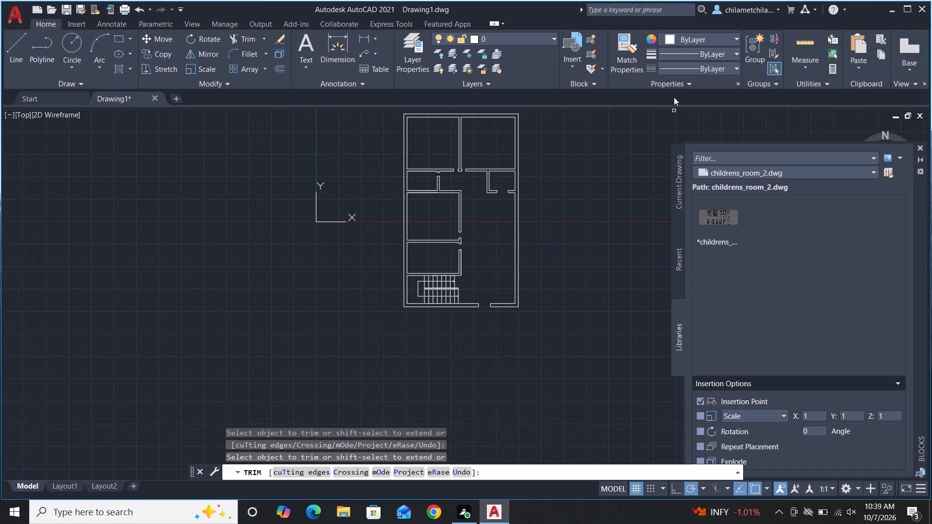
key("Escape")
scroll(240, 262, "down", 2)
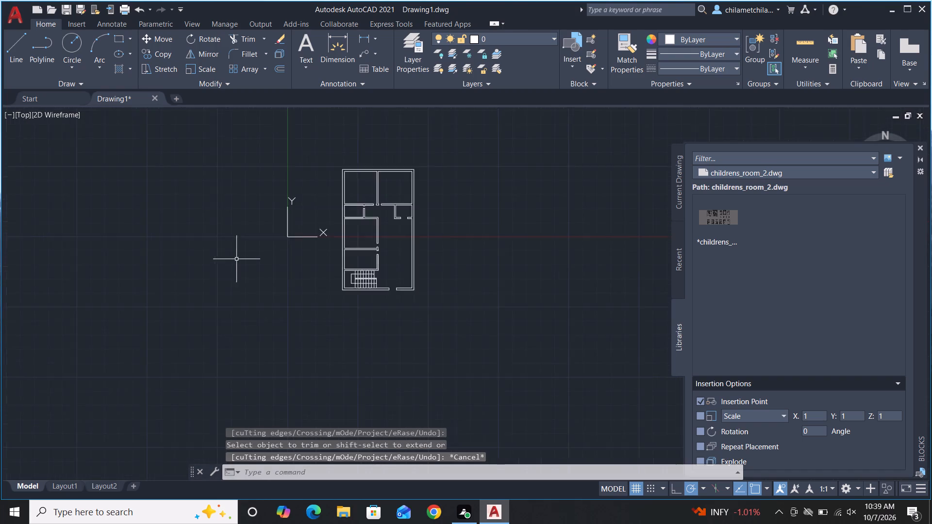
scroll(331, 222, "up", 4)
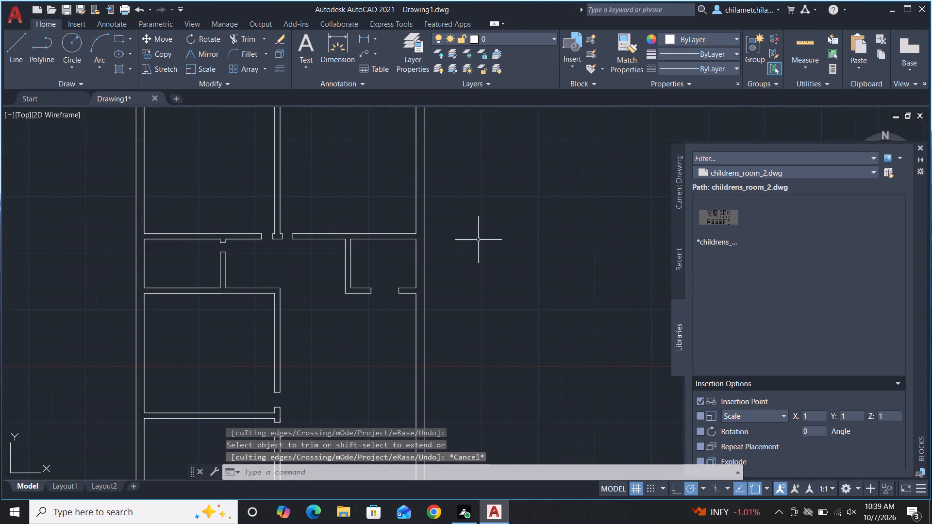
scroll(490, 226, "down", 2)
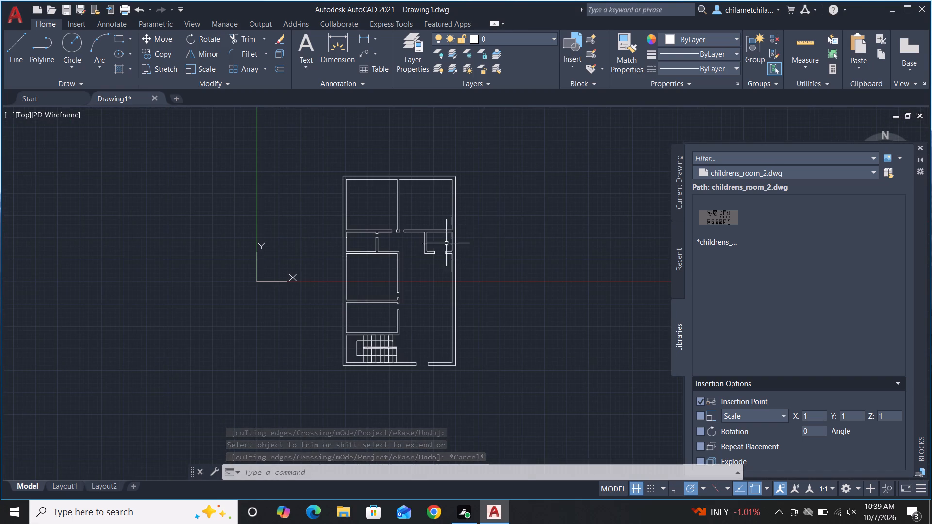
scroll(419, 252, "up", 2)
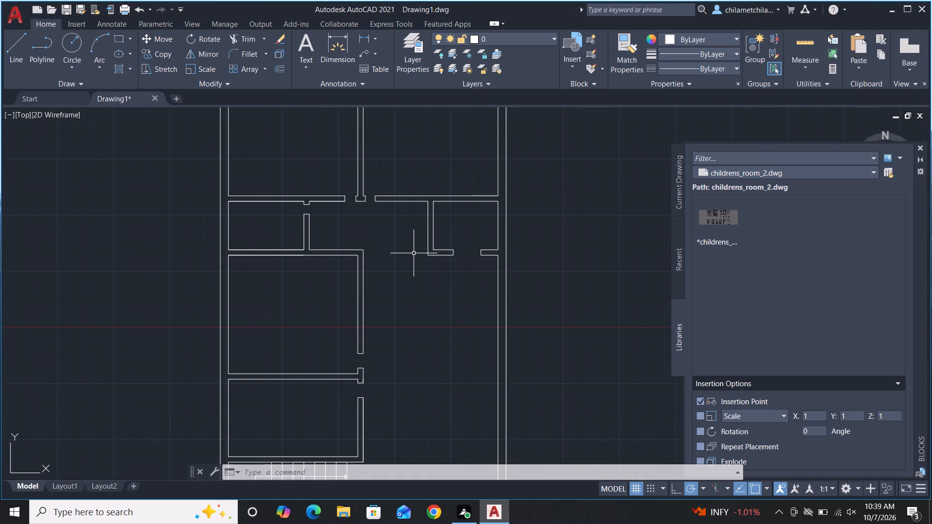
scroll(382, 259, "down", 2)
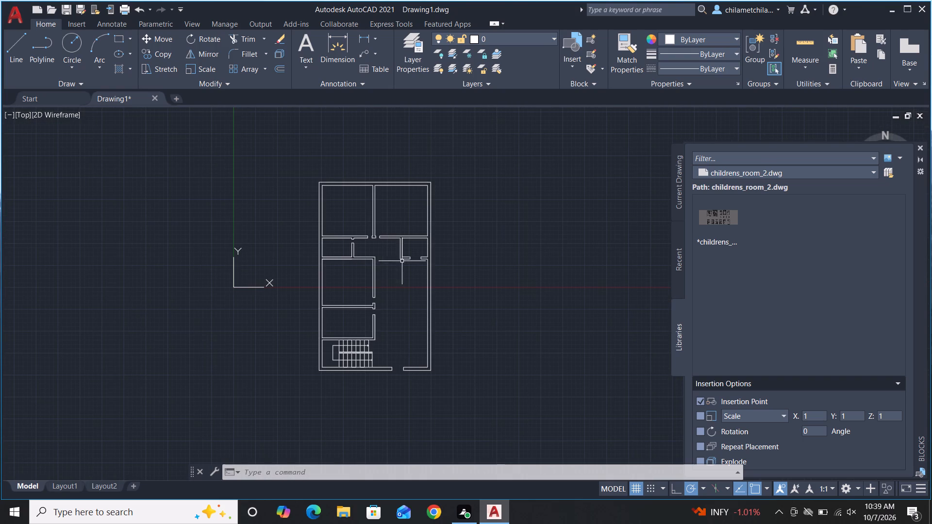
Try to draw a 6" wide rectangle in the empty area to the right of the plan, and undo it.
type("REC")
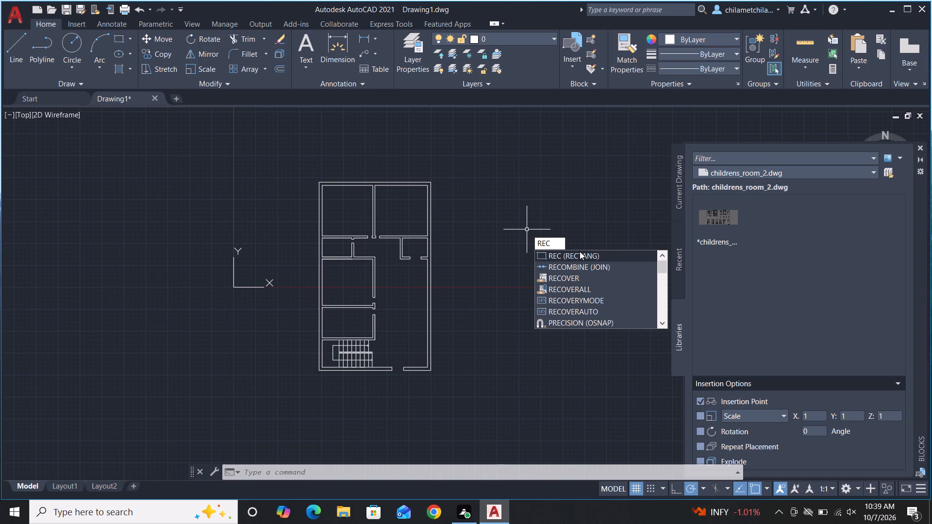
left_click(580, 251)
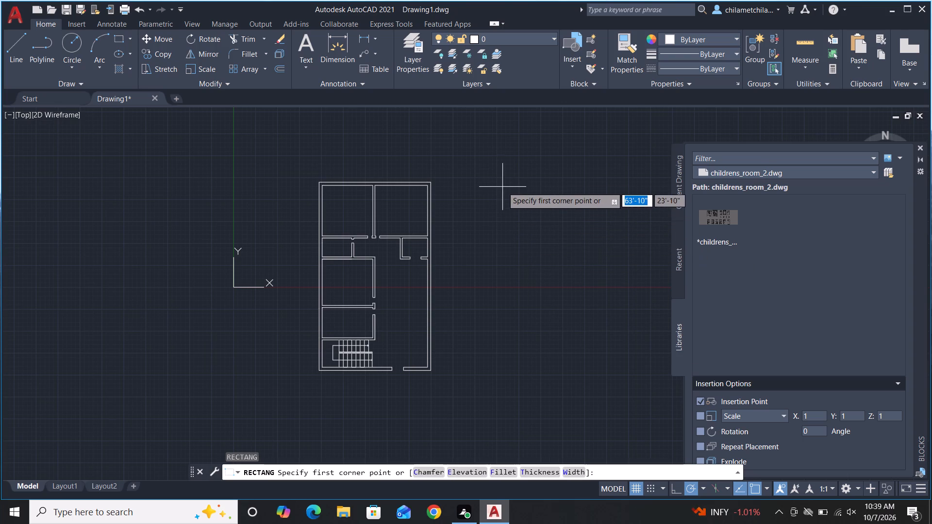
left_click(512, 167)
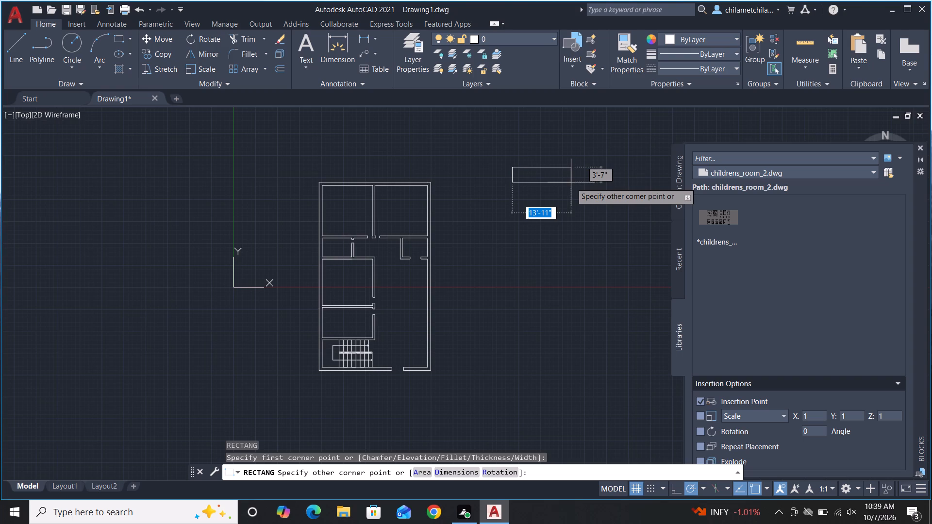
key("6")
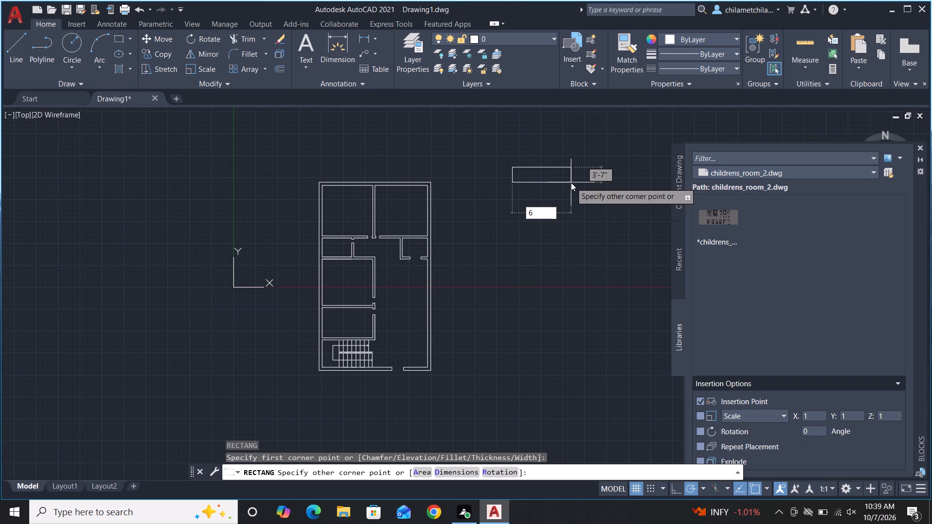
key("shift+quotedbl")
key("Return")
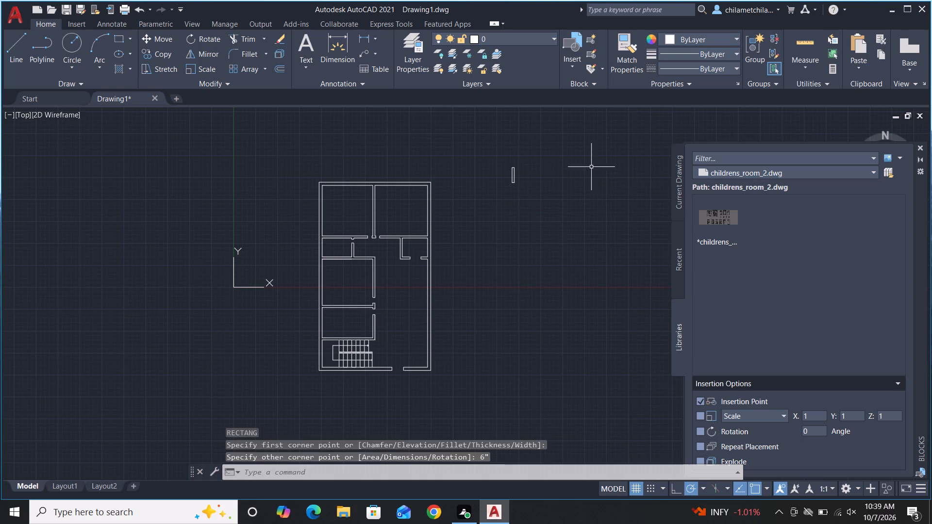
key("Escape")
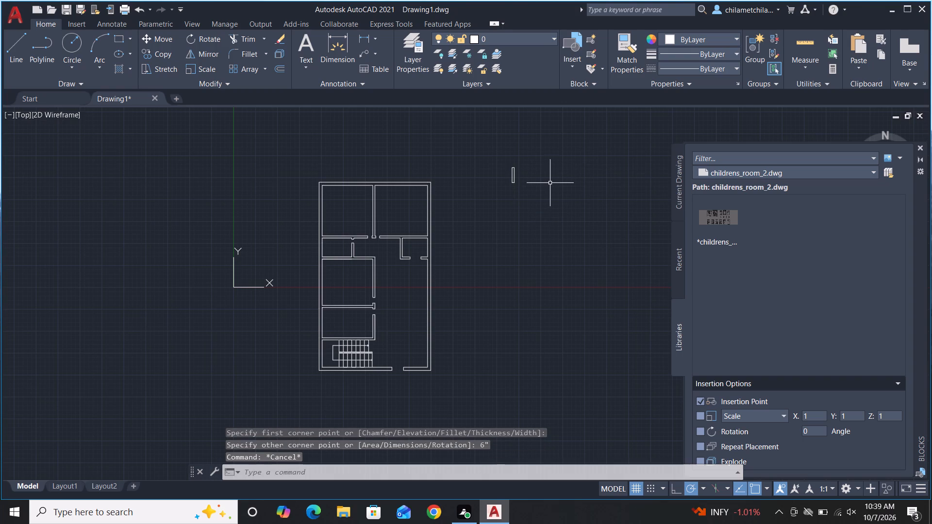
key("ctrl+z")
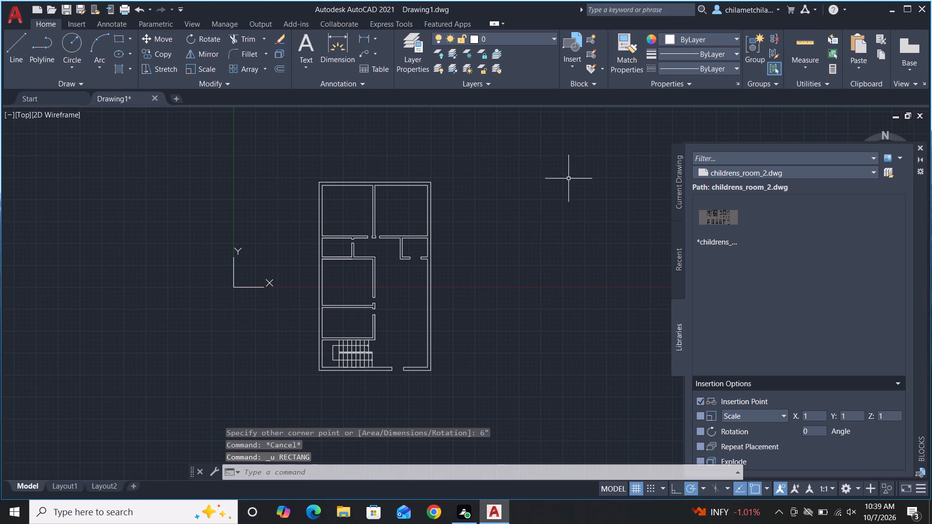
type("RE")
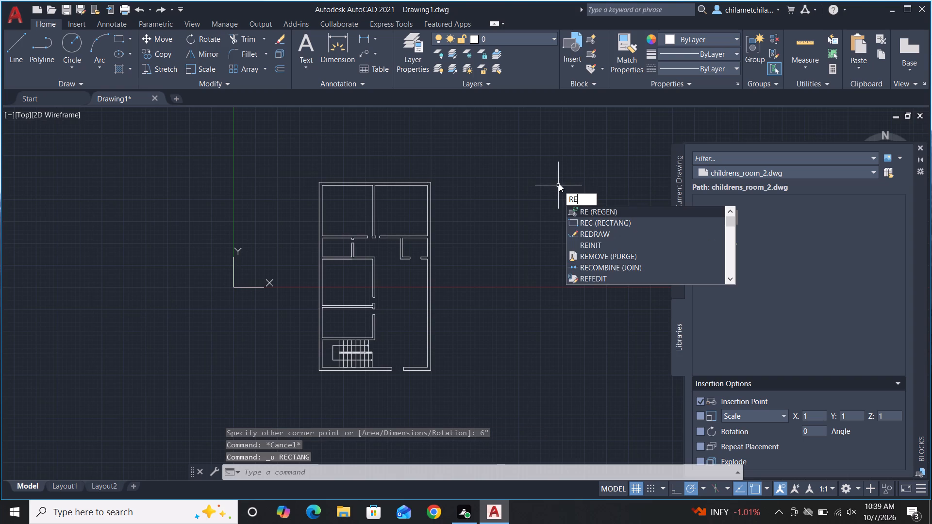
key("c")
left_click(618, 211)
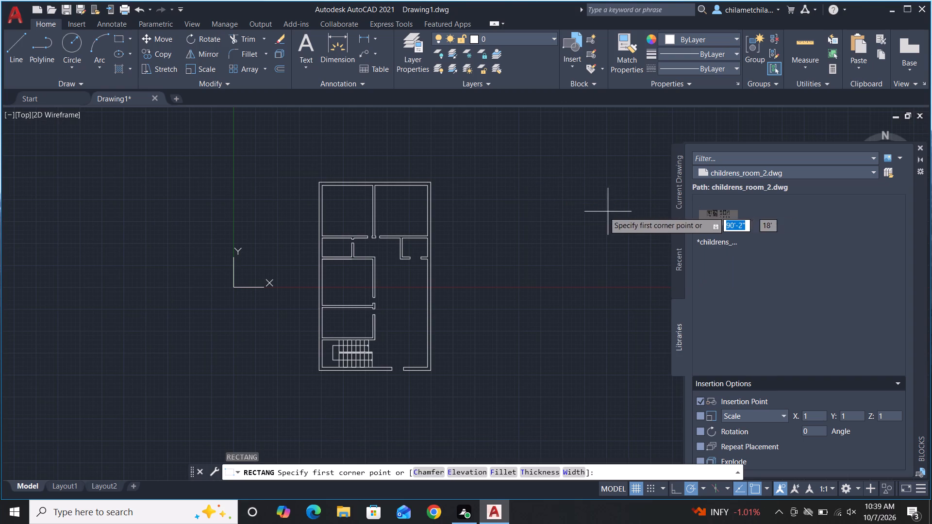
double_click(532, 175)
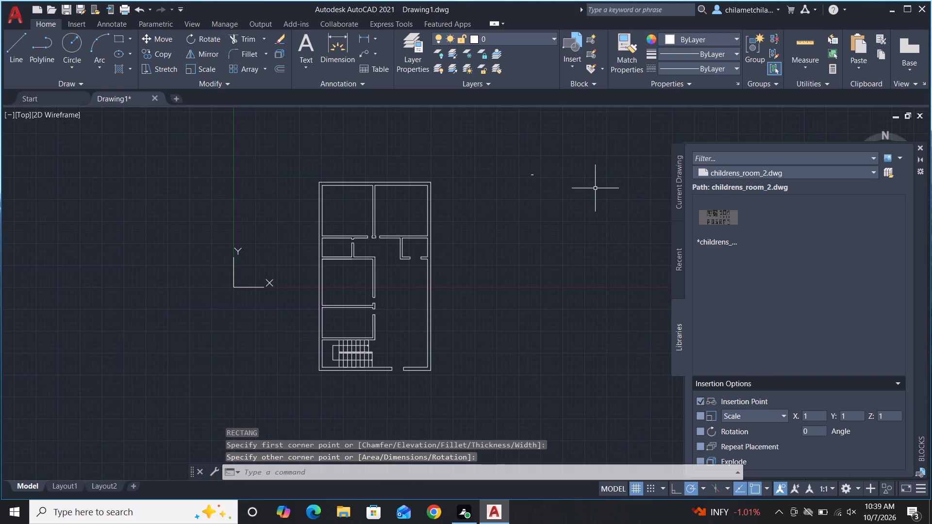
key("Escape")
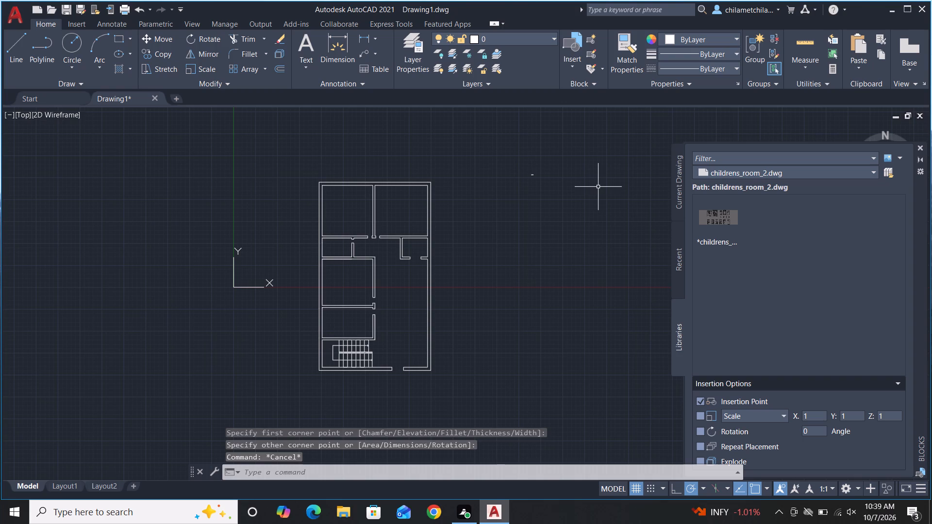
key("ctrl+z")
Draw a rectangle 9" wide and about 4' tall in the empty area to the right of the plan.
type("REC")
key("space")
left_click(547, 171)
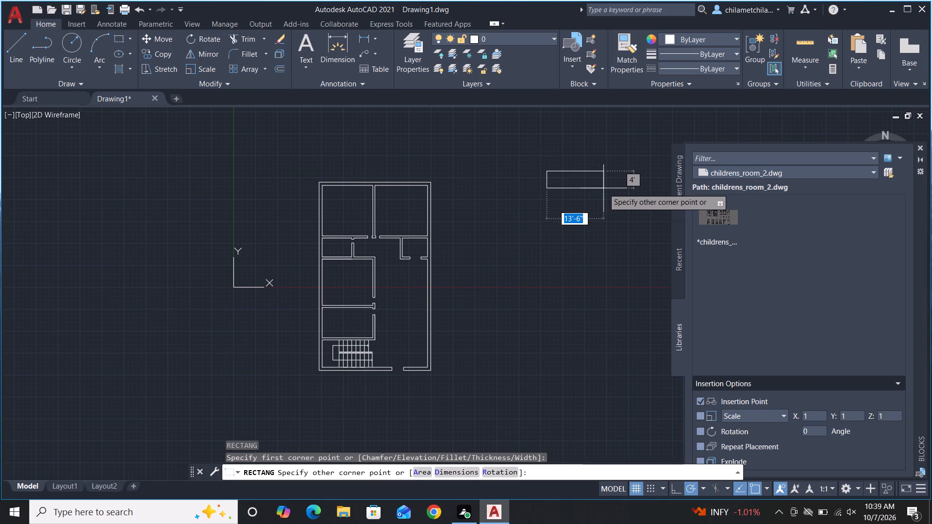
key("9")
key("shift+quotedbl")
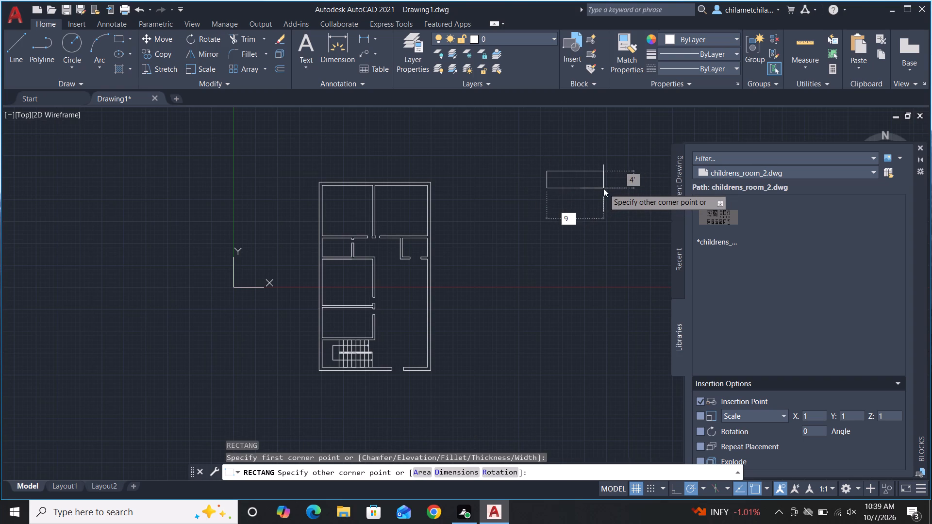
key("Return")
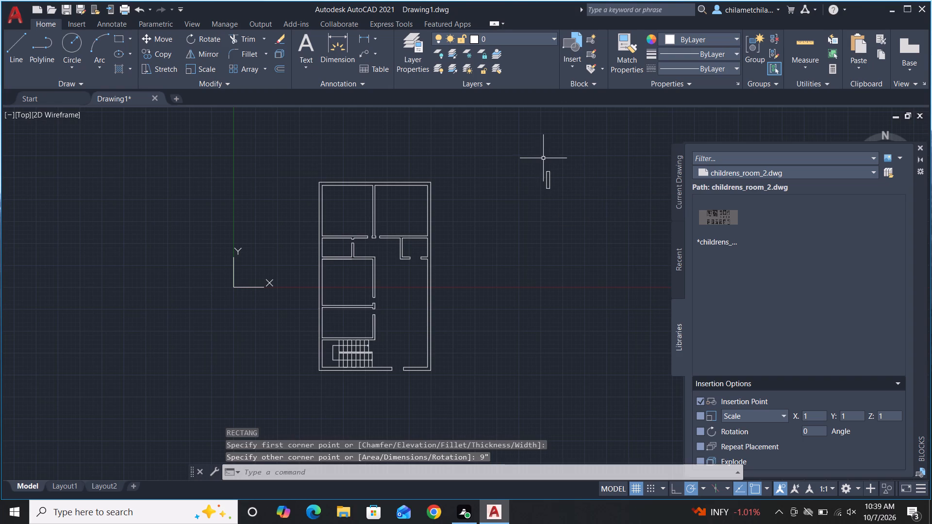
Draw a vertical line about 4' long inside the rectangle, from its top edge to its bottom edge, roughly a third across from the left.
scroll(553, 177, "up", 4)
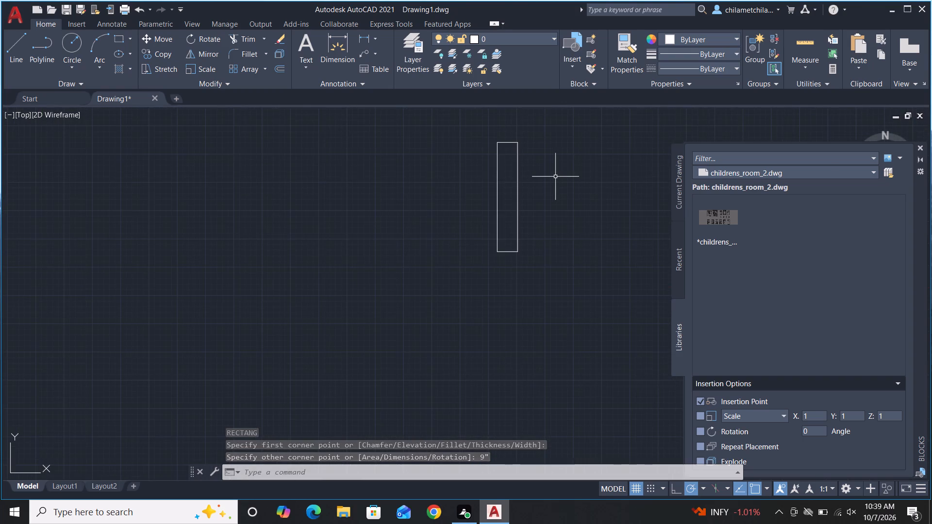
scroll(555, 177, "up", 1)
scroll(556, 178, "down", 3)
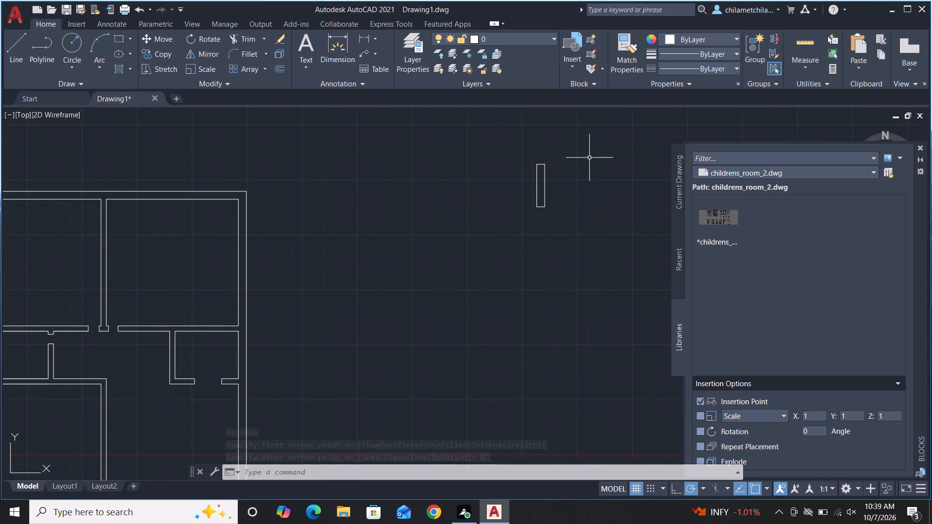
type("L")
key("space")
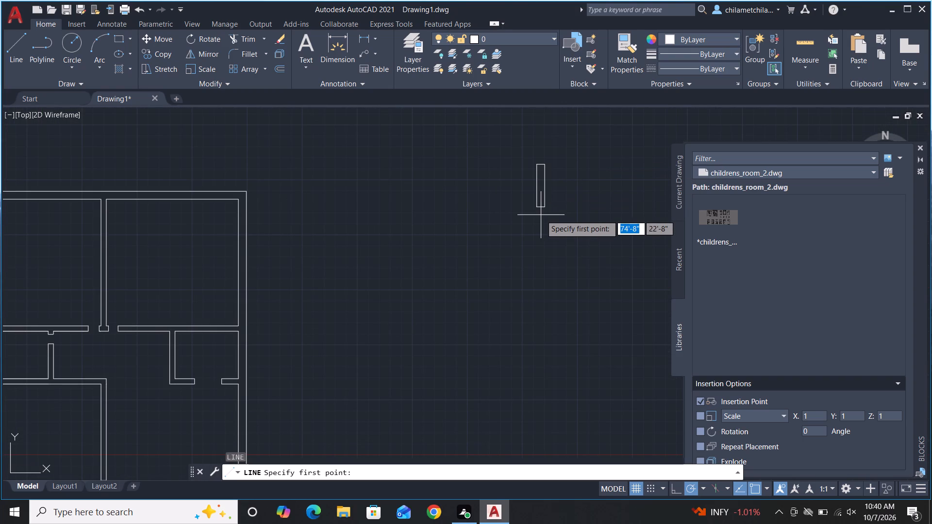
scroll(541, 215, "up", 3)
scroll(540, 218, "down", 2)
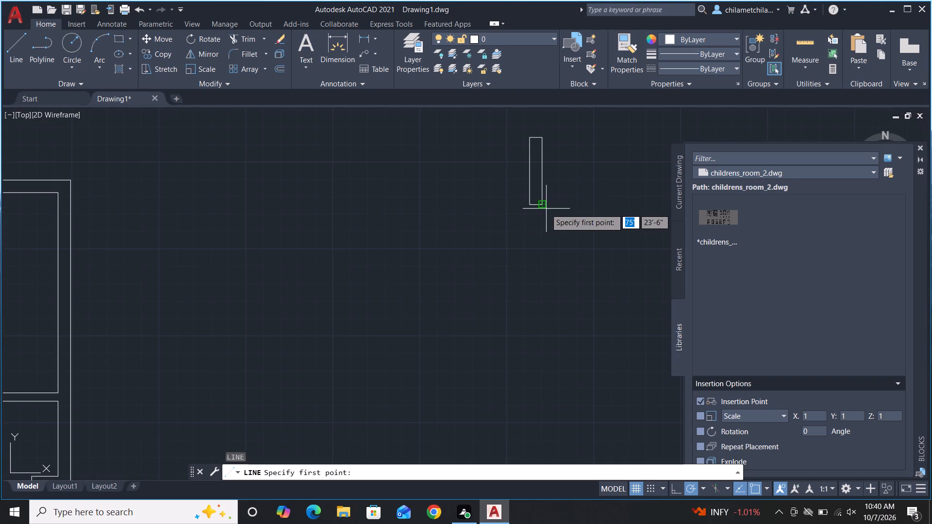
scroll(524, 204, "up", 2)
scroll(502, 262, "down", 3)
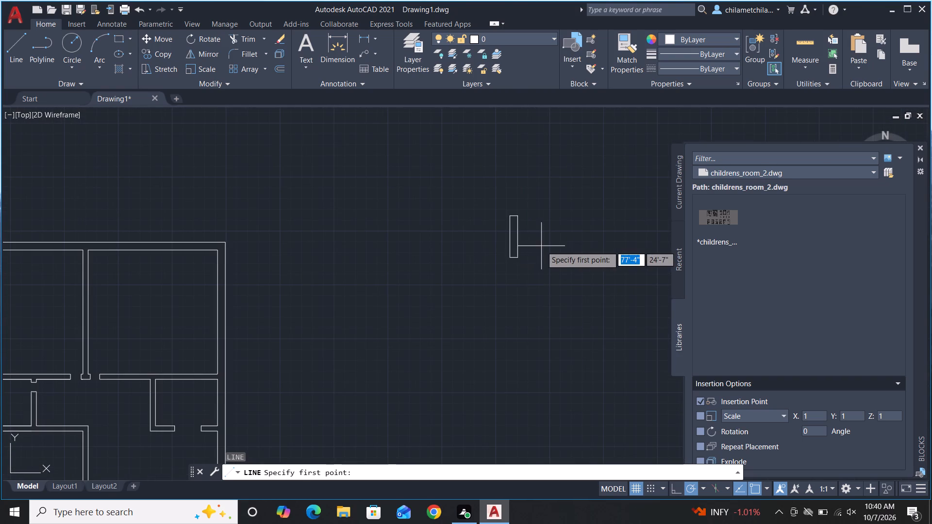
scroll(518, 224, "up", 4)
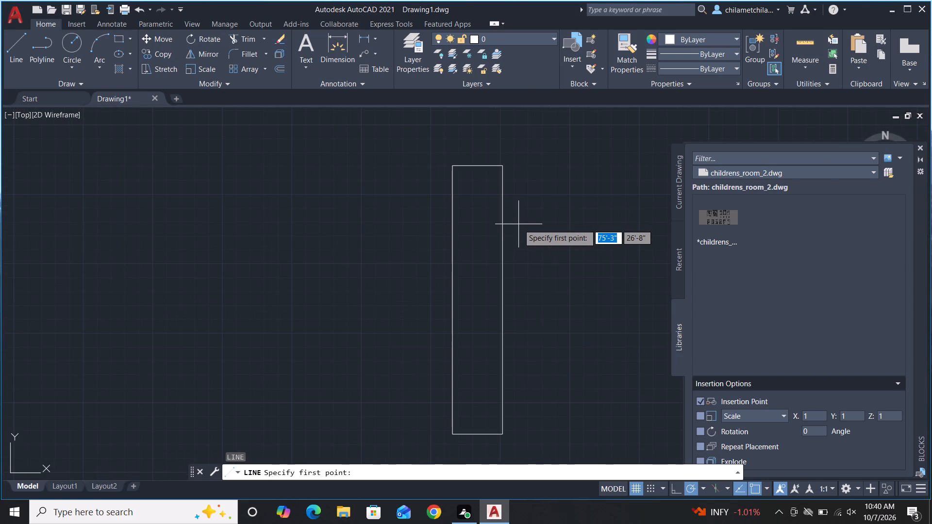
left_click(471, 166)
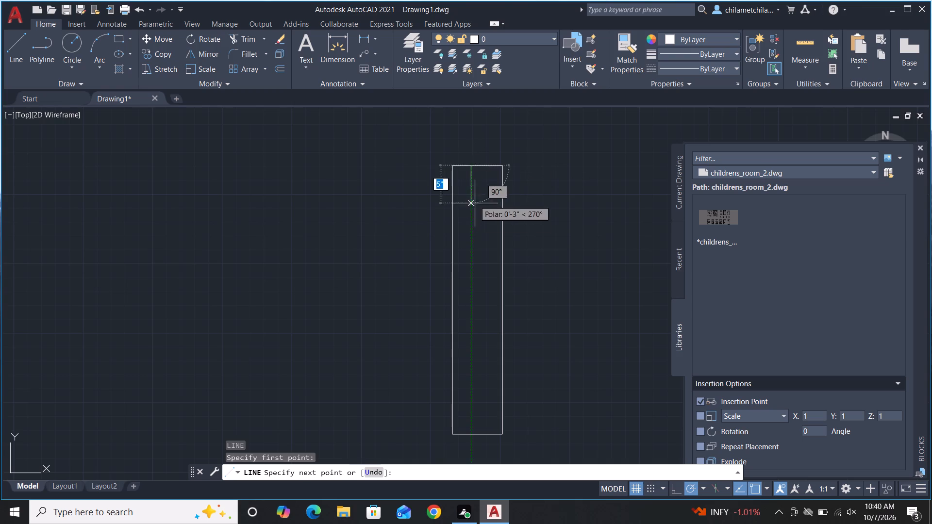
scroll(521, 166, "down", 2)
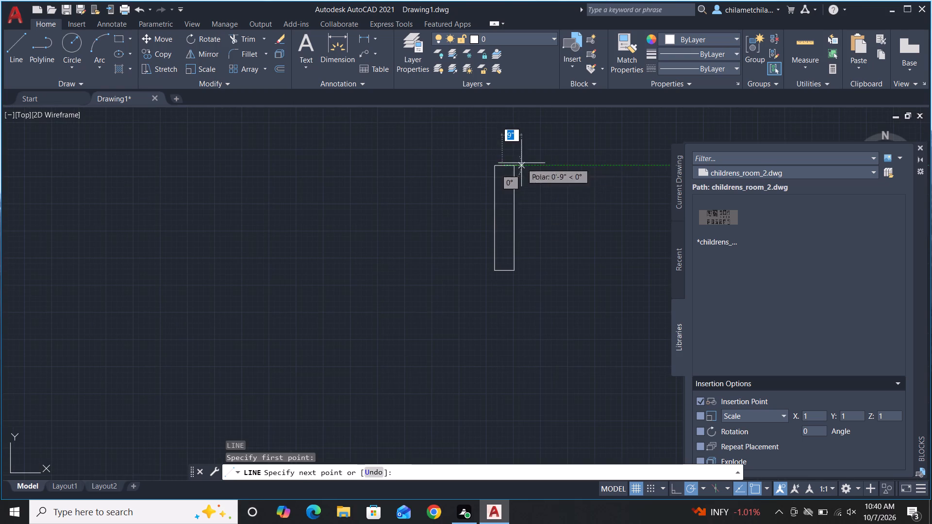
scroll(502, 266, "up", 1)
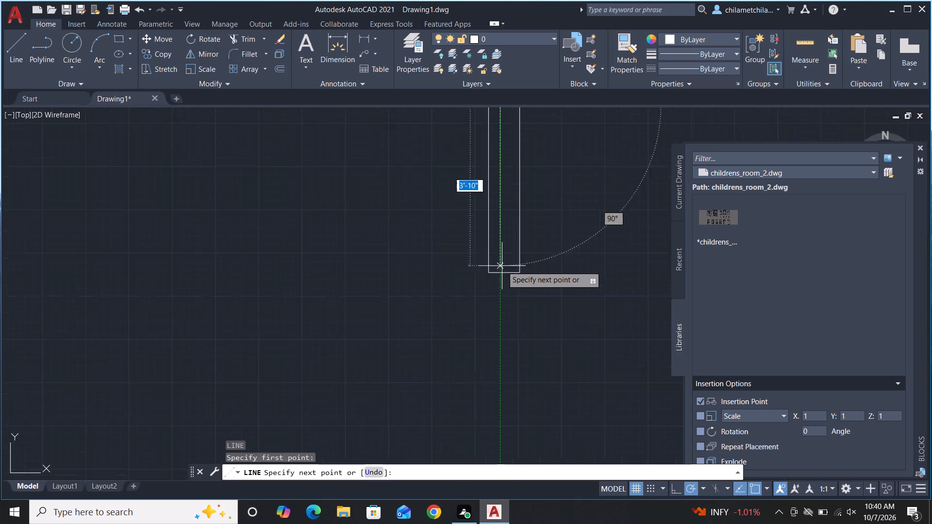
scroll(502, 266, "up", 3)
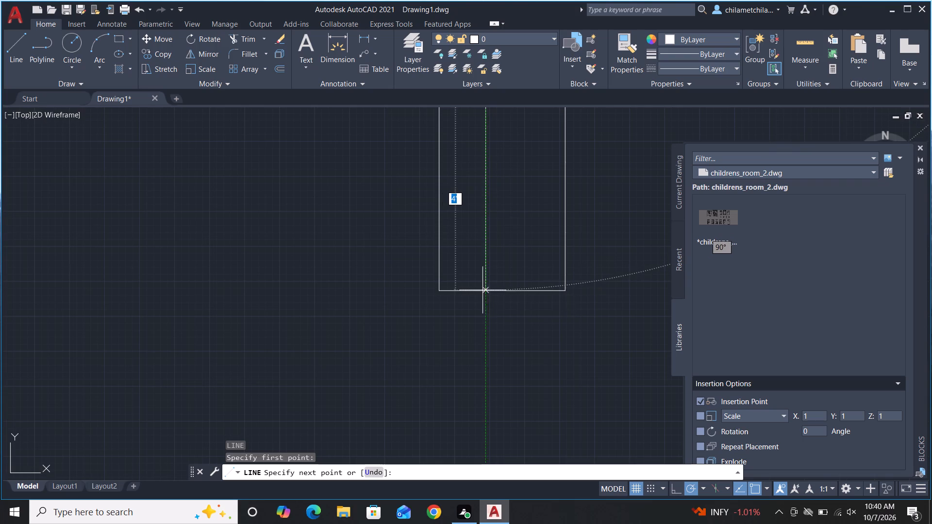
left_click(486, 292)
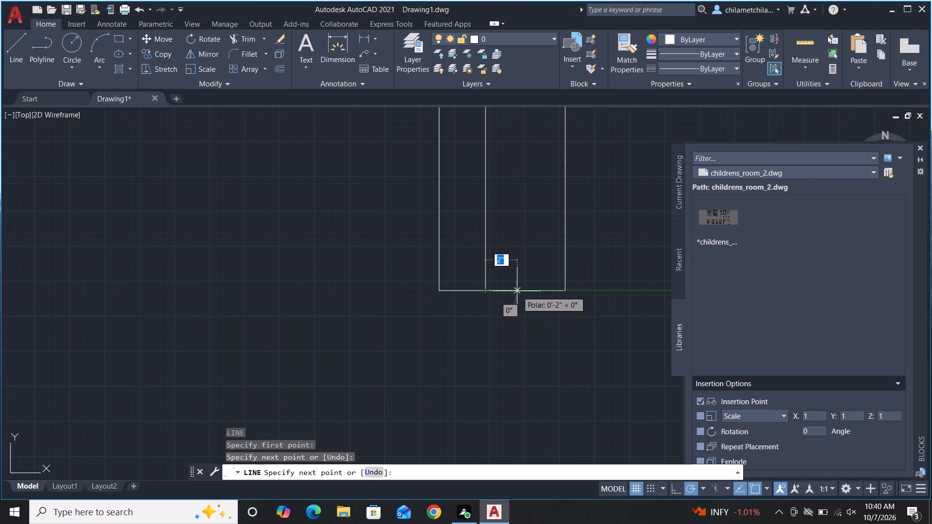
key("space")
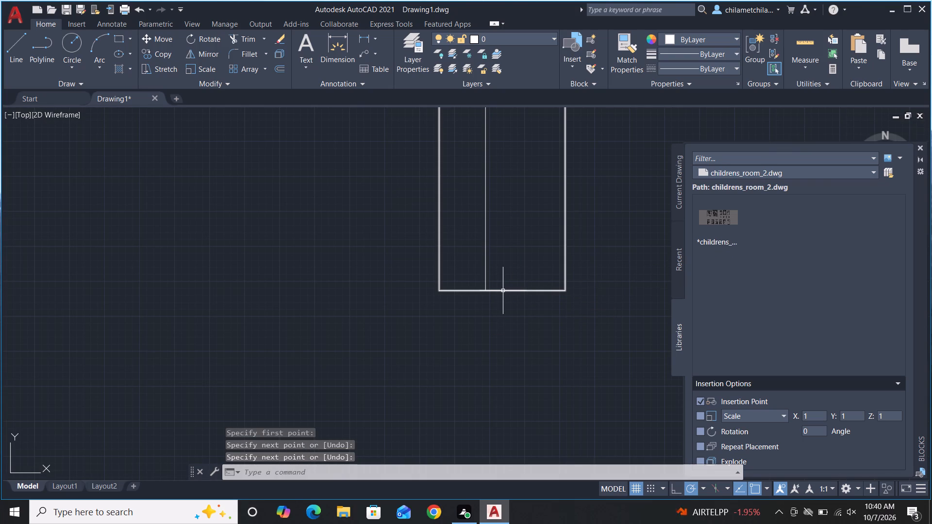
Draw a second vertical line about 4' long inside the rectangle, about 2" to the right of the first one.
key("space")
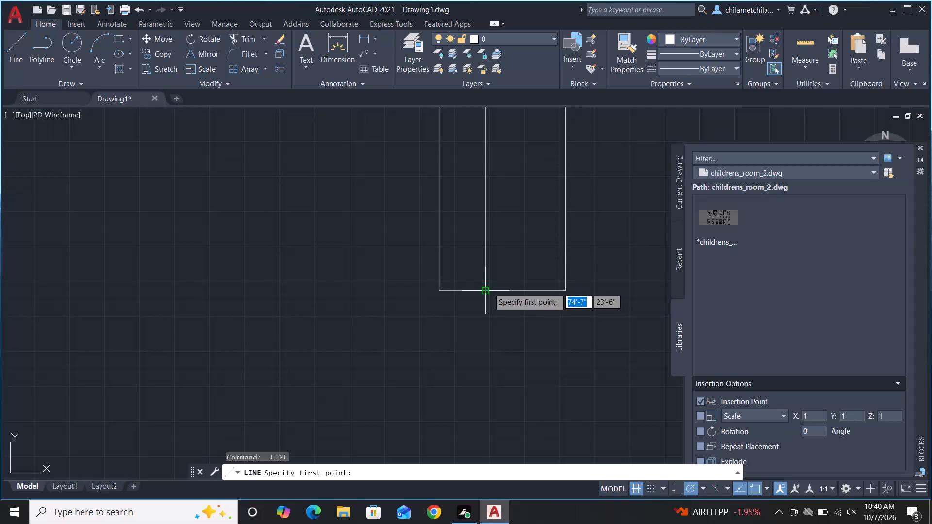
left_click(517, 291)
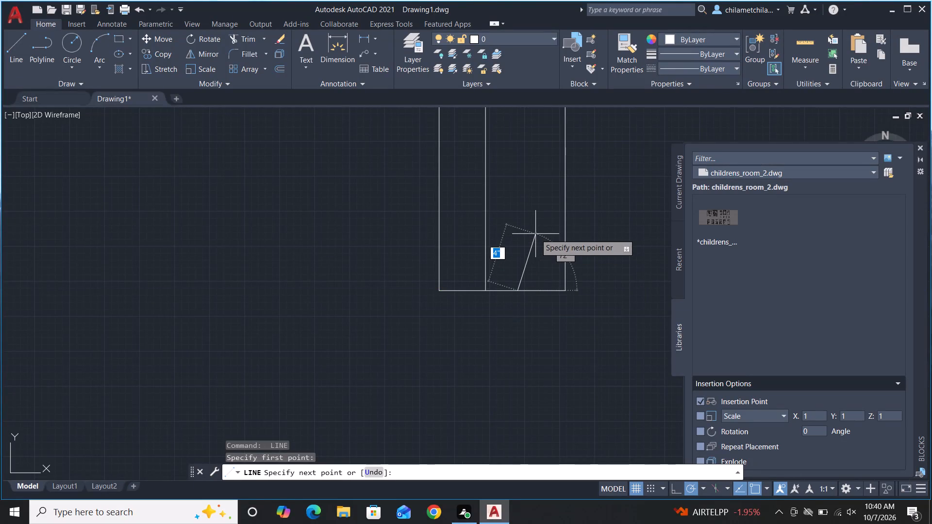
scroll(535, 234, "down", 5)
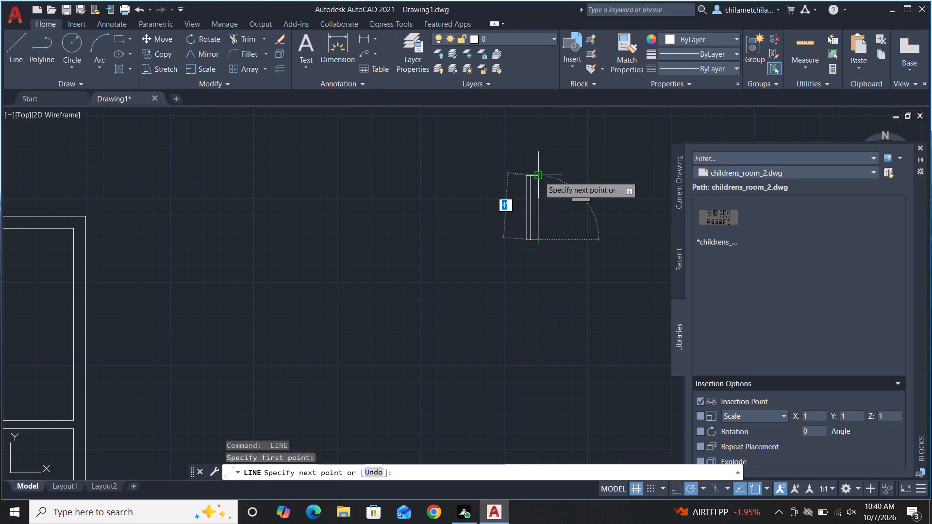
scroll(533, 180, "up", 5)
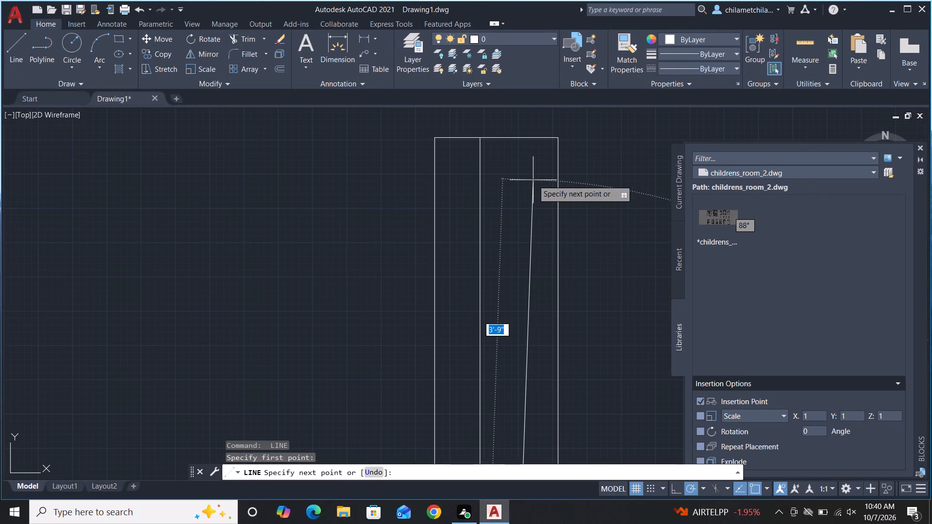
left_click(514, 138)
key("space")
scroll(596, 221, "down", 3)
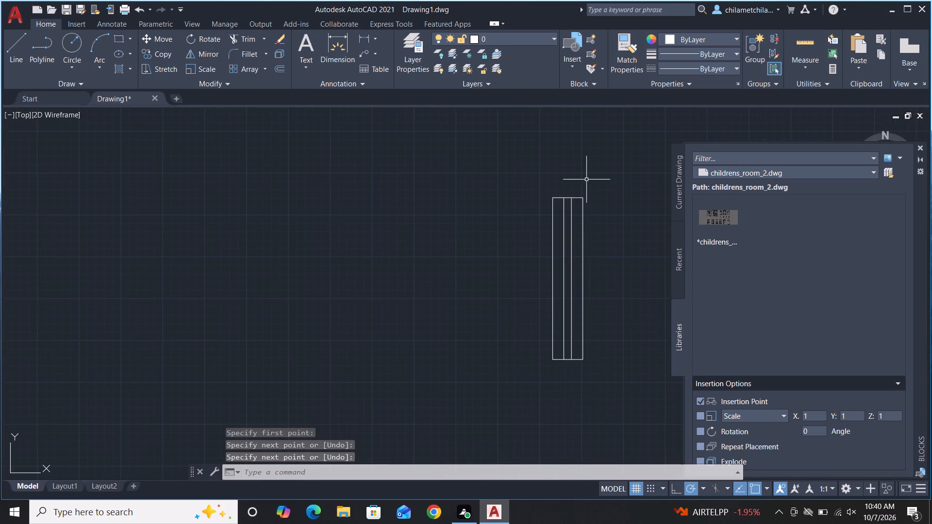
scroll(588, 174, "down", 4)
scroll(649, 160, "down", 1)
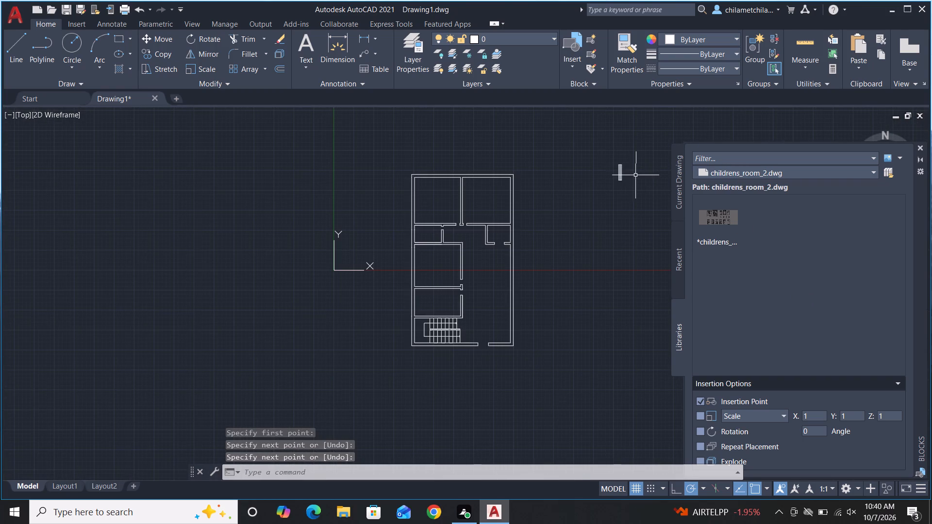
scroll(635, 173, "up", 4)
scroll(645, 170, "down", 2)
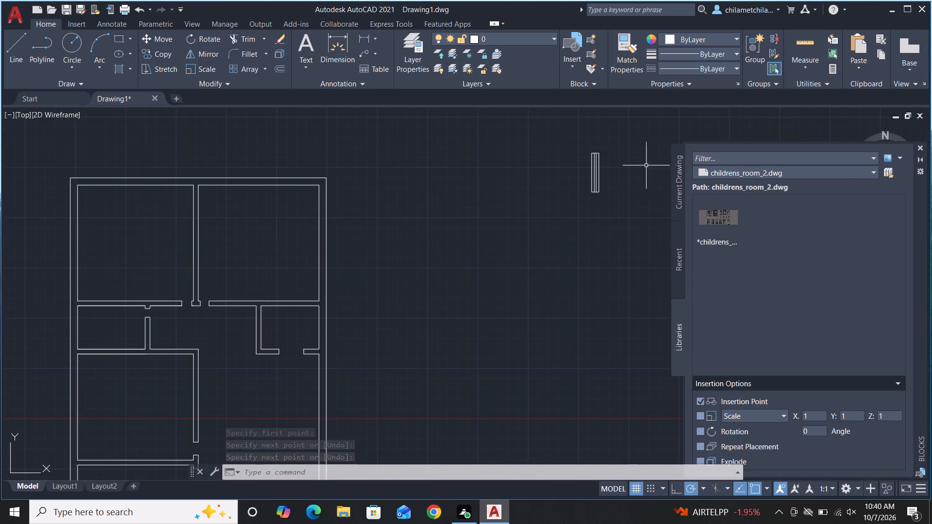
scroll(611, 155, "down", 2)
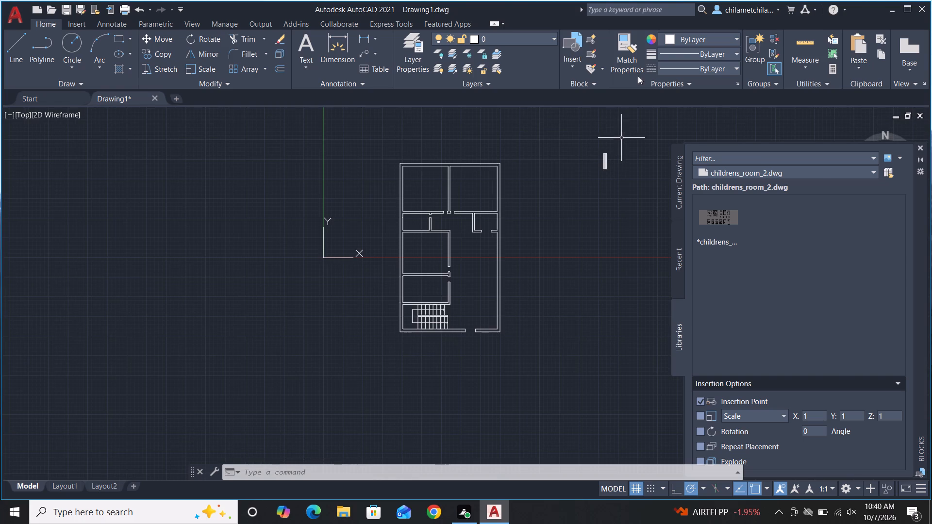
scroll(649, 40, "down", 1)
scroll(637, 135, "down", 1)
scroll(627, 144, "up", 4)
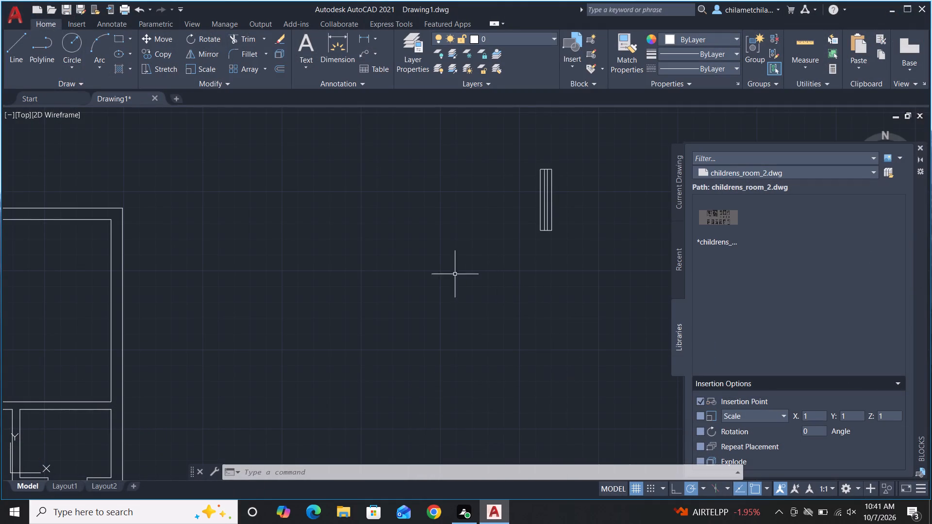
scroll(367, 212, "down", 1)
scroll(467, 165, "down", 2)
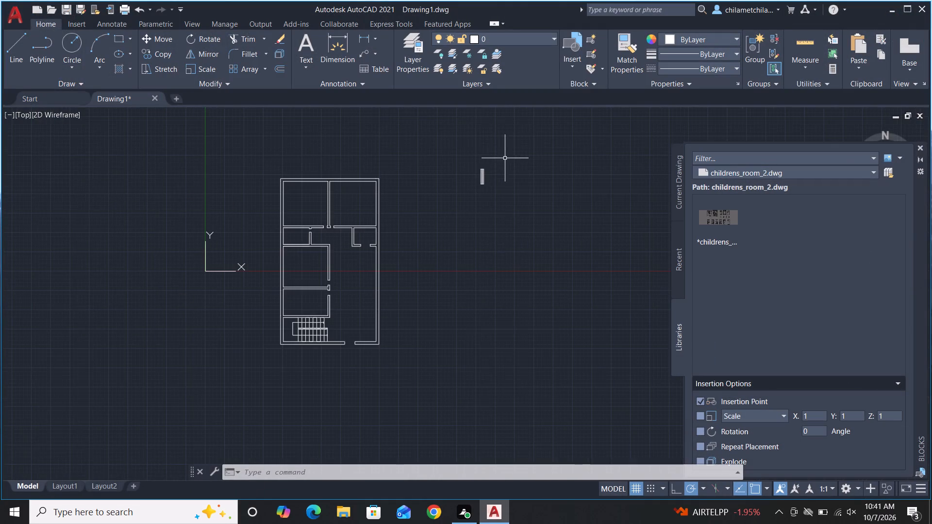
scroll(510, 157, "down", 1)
Copy the rectangle with its two inner lines four times in a row to its right, the second about 7' and the third about 9'-11" away.
scroll(498, 154, "up", 3)
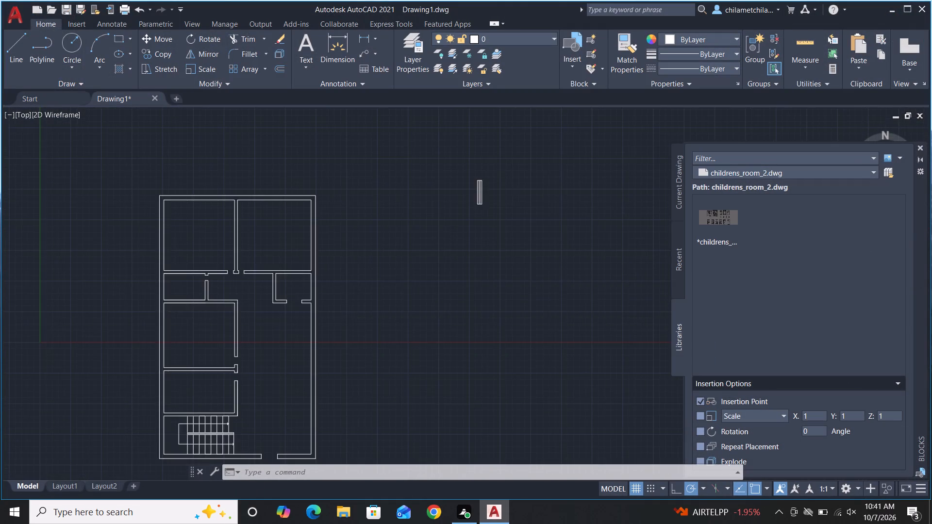
left_click(433, 163)
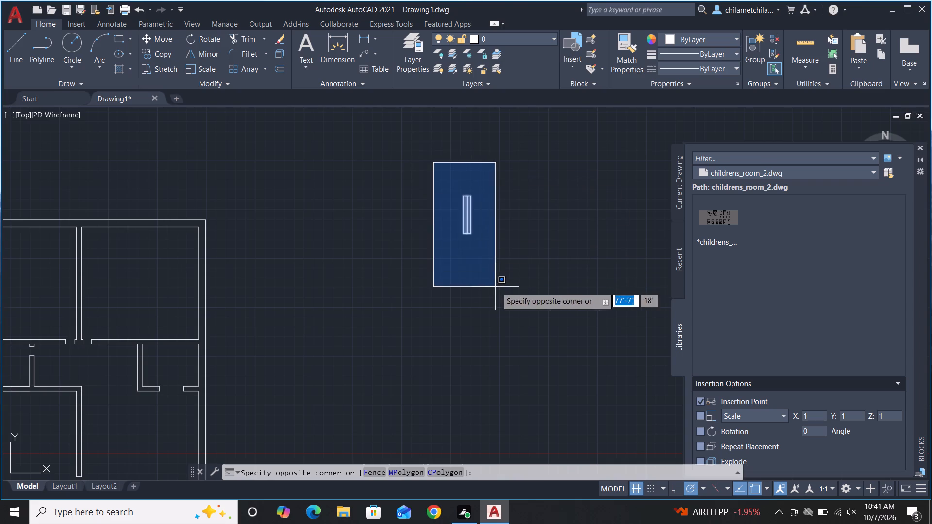
left_click(499, 290)
type("CO")
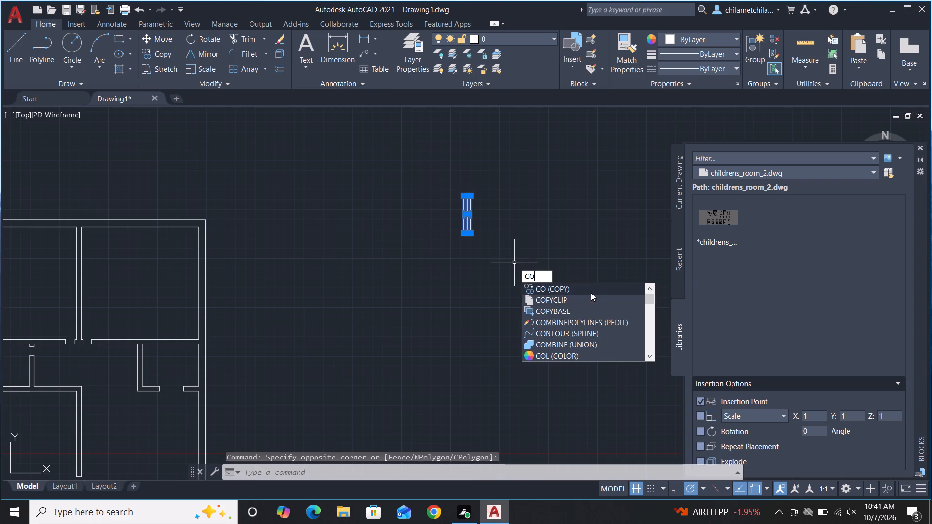
left_click(592, 288)
left_click(469, 232)
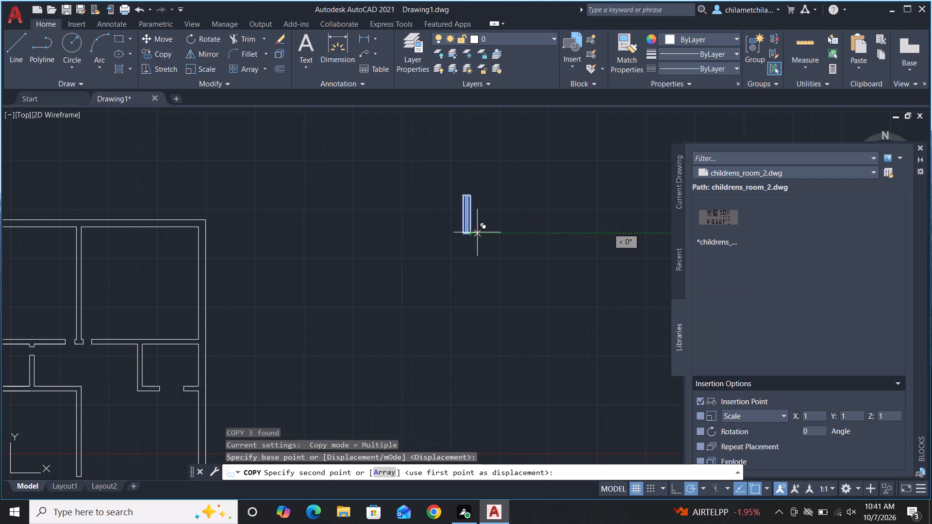
left_click(501, 230)
left_click(536, 238)
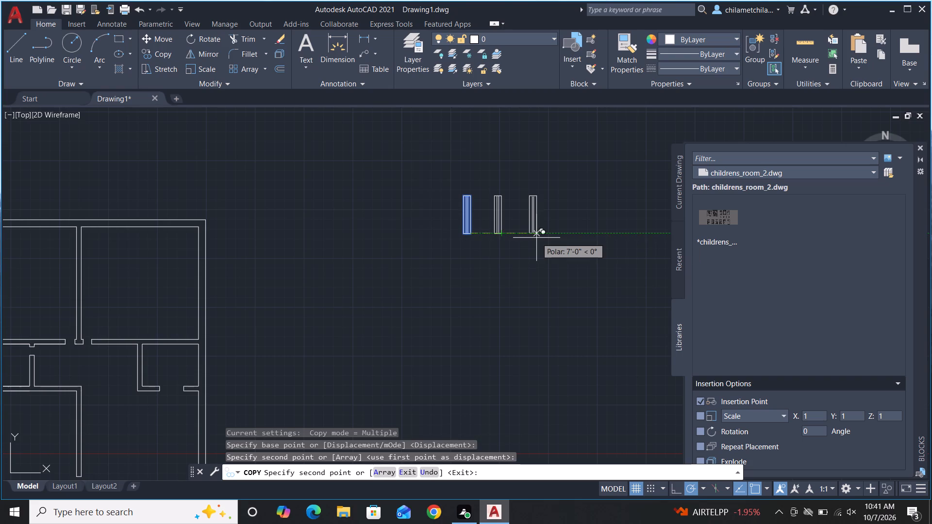
left_click(564, 228)
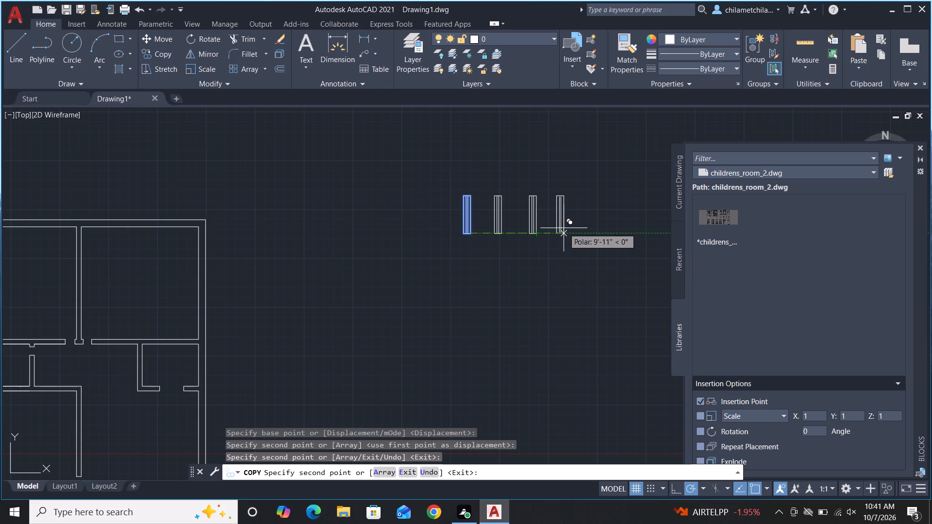
left_click(591, 231)
key("space")
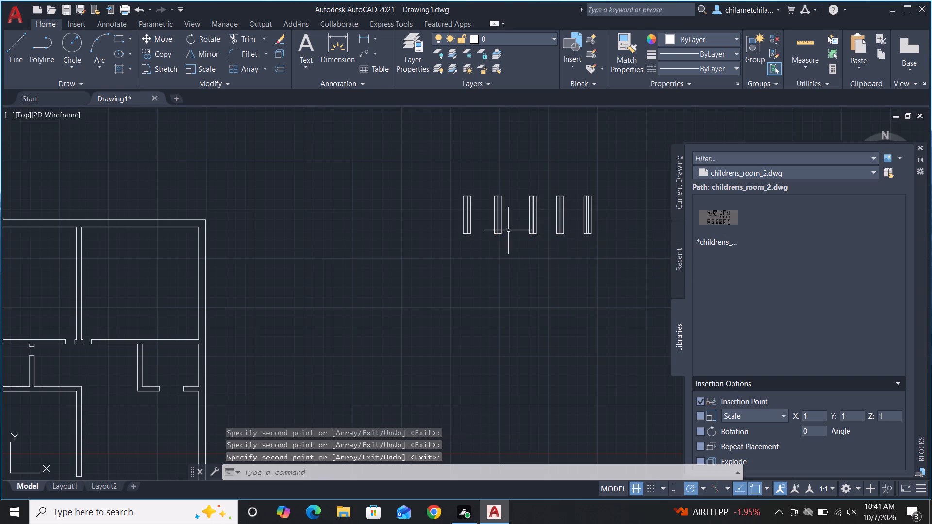
Move the leftmost window symbol from the row beside the plan into the right outer wall, alongside the small room.
scroll(534, 176, "down", 1)
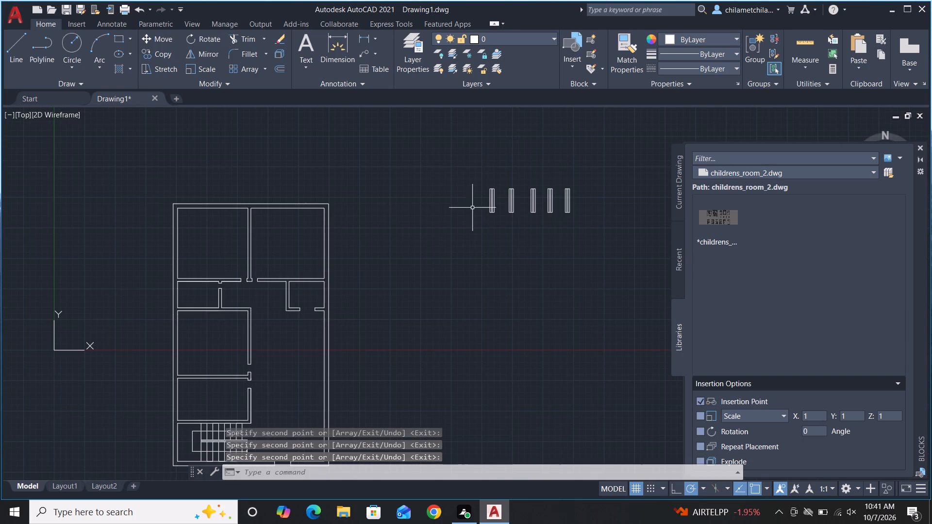
left_click(489, 175)
left_click(497, 237)
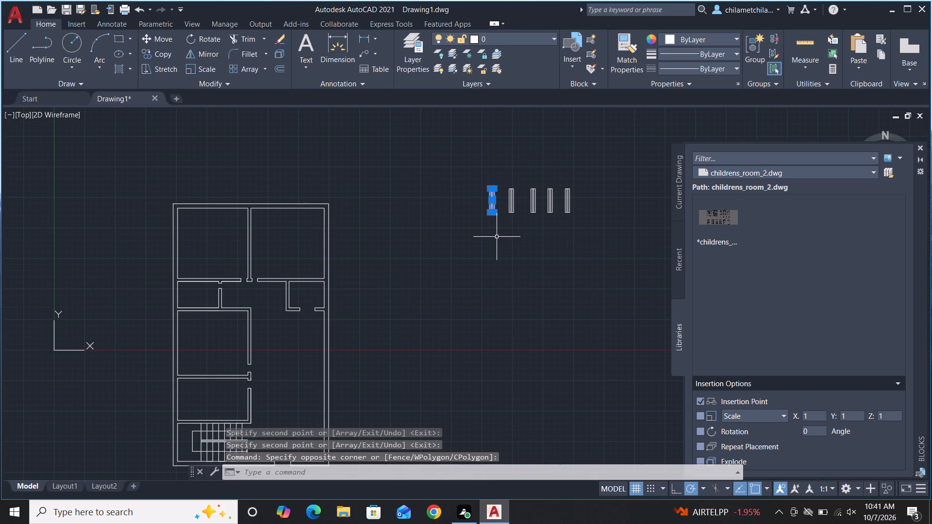
left_click(468, 162)
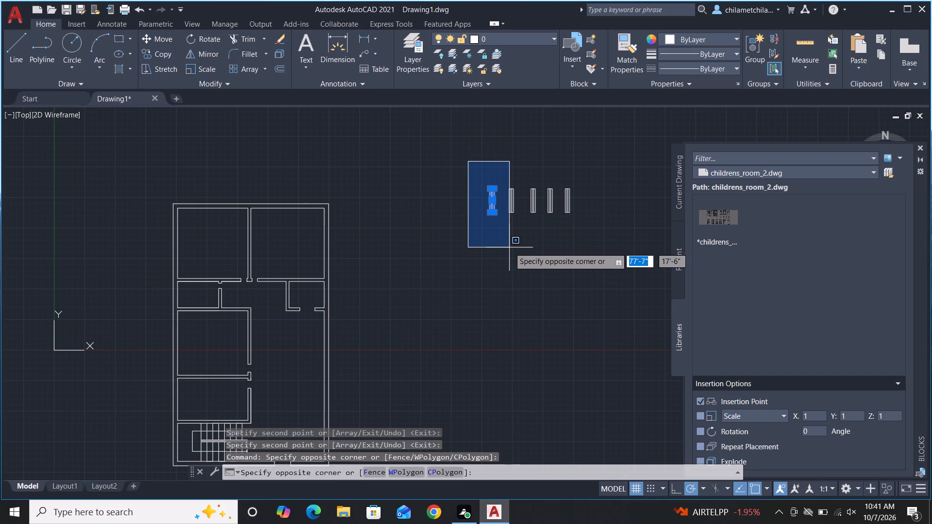
left_click(500, 249)
type("M")
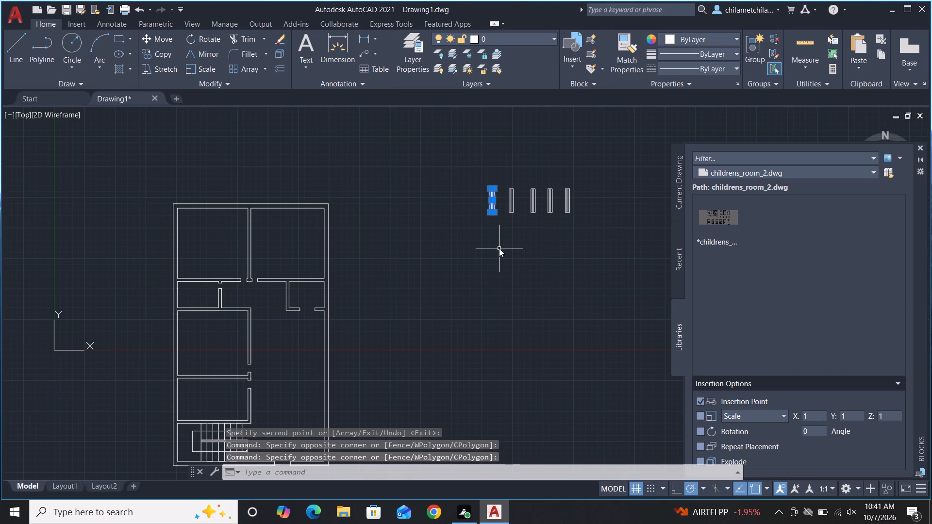
key("space")
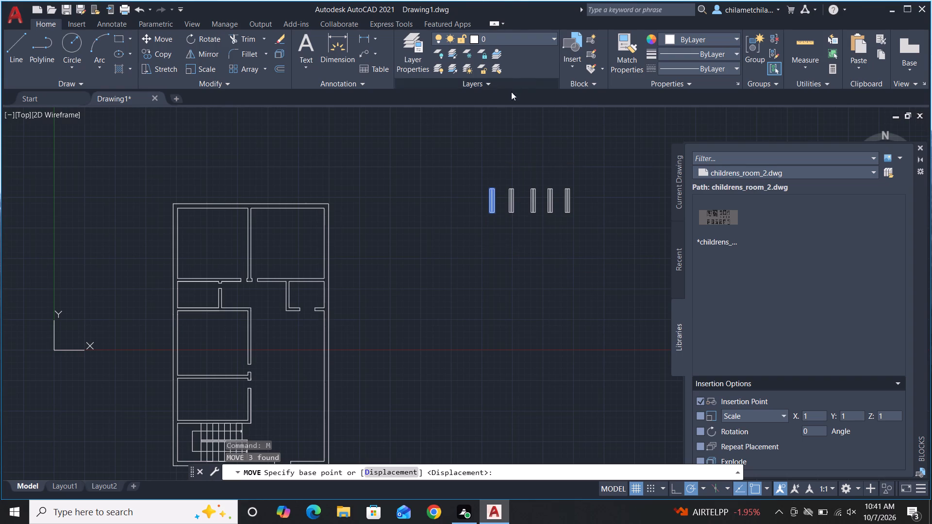
left_click(488, 214)
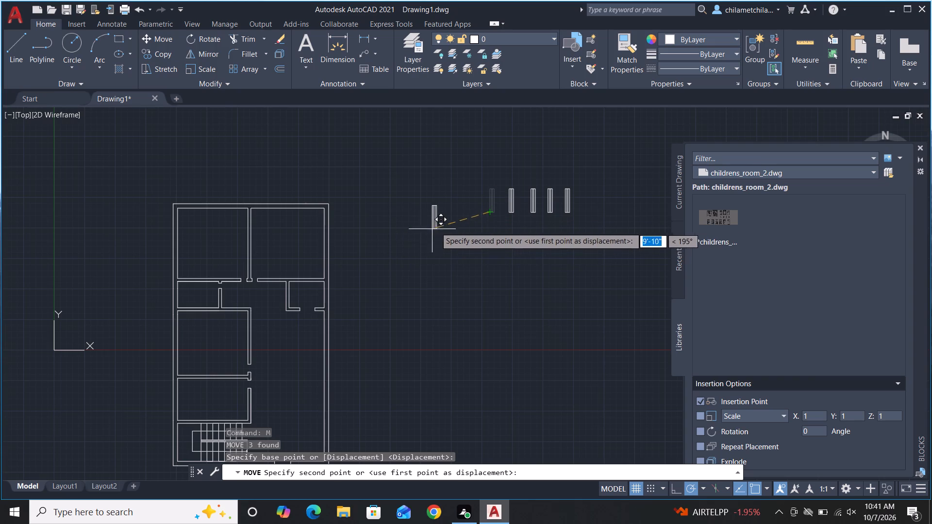
scroll(465, 166, "down", 1)
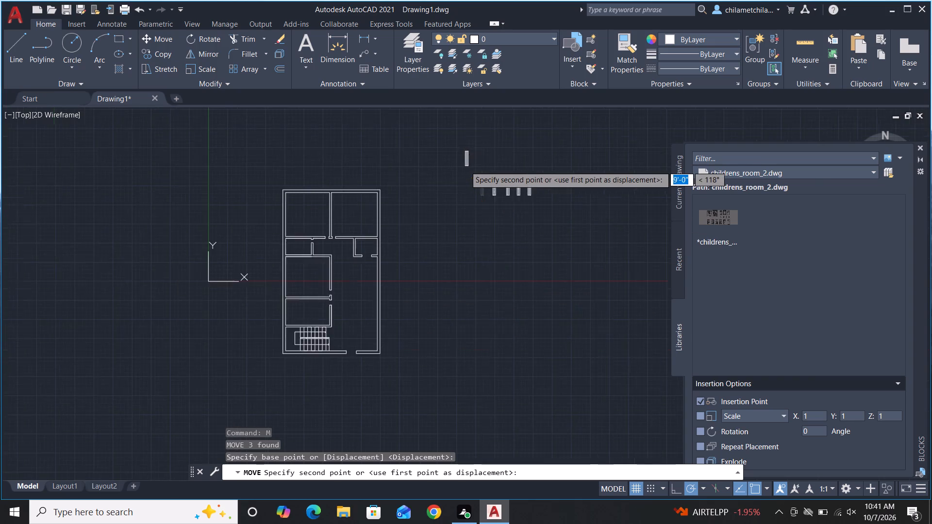
scroll(465, 166, "down", 1)
scroll(416, 247, "up", 4)
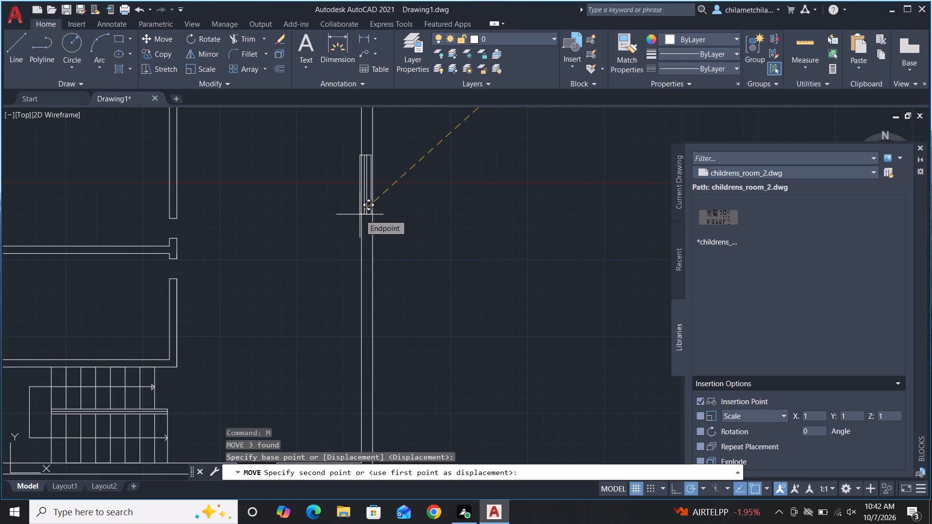
scroll(401, 255, "down", 1)
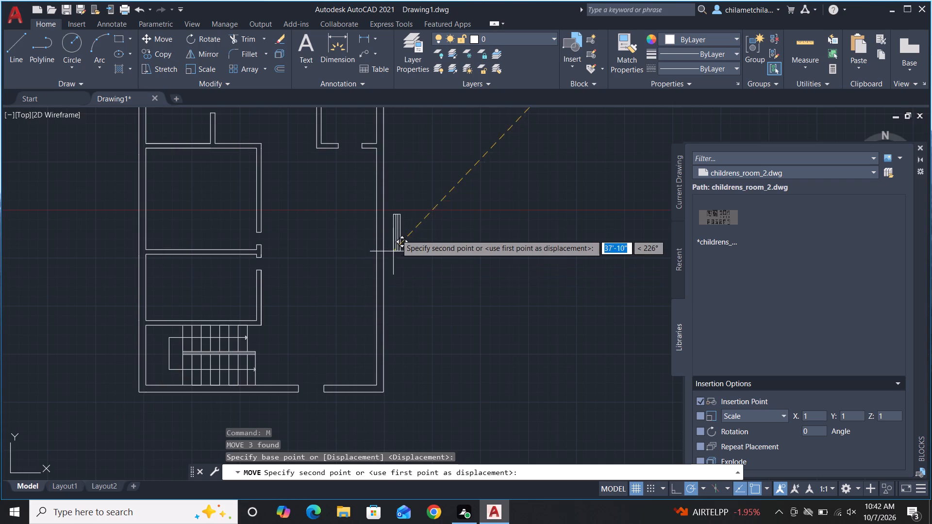
scroll(373, 203, "up", 5)
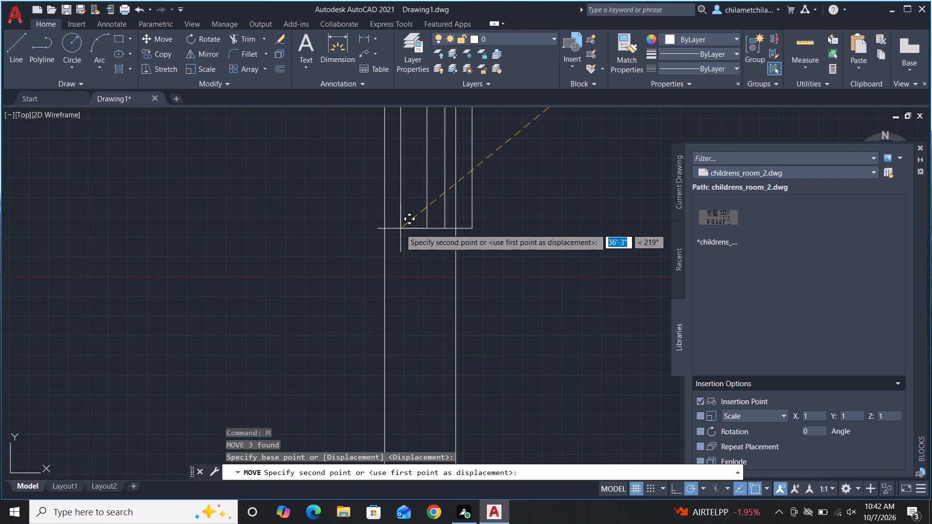
left_click(385, 229)
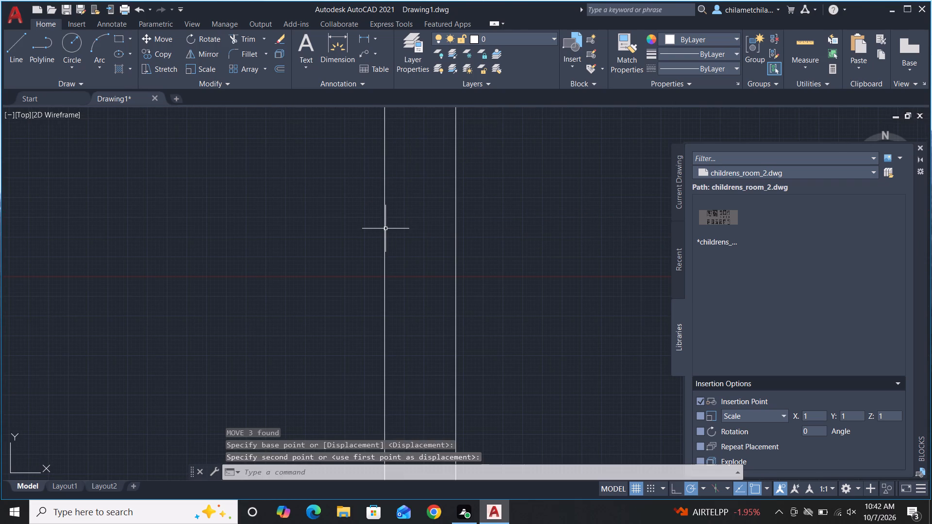
Move the window symbol straight down the right outer wall, past the small room, to beside the large open area.
scroll(440, 257, "down", 6)
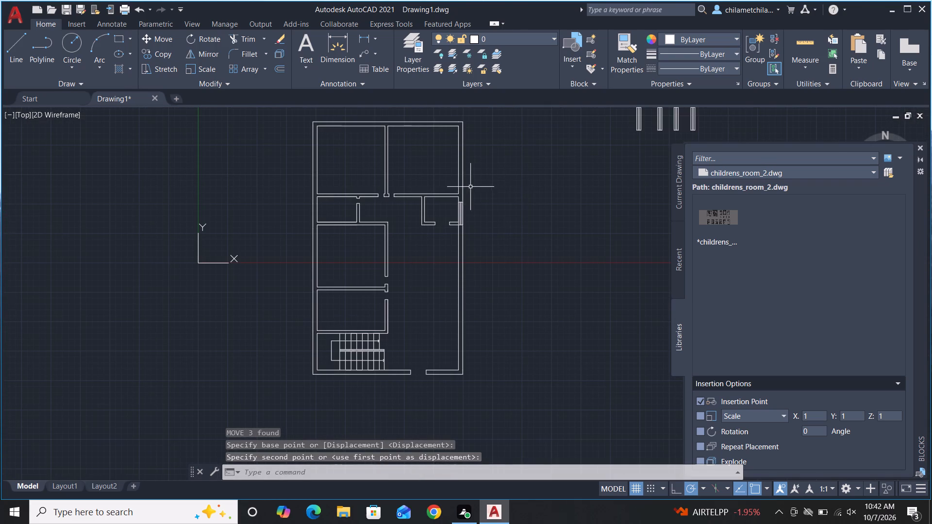
left_click(456, 202)
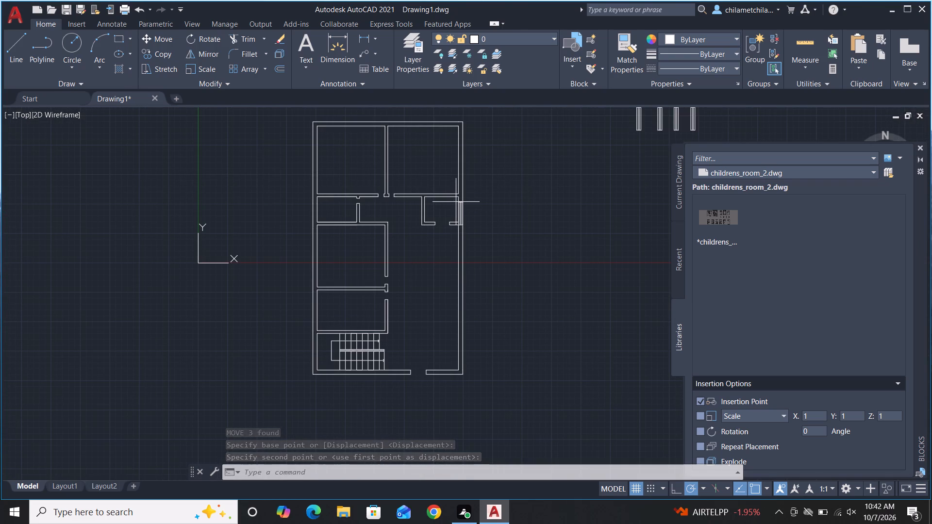
left_click(474, 229)
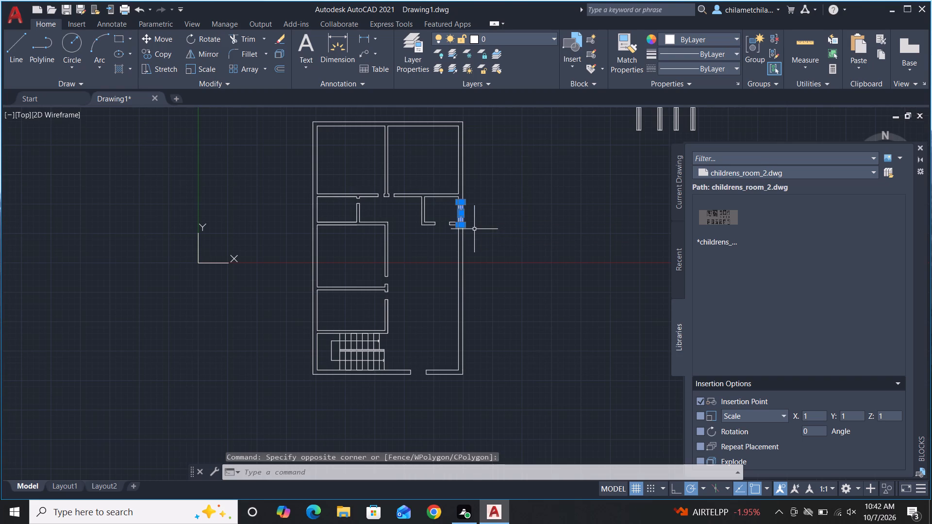
type("M")
key("space")
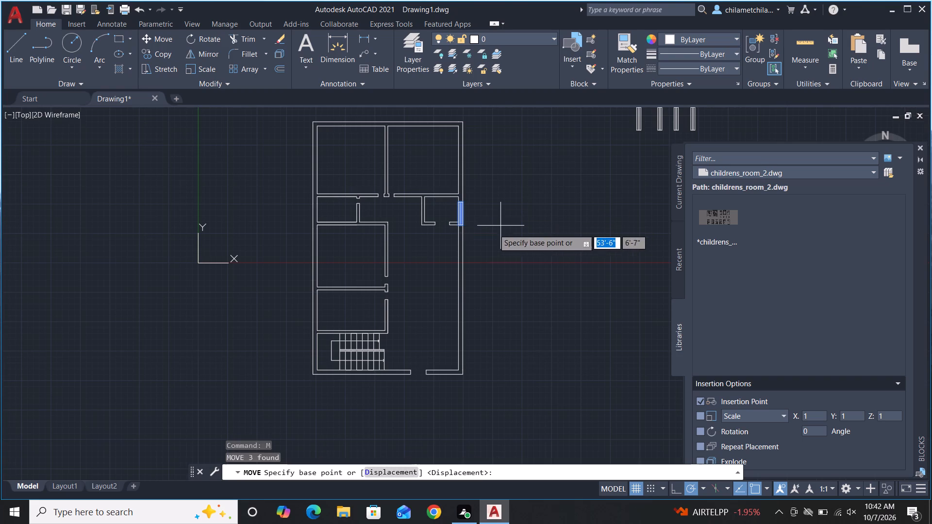
left_click(460, 223)
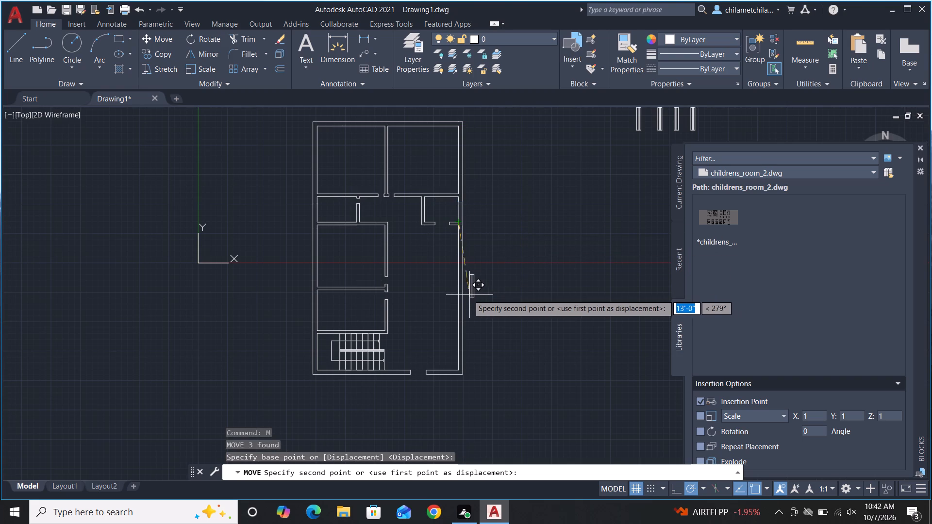
scroll(466, 295, "up", 2)
scroll(472, 318, "down", 1)
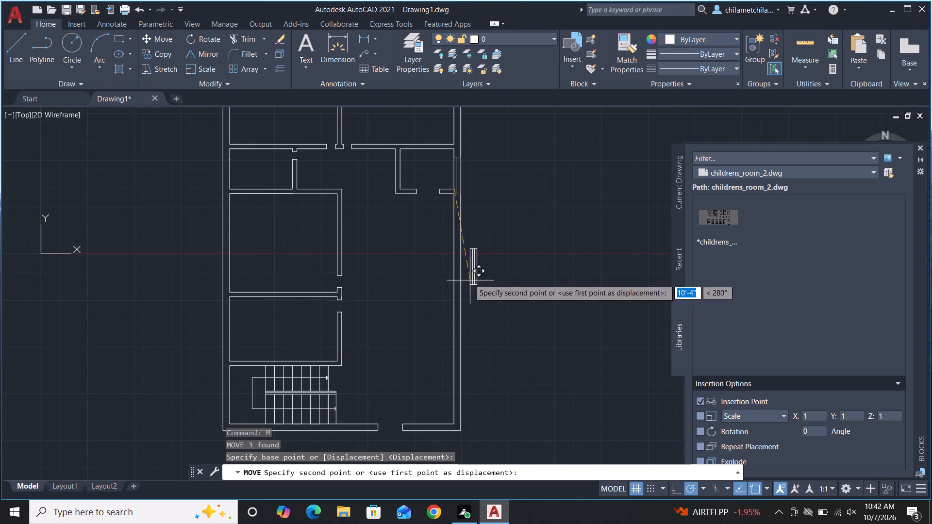
scroll(452, 252, "up", 3)
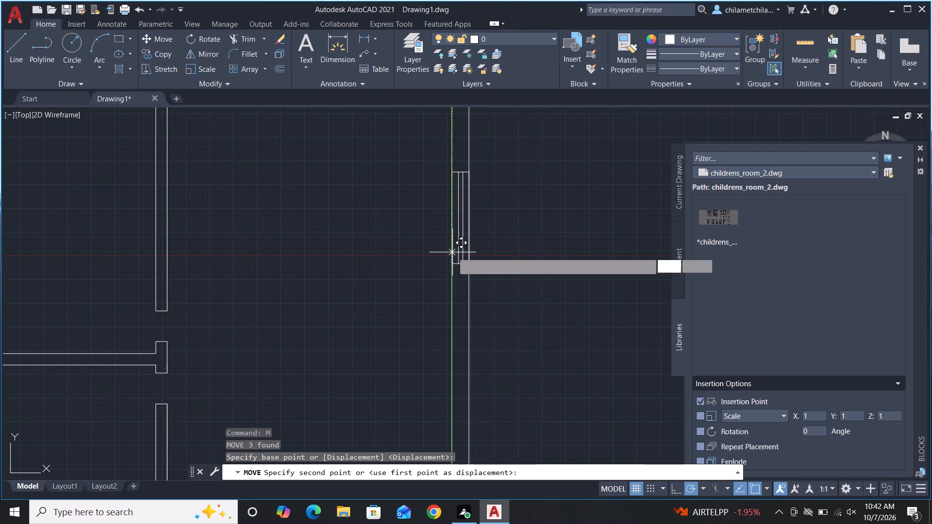
scroll(452, 251, "down", 2)
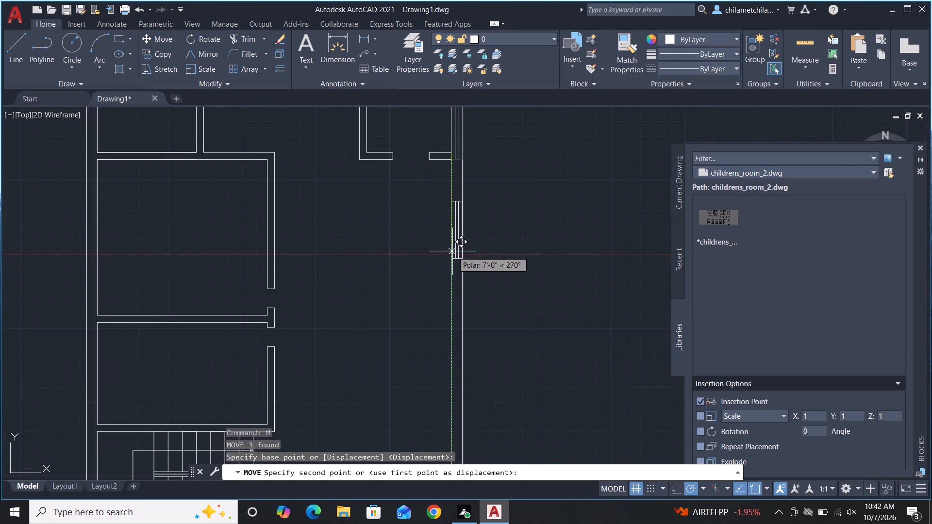
left_click(456, 274)
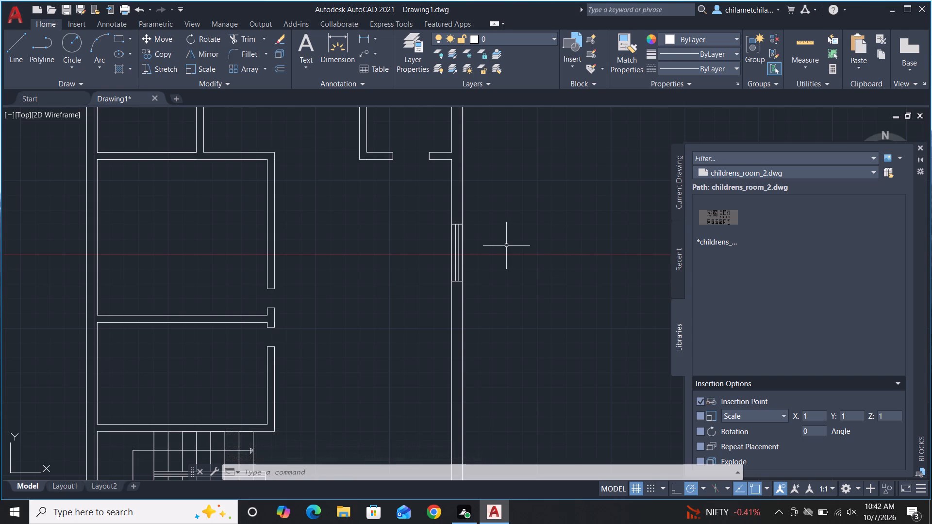
Move the window symbol about 3'-6" further down along the right outer wall.
scroll(589, 218, "down", 3)
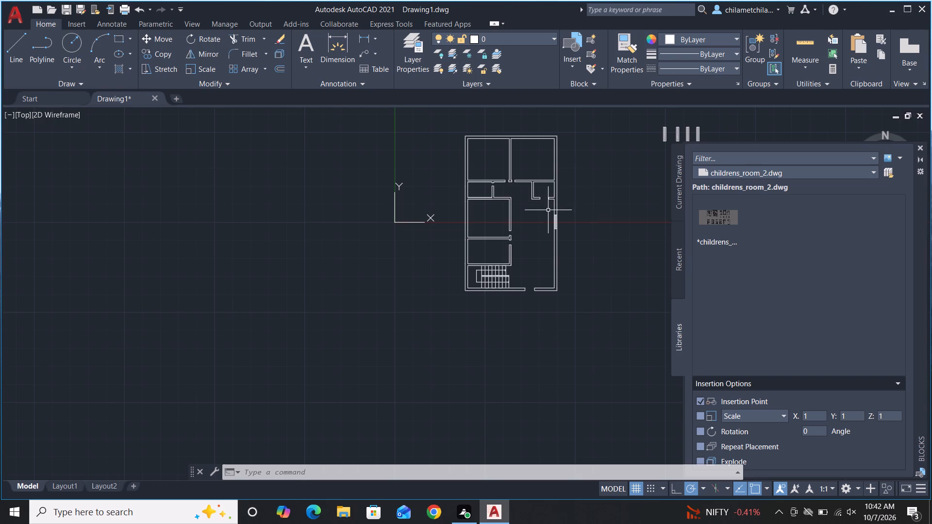
scroll(560, 207, "up", 5)
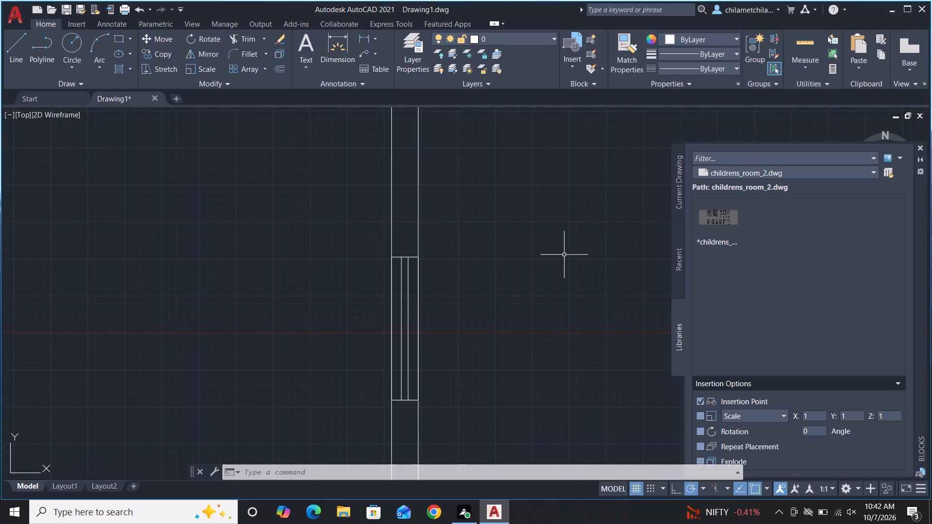
scroll(572, 235, "down", 2)
left_click(483, 231)
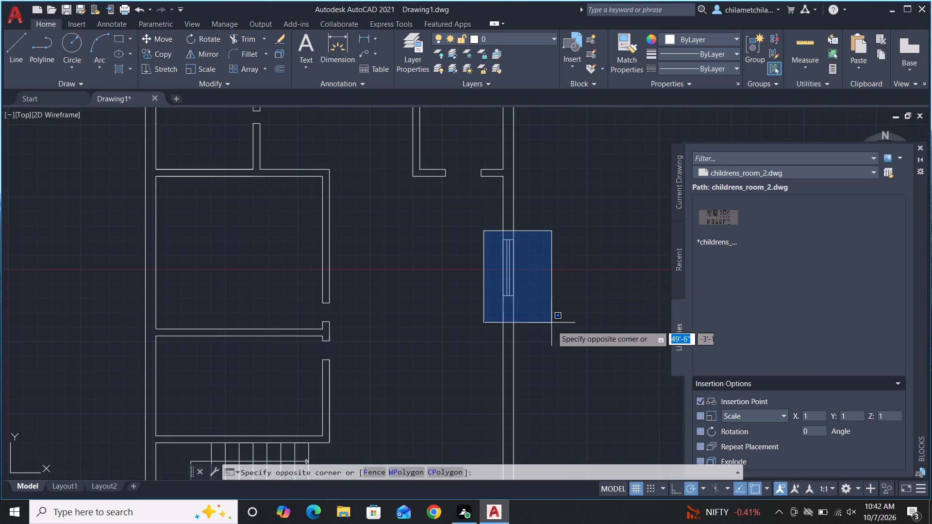
left_click(549, 330)
type("M")
key("space")
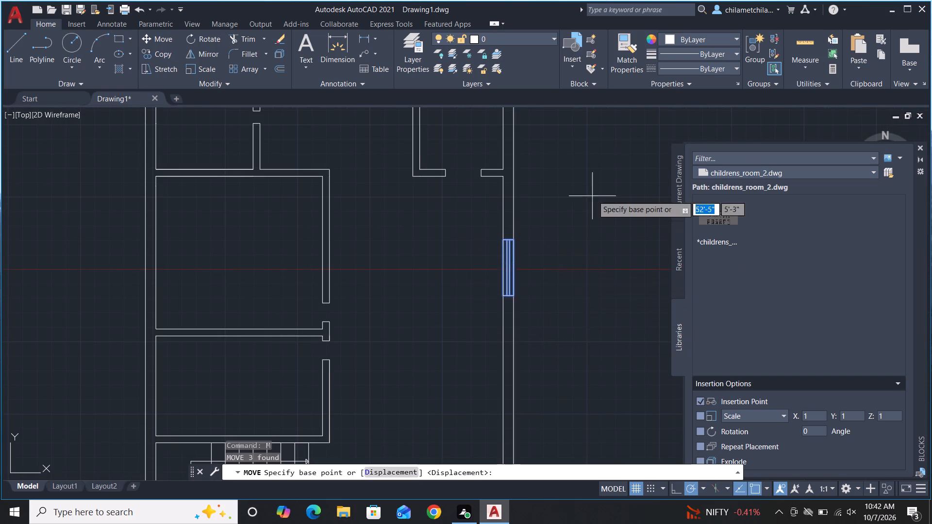
scroll(597, 184, "down", 2)
left_click(565, 229)
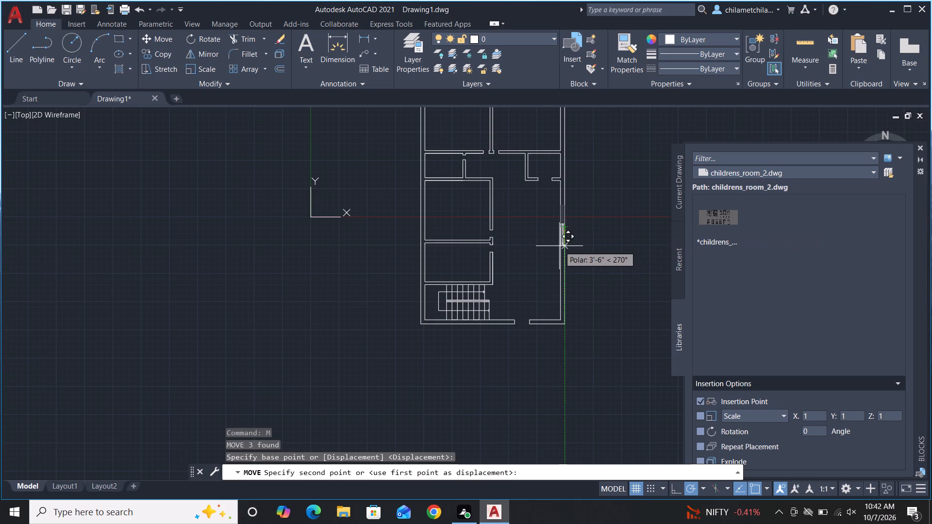
left_click(559, 247)
Move the leftmost remaining window symbol from the row beside the plan into the left outer wall, alongside the small room.
scroll(604, 207, "down", 1)
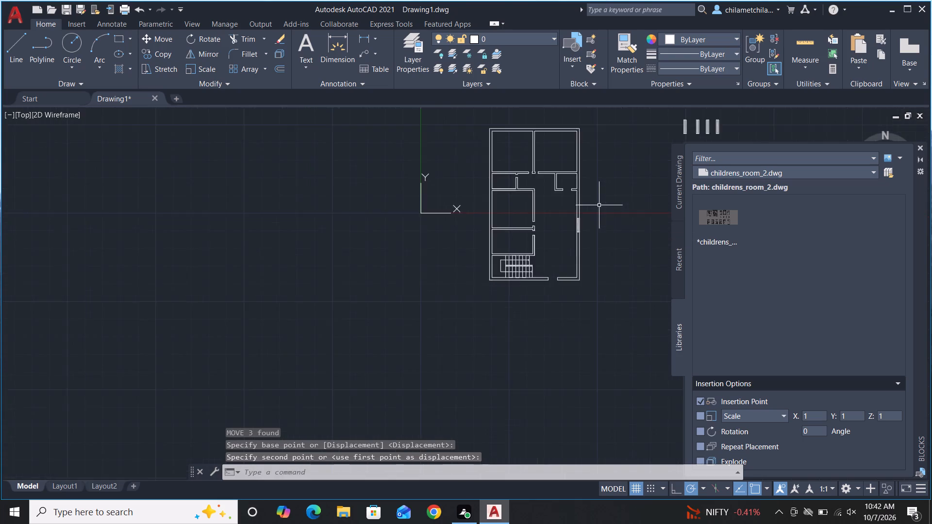
scroll(598, 205, "down", 2)
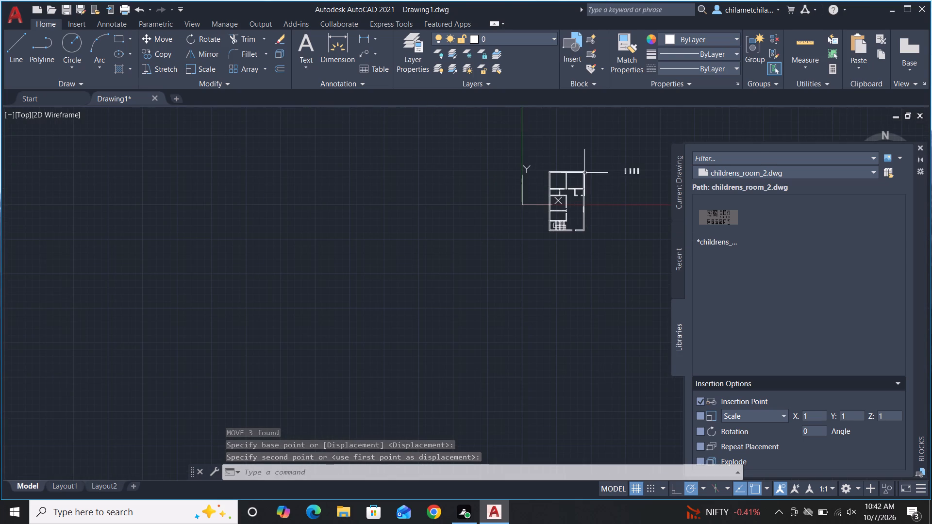
scroll(590, 180, "up", 4)
scroll(578, 159, "down", 1)
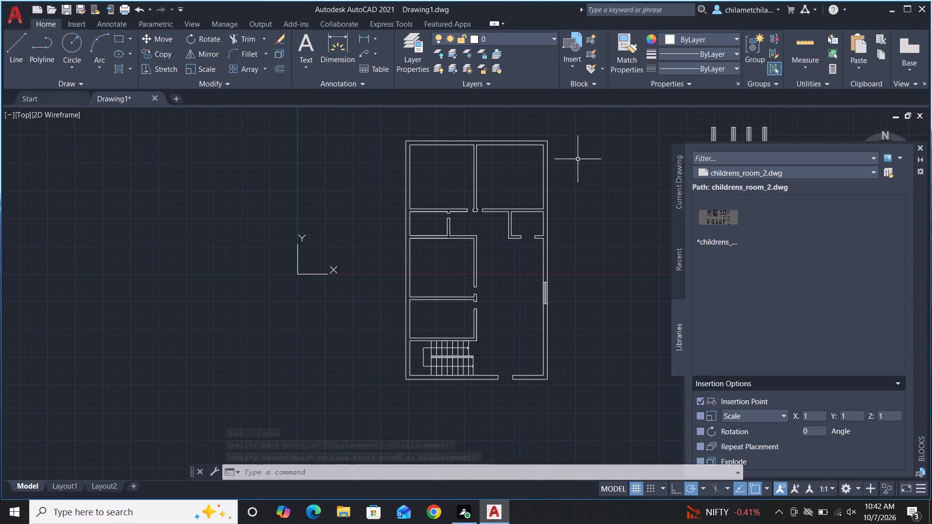
scroll(551, 165, "down", 2)
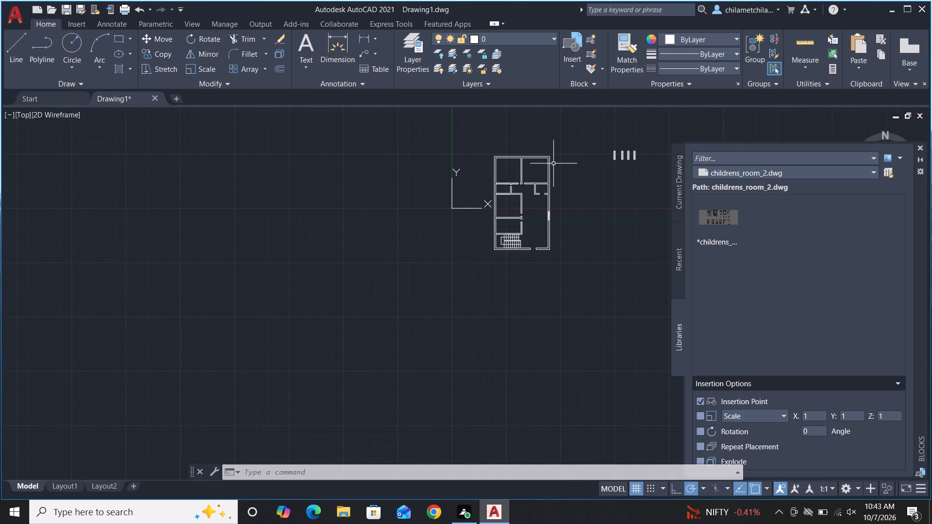
scroll(495, 155, "down", 1)
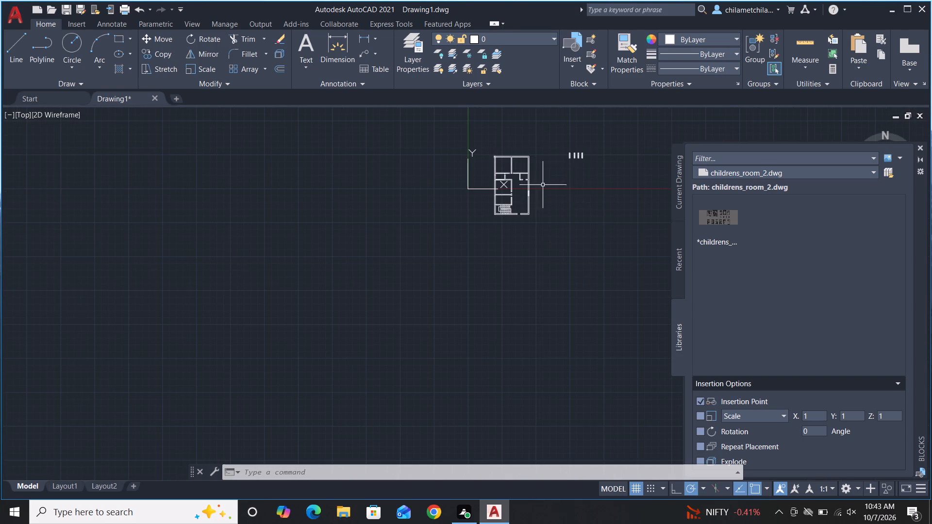
scroll(567, 162, "up", 4)
scroll(567, 168, "down", 1)
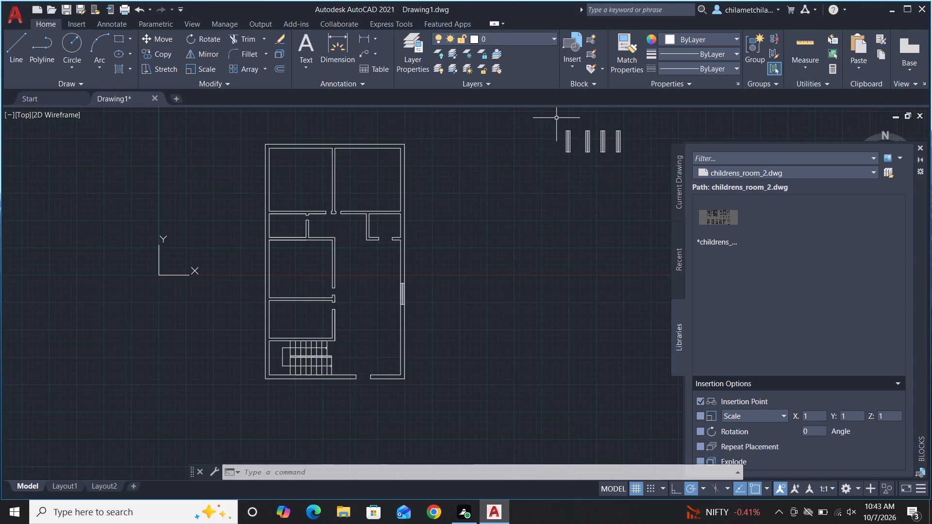
left_click(552, 118)
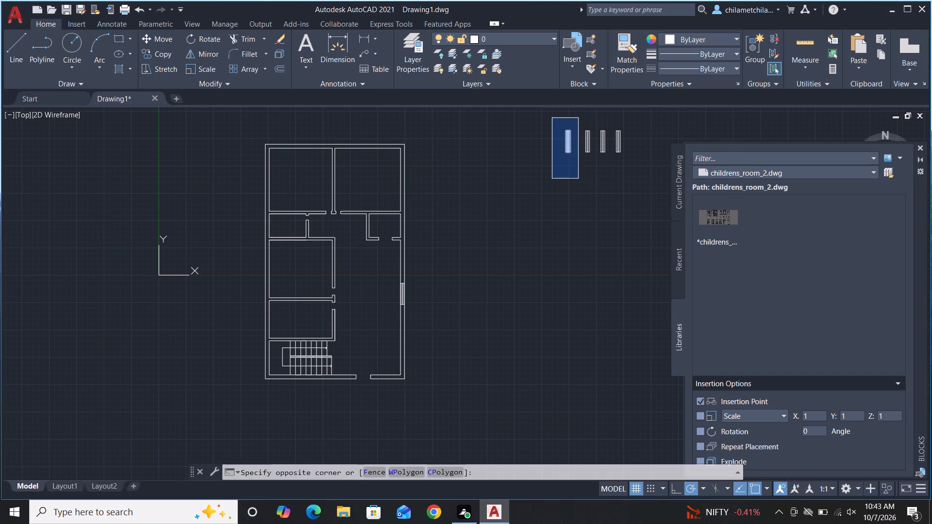
left_click(578, 179)
type("M")
key("space")
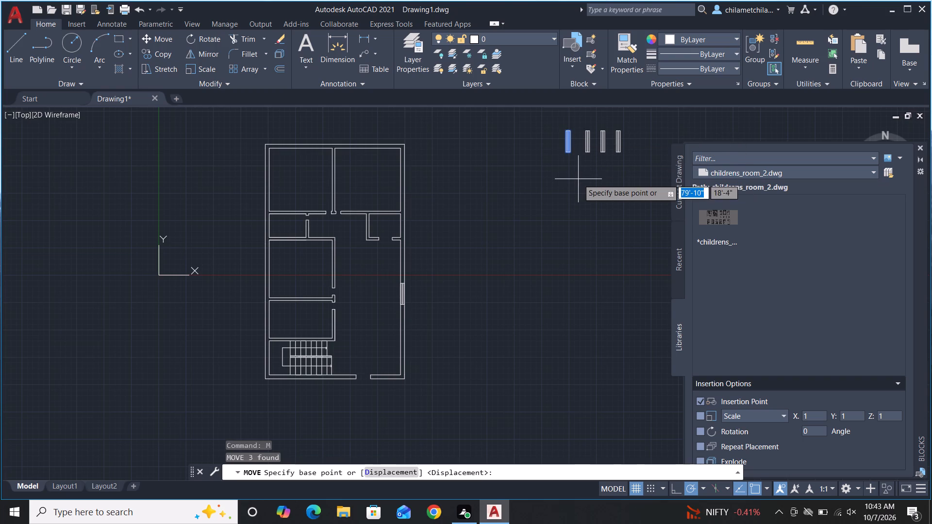
left_click(569, 151)
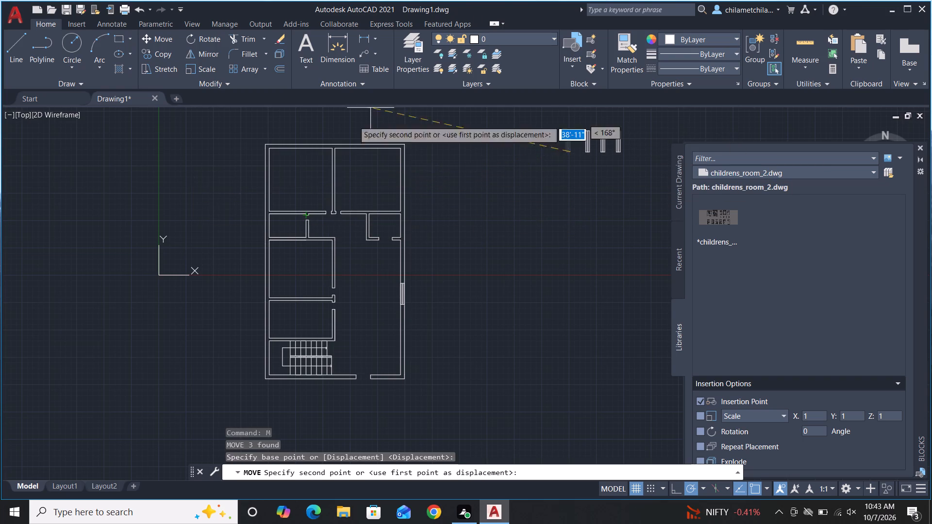
scroll(324, 140, "down", 2)
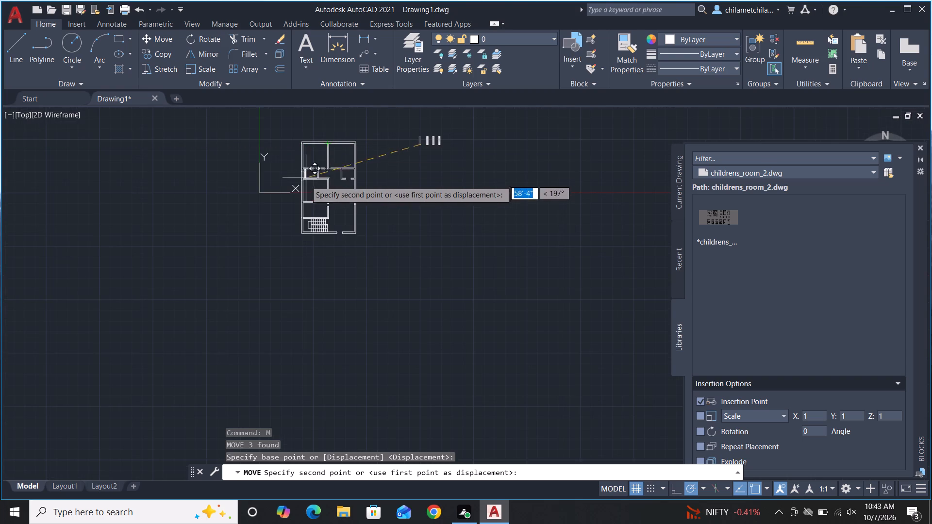
scroll(302, 188, "up", 5)
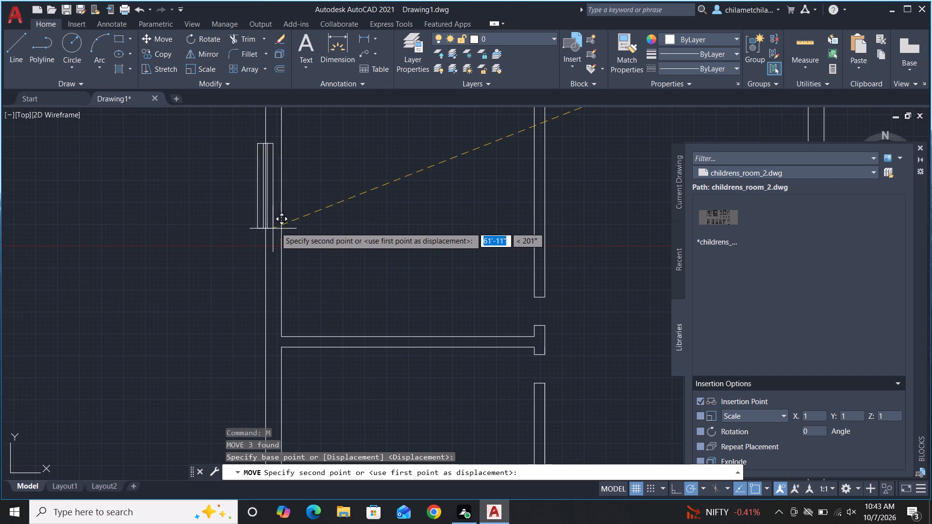
left_click(283, 210)
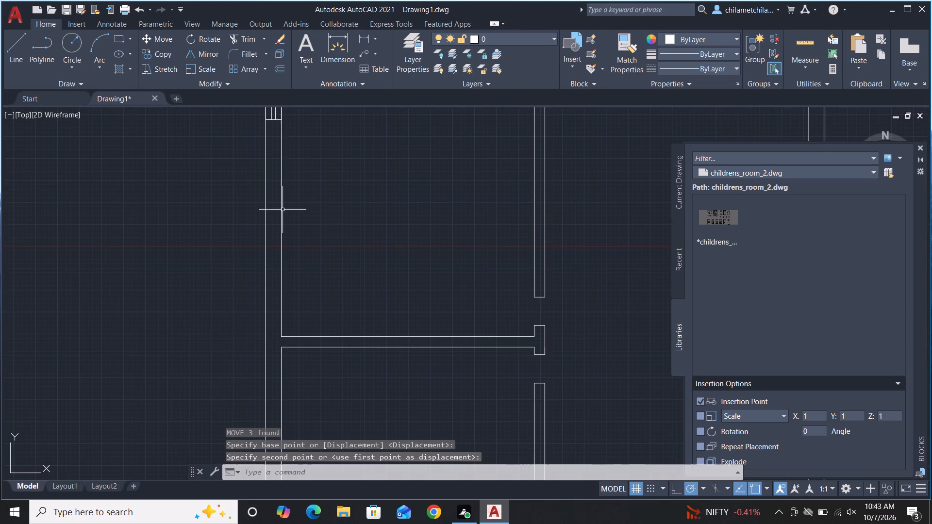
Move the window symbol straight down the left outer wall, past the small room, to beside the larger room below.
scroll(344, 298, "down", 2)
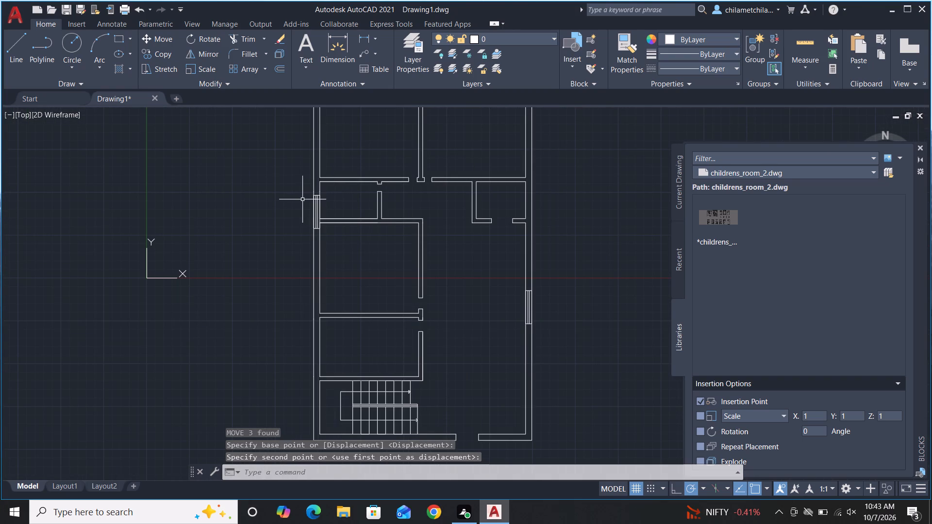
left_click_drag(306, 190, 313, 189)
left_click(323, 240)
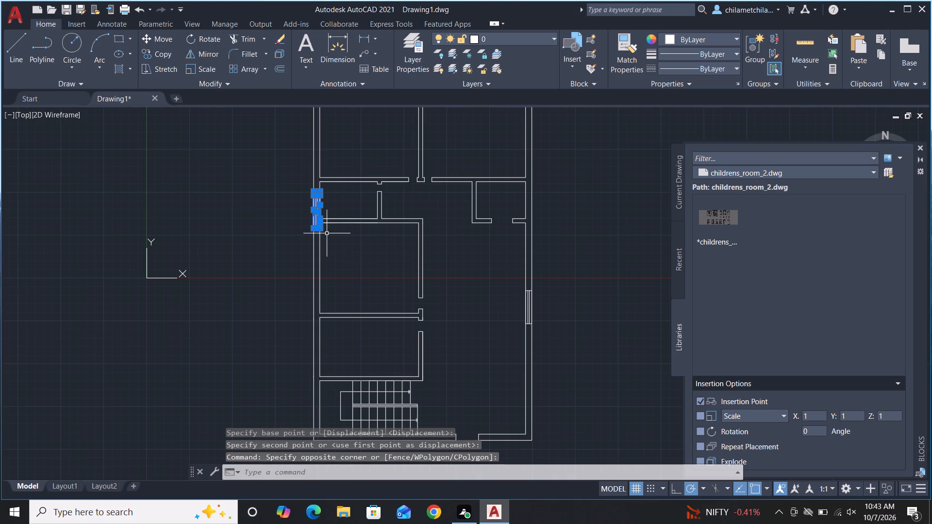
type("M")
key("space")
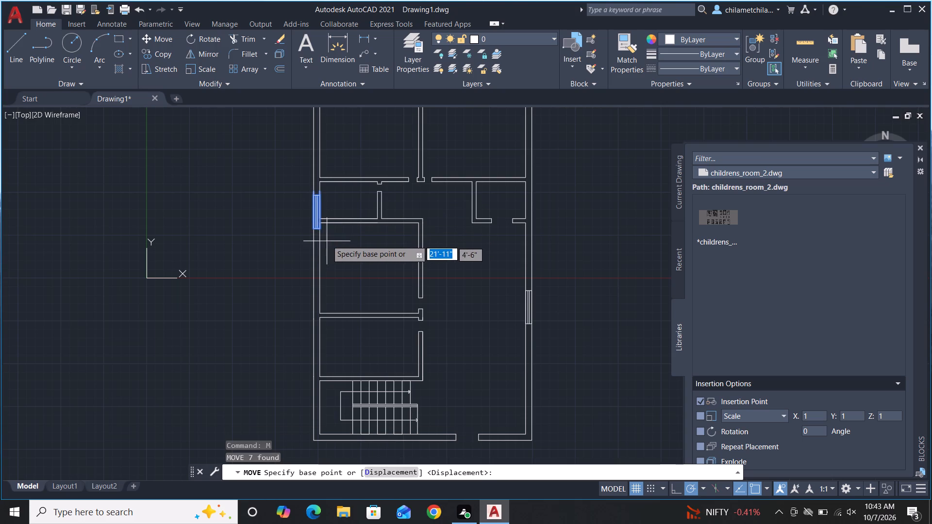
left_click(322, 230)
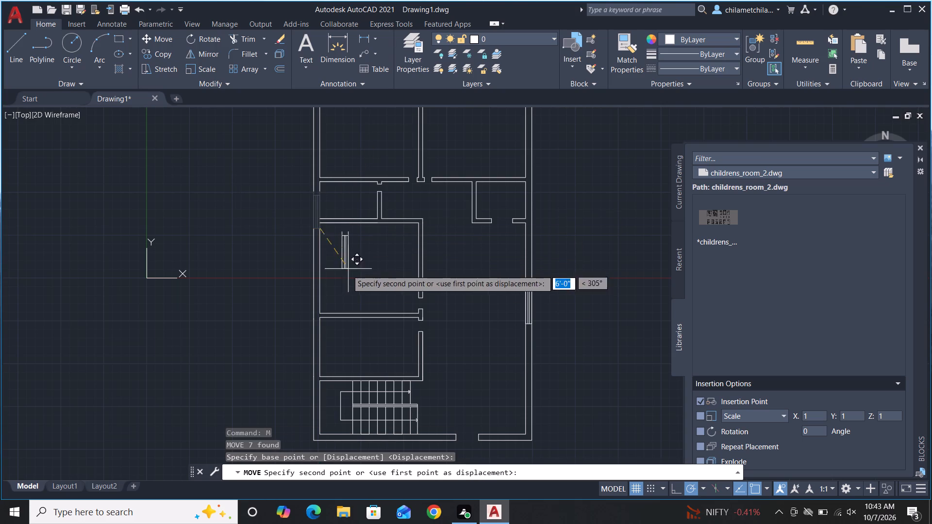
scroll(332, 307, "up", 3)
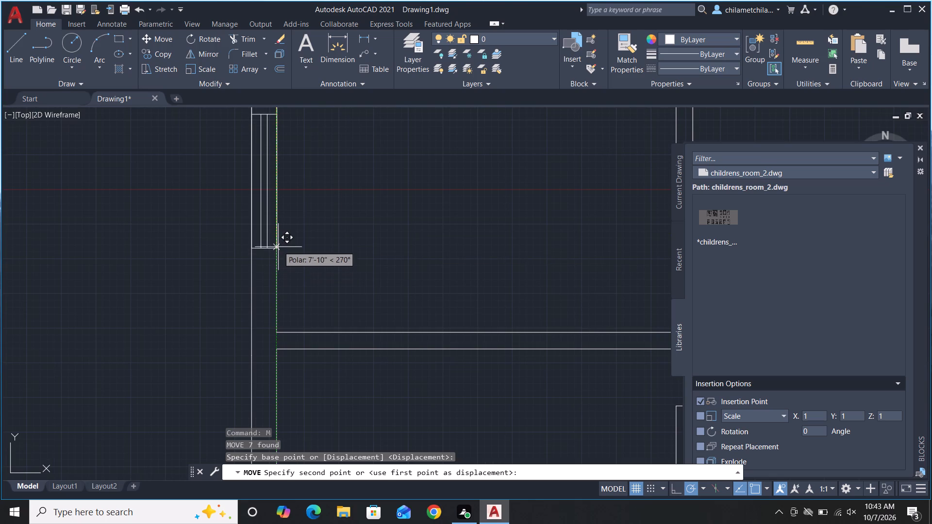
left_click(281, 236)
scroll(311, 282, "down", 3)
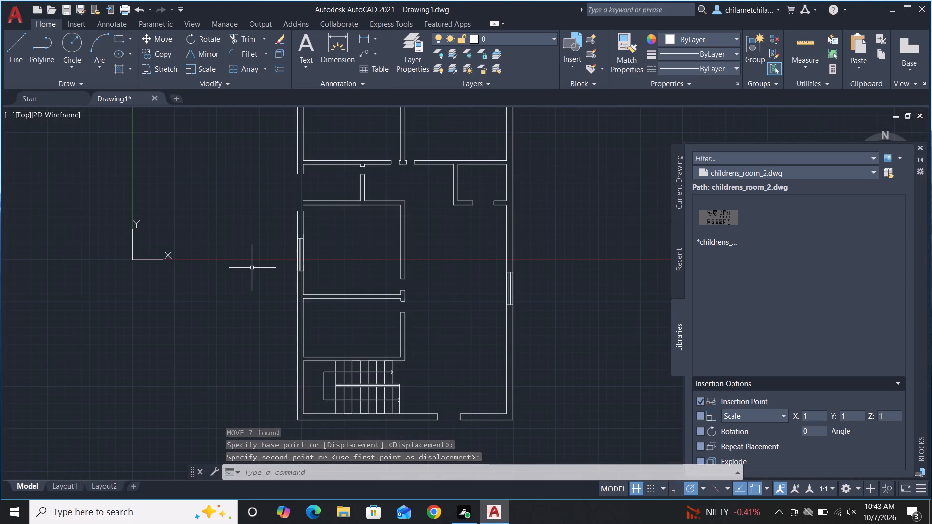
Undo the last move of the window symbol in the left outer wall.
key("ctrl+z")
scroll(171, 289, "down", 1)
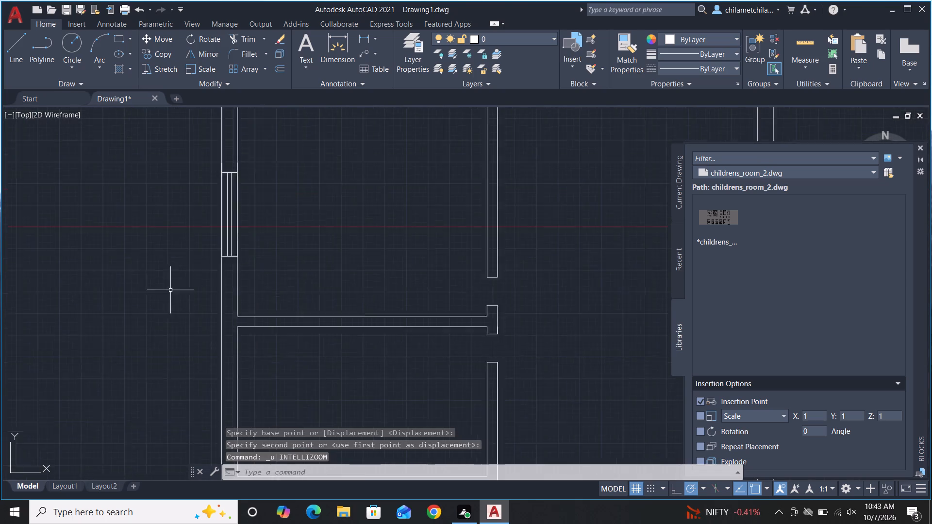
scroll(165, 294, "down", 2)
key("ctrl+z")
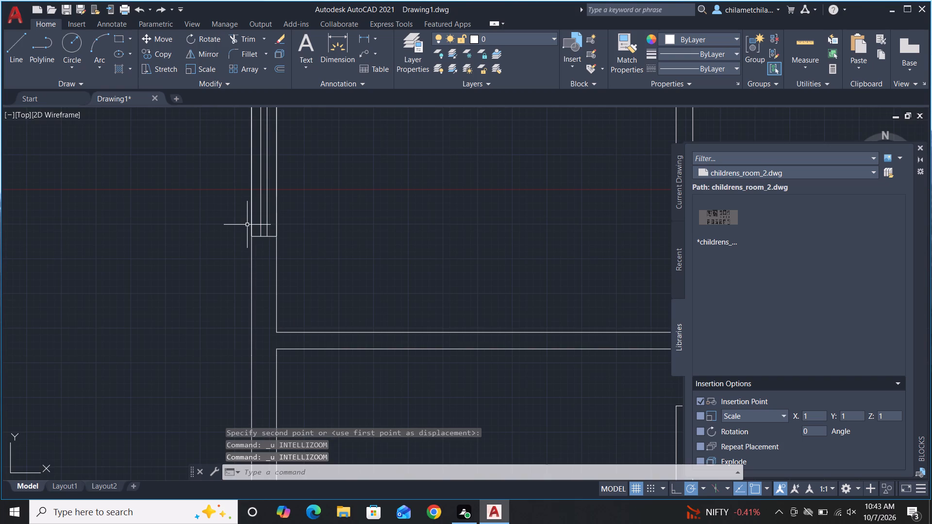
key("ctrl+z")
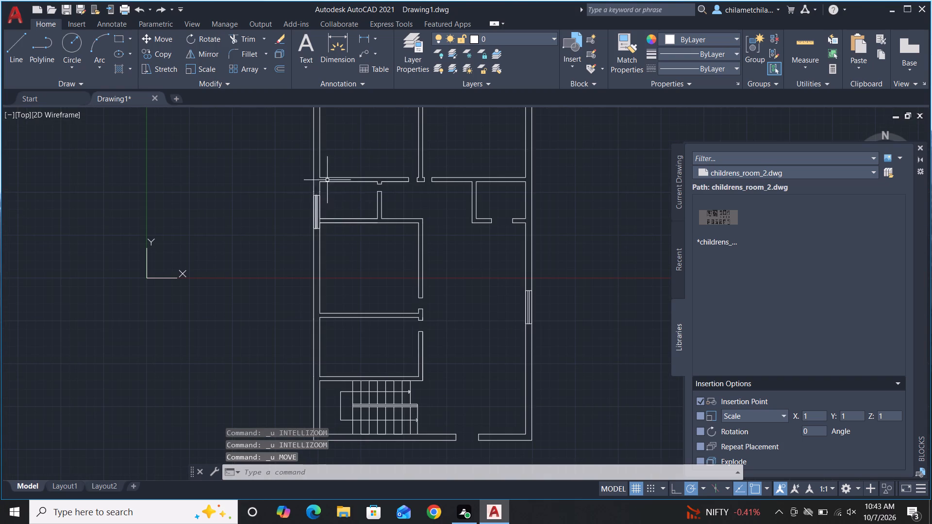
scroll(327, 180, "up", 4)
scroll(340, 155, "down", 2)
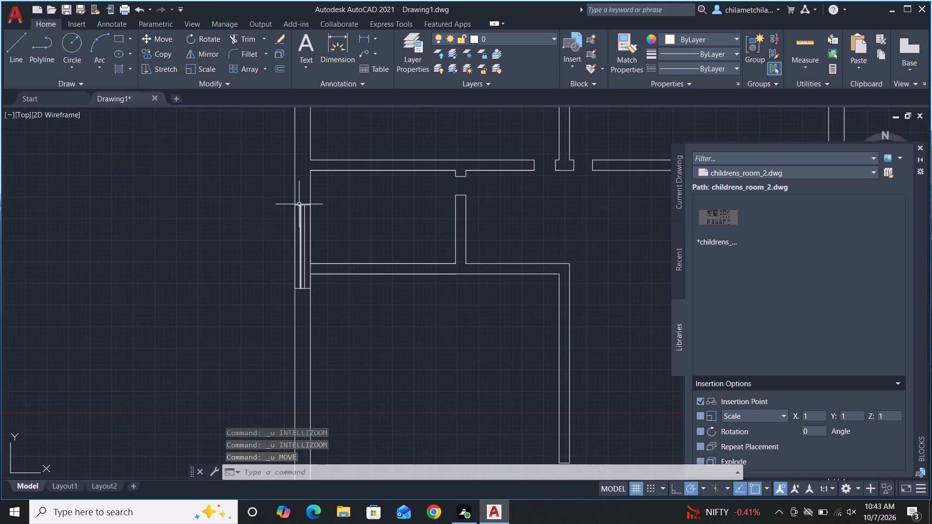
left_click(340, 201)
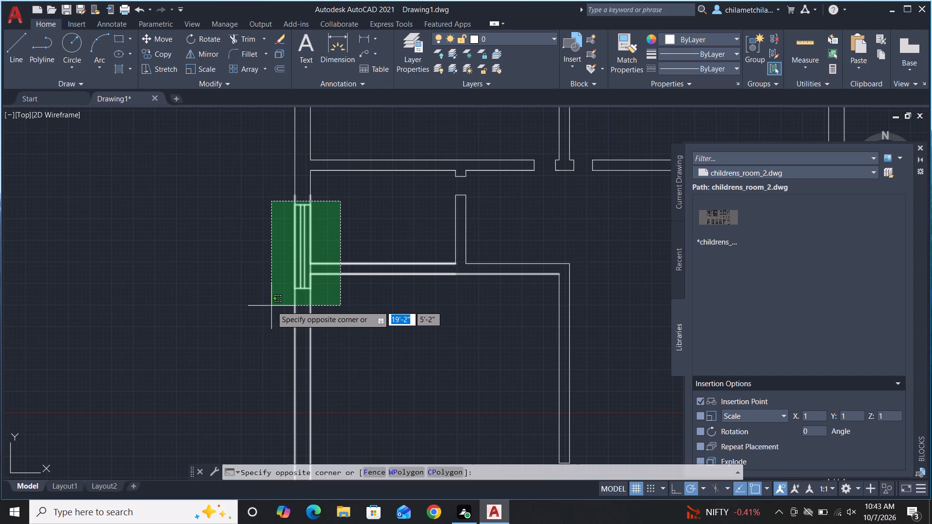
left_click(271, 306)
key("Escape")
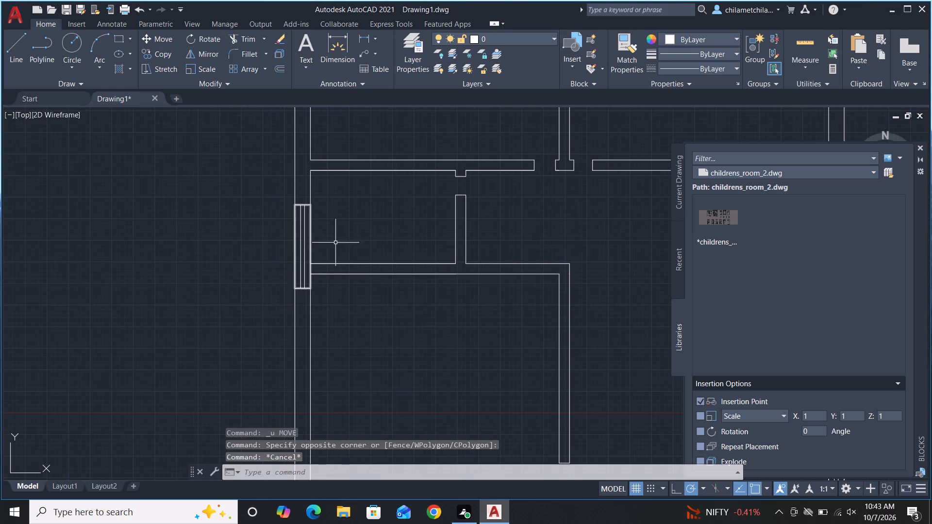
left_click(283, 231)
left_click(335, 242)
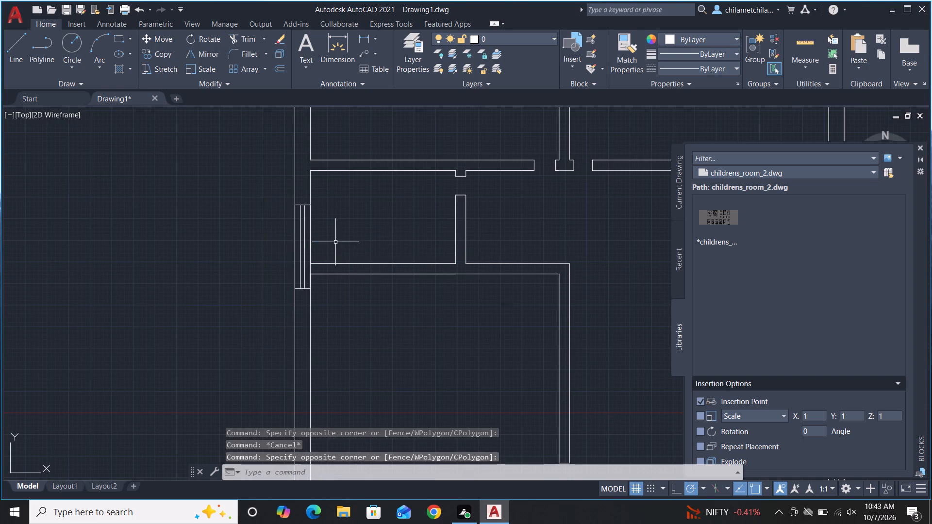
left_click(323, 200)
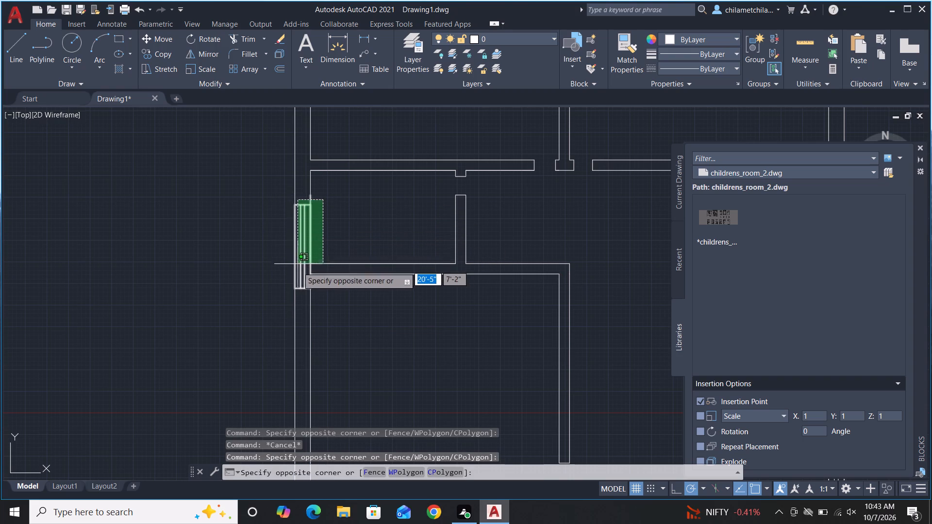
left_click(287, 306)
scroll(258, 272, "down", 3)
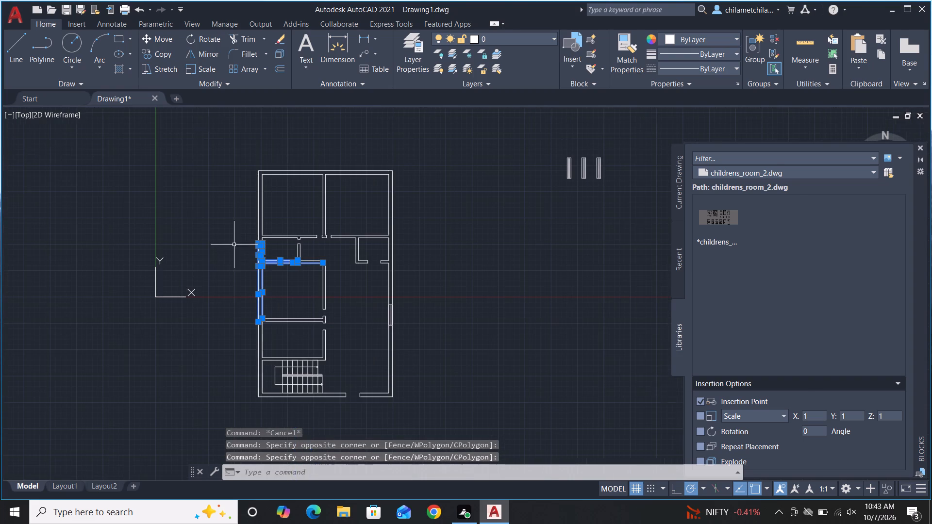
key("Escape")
Move the window symbol down the left outer wall from the small room to beside the larger room below.
scroll(266, 246, "up", 2)
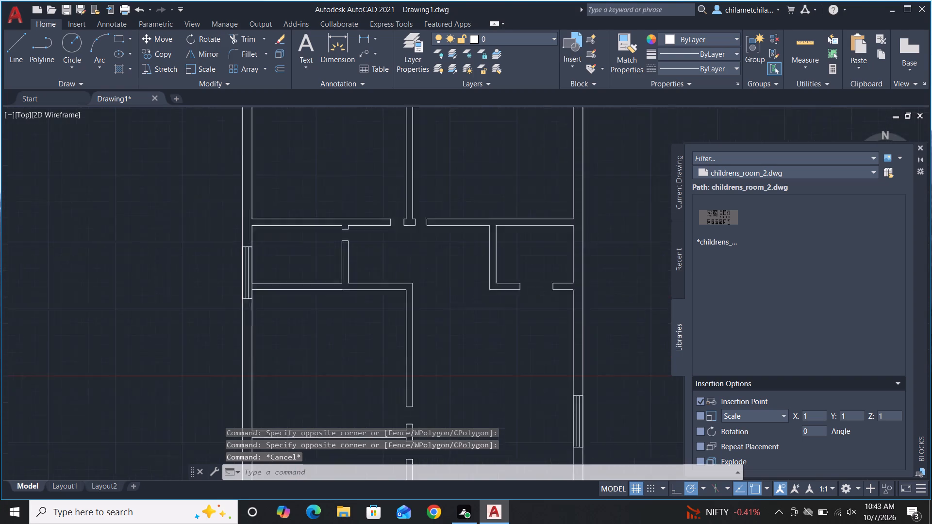
scroll(266, 246, "up", 2)
left_click(182, 242)
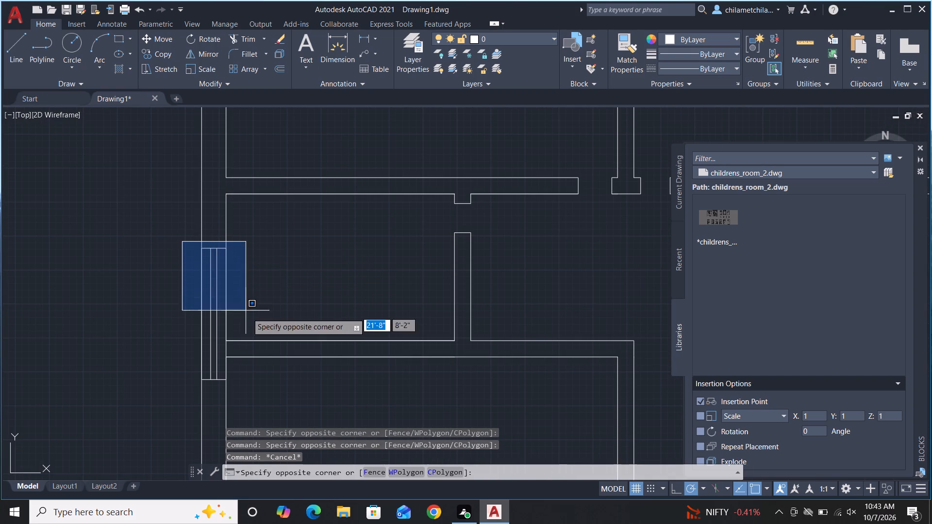
left_click(237, 387)
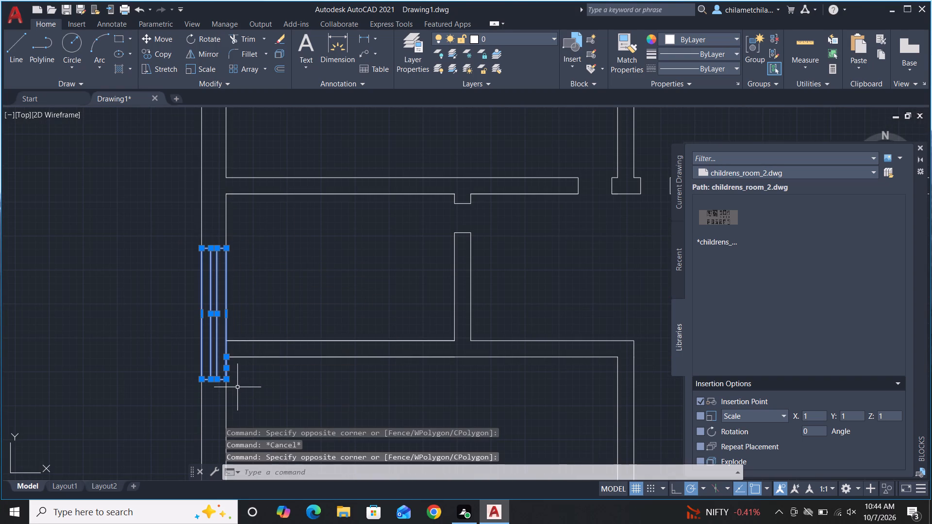
scroll(235, 235, "down", 2)
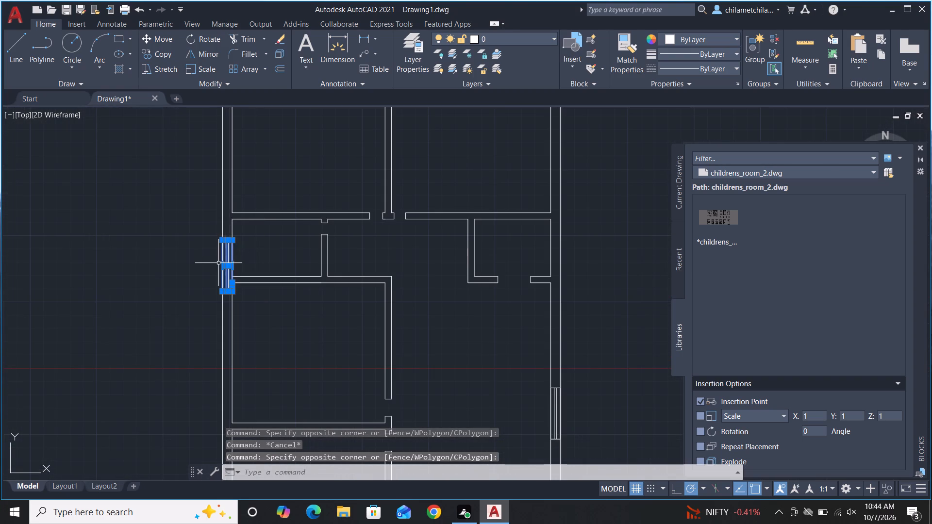
scroll(218, 263, "up", 3)
scroll(191, 178, "down", 2)
type("M")
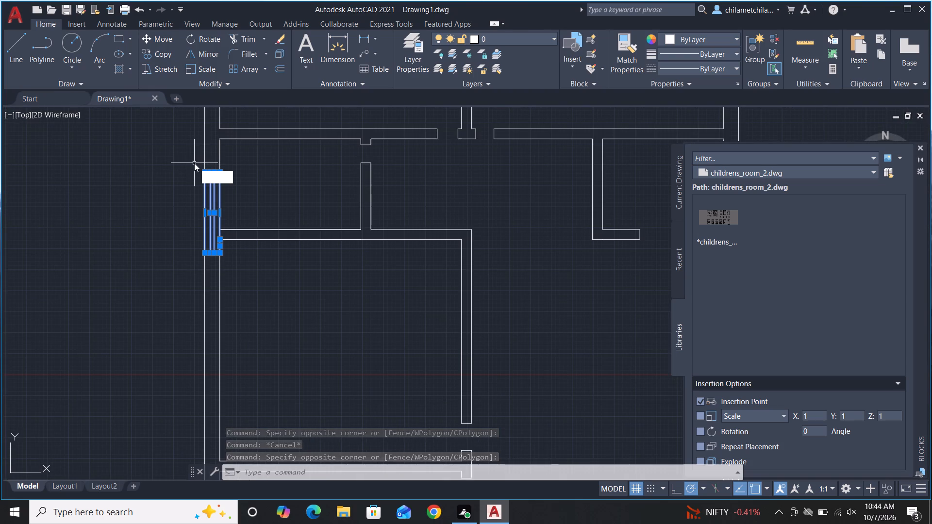
key("space")
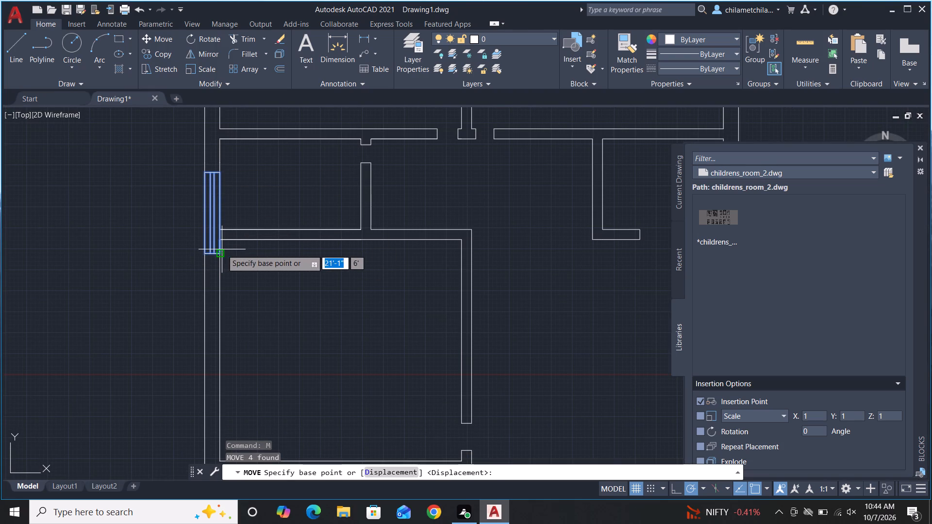
left_click(222, 249)
scroll(296, 206, "down", 1)
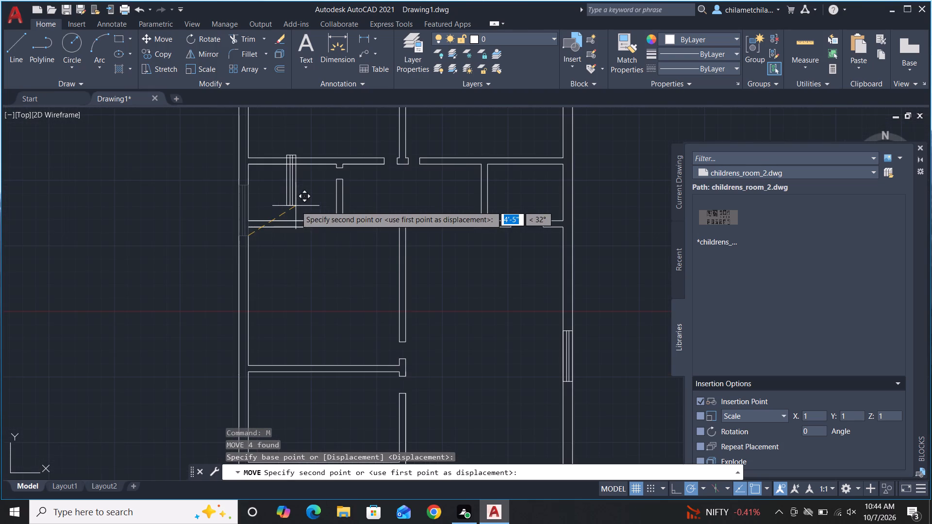
scroll(252, 310, "up", 4)
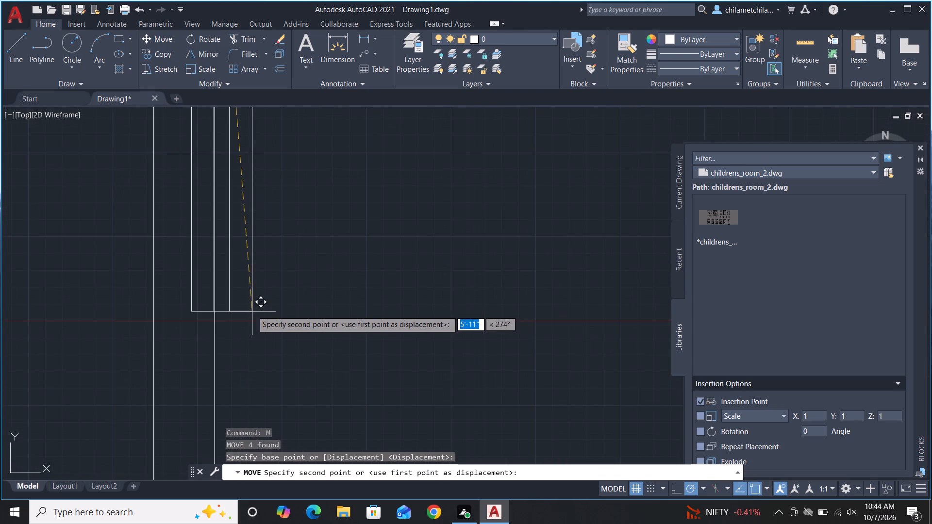
left_click(212, 348)
Draw a line closing the gap in the left outer wall's inner face, just below the small room's lower partition.
scroll(279, 402, "down", 2)
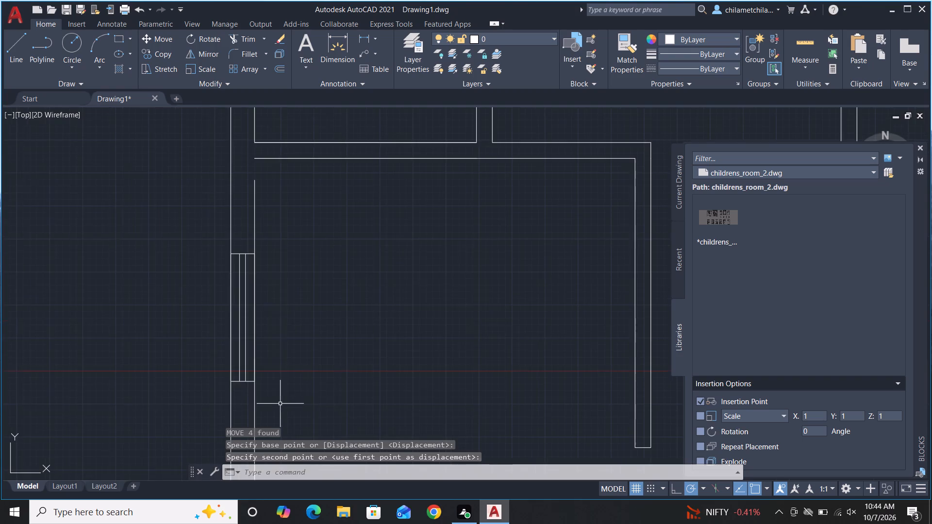
scroll(343, 332, "down", 2)
scroll(318, 265, "up", 3)
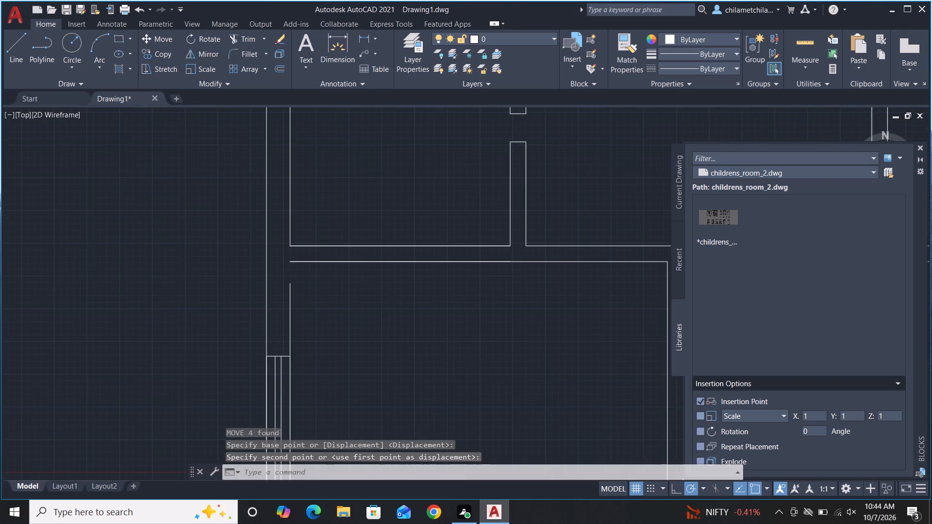
type("L")
key("space")
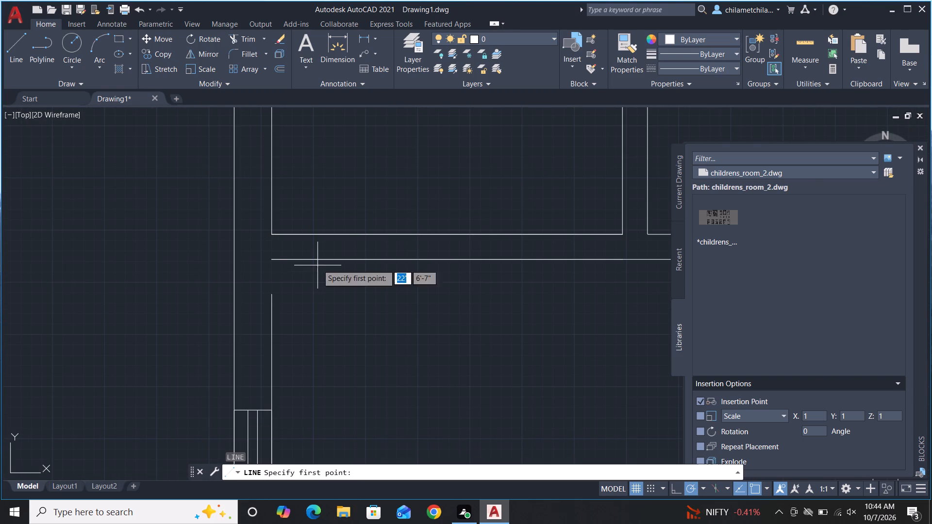
left_click(271, 296)
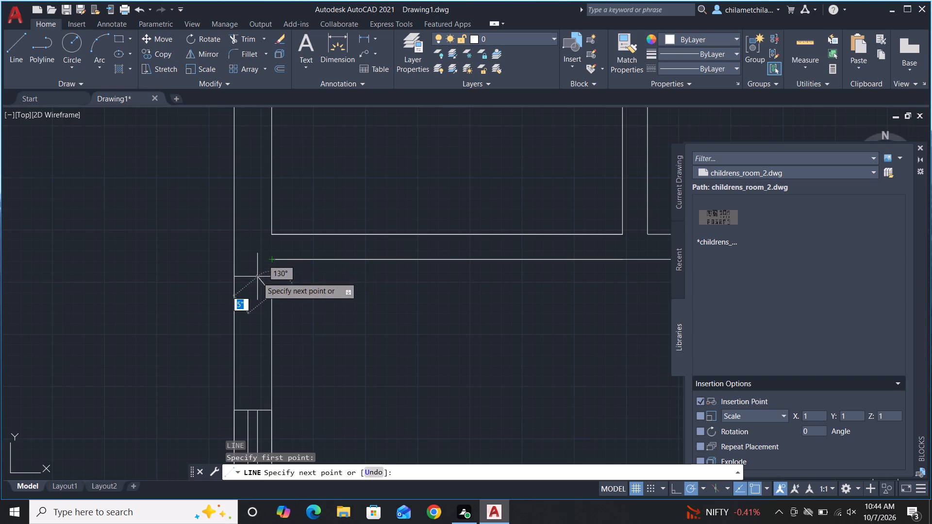
left_click(270, 257)
key("Escape")
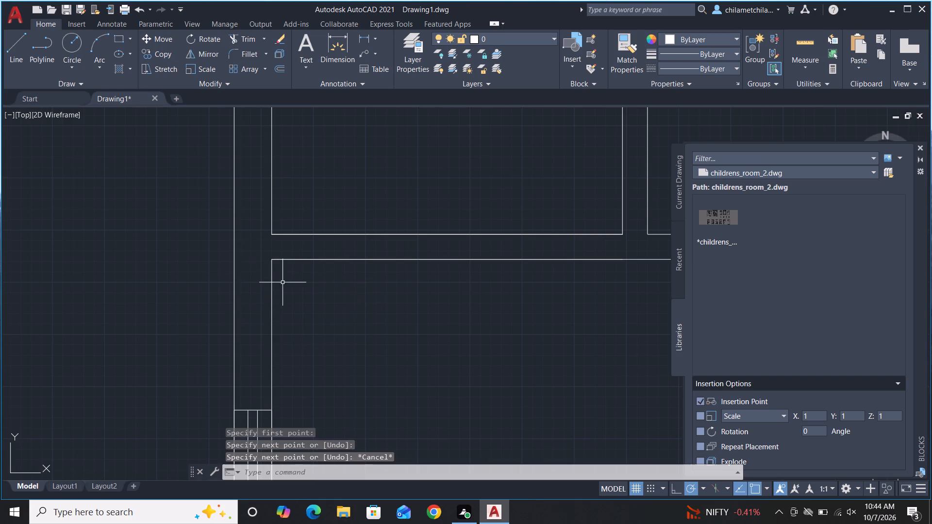
Rotate the leftmost of the three spare window symbols 90° about its lower-left corner so it lies horizontal.
scroll(199, 264, "down", 2)
scroll(177, 213, "down", 2)
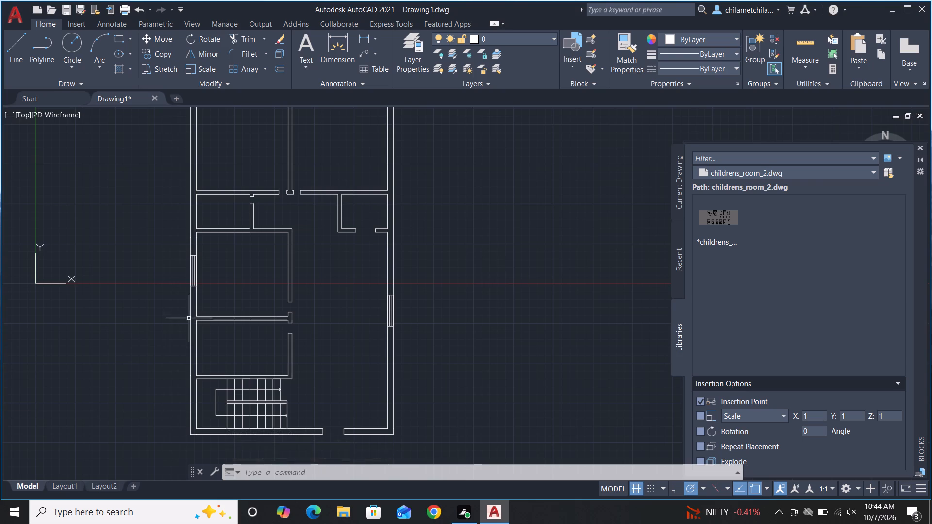
scroll(135, 253, "down", 2)
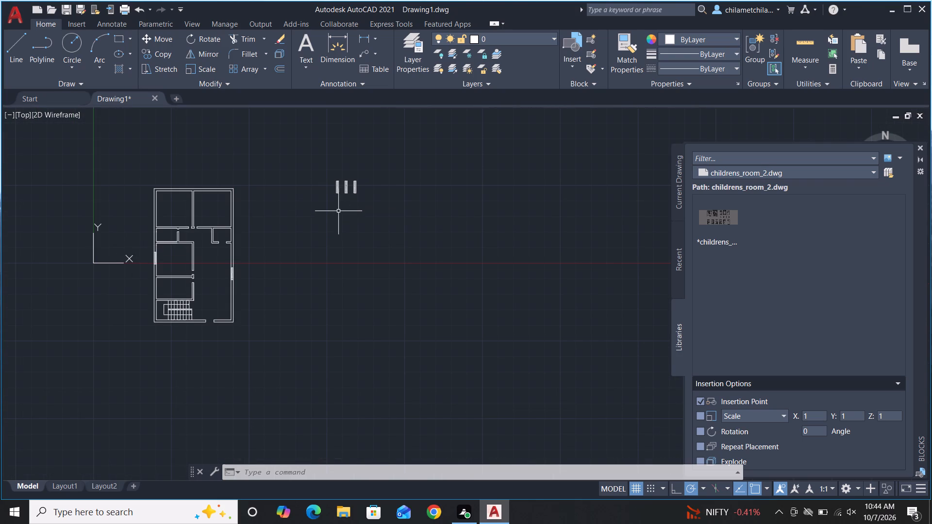
scroll(343, 187, "up", 4)
scroll(363, 182, "down", 2)
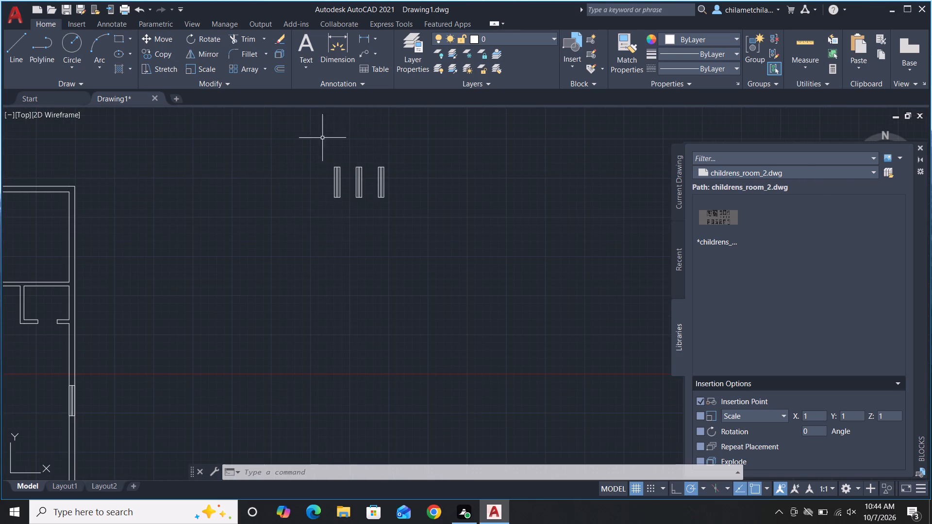
scroll(407, 162, "down", 2)
scroll(399, 166, "up", 4)
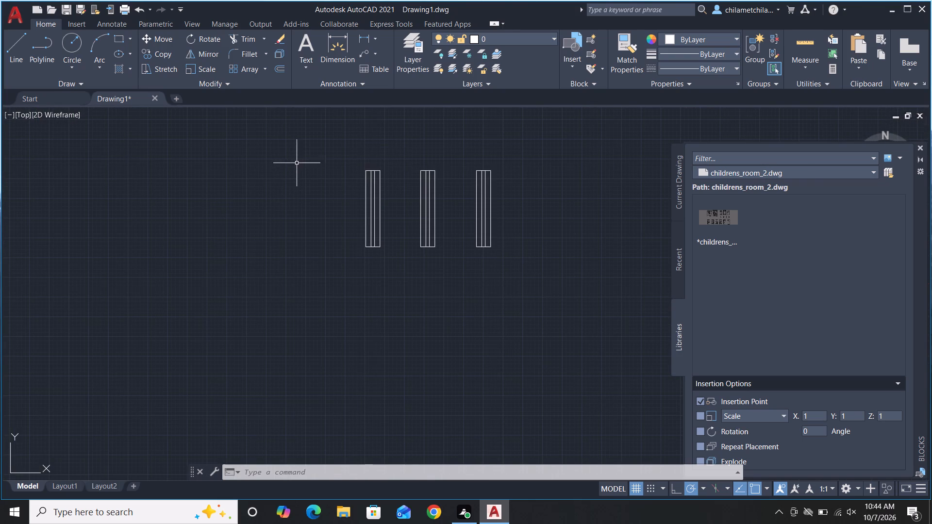
left_click_drag(301, 155, 327, 153)
left_click(394, 285)
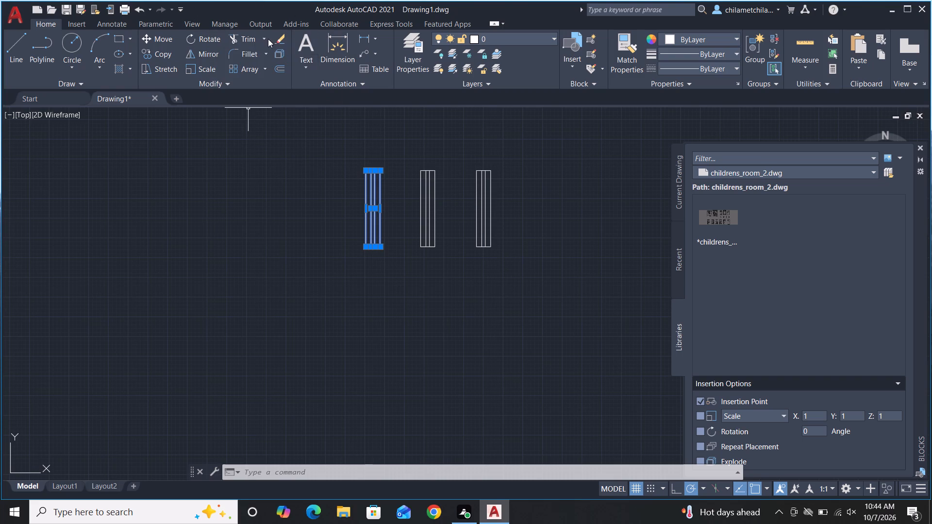
left_click(208, 37)
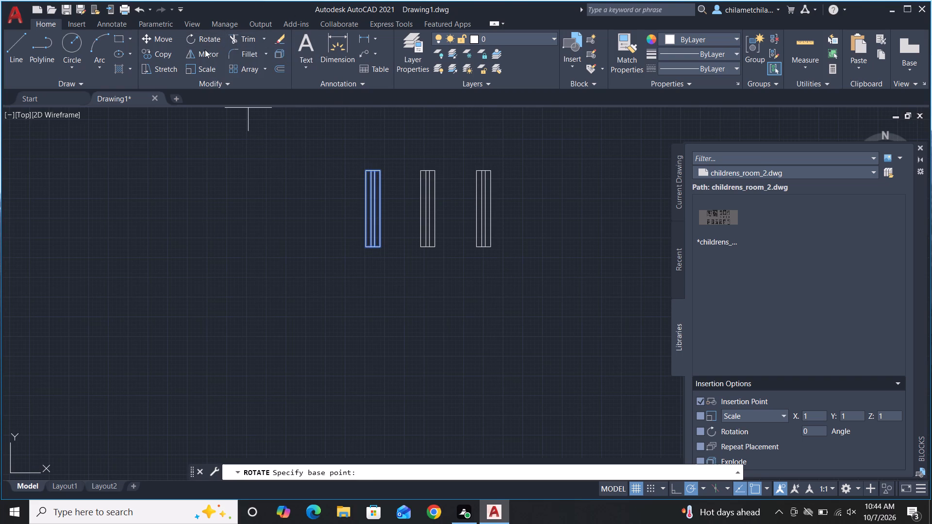
left_click(366, 246)
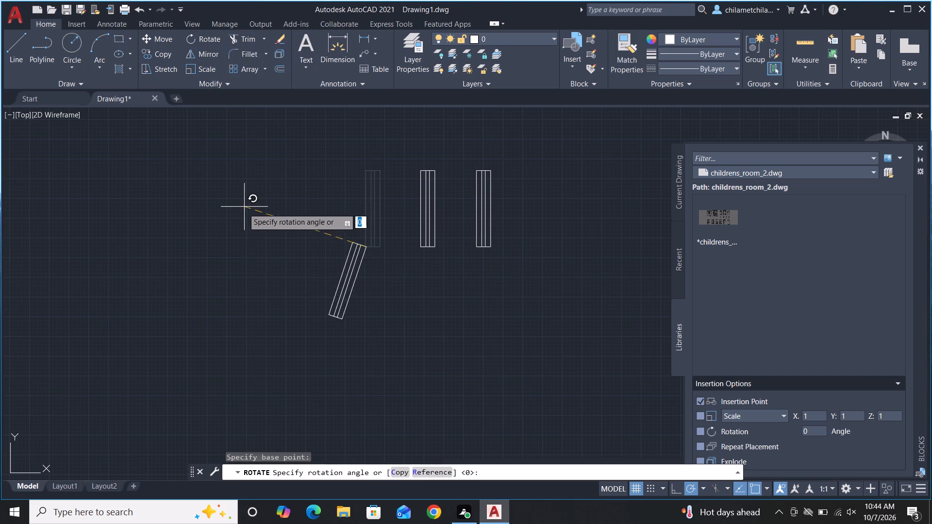
left_click(371, 206)
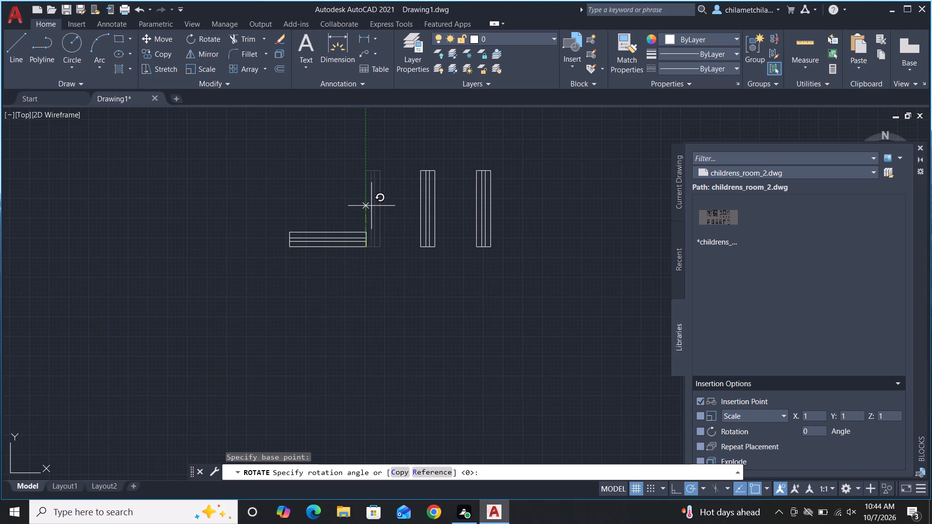
Rotate the middle spare window symbol 90° about its lower-right corner so it lies horizontal.
left_click(410, 155)
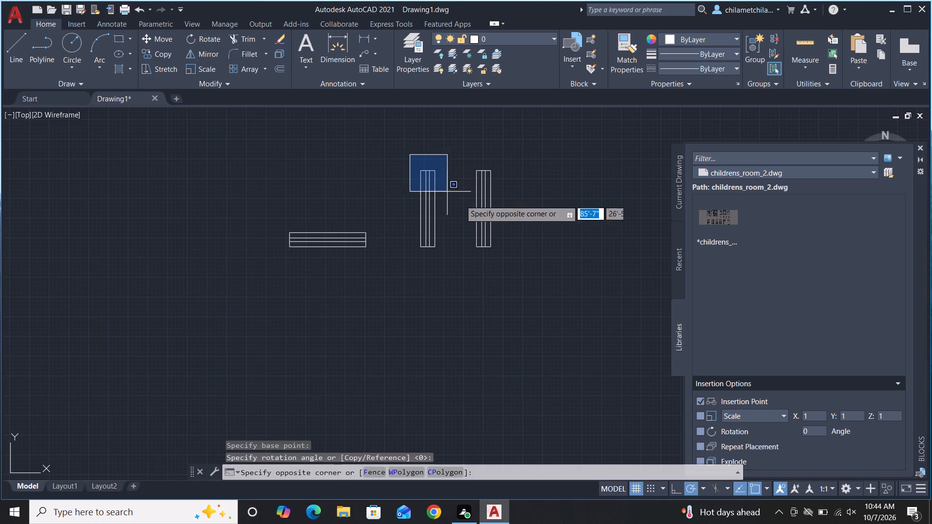
left_click(457, 271)
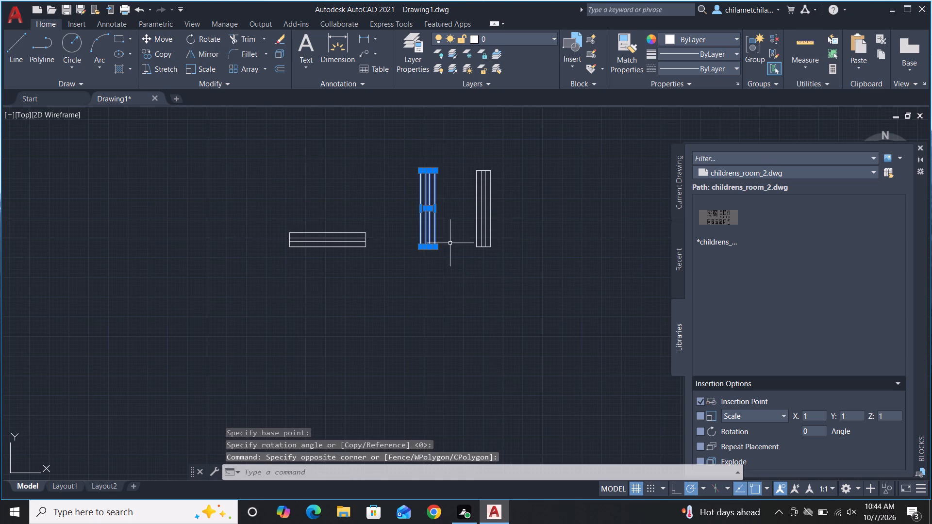
left_click(208, 38)
left_click(435, 248)
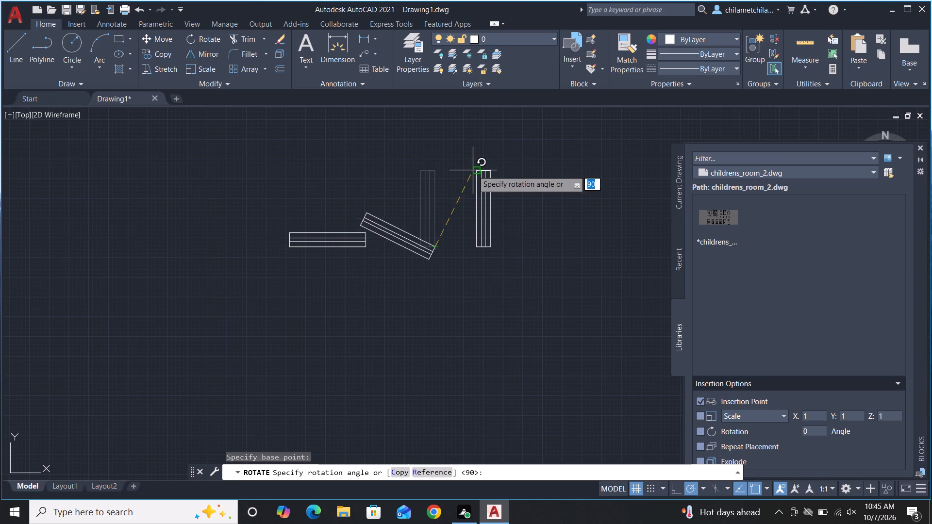
left_click(431, 147)
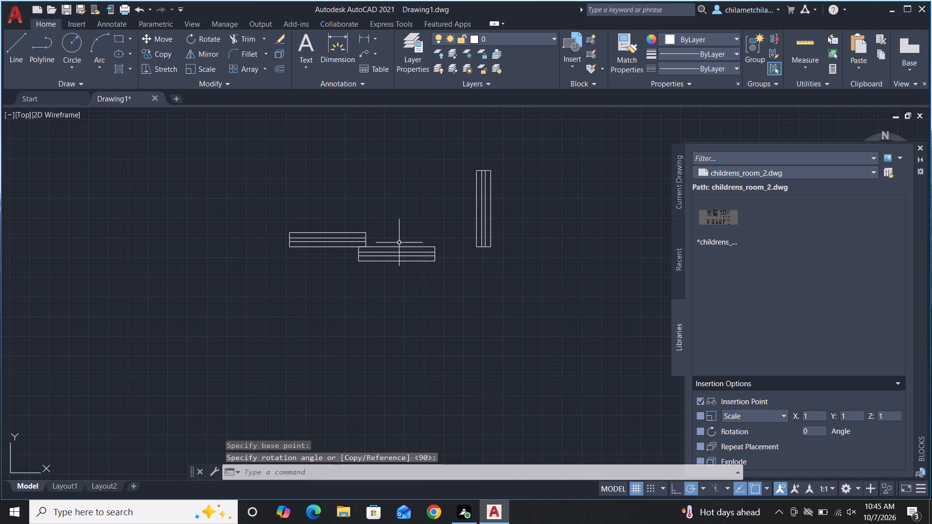
Move the upper horizontal window symbol into the plan's top outer wall, above the top-right room.
scroll(366, 231, "up", 4)
scroll(505, 223, "down", 3)
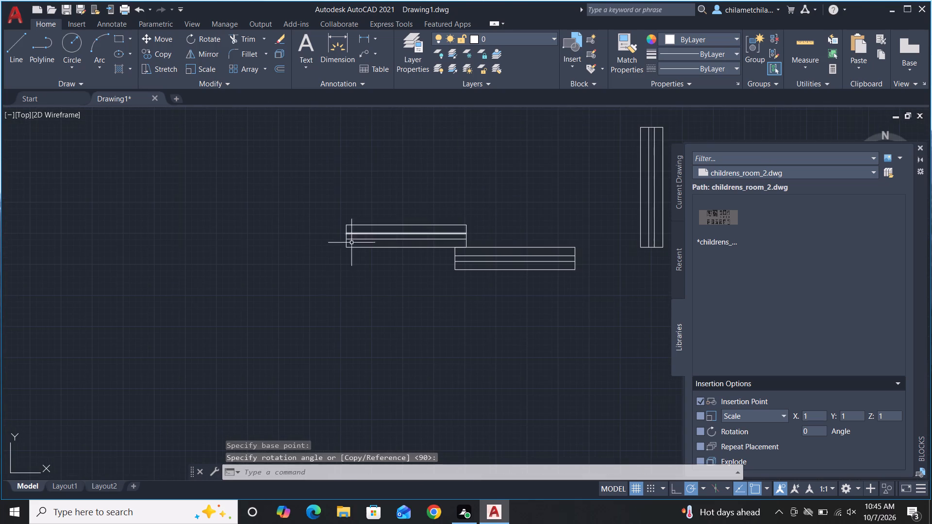
left_click(308, 213)
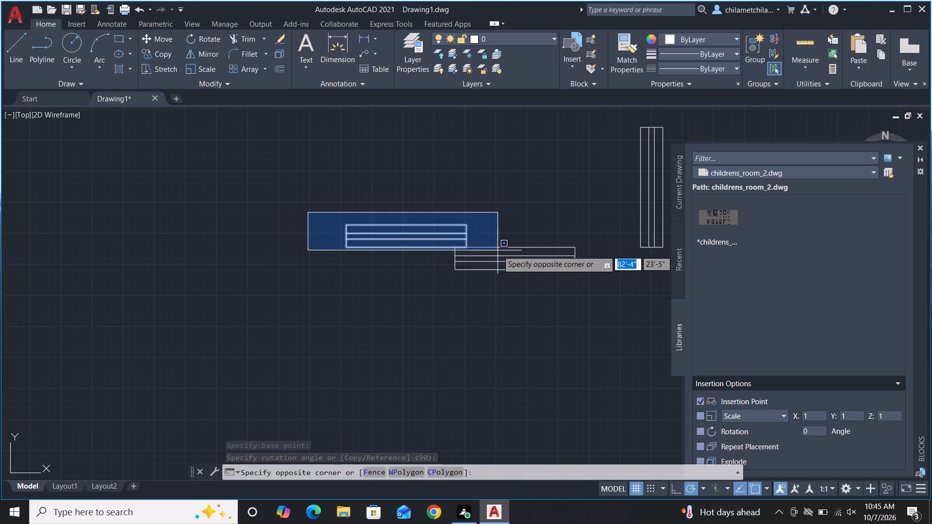
left_click(498, 250)
scroll(552, 242, "down", 3)
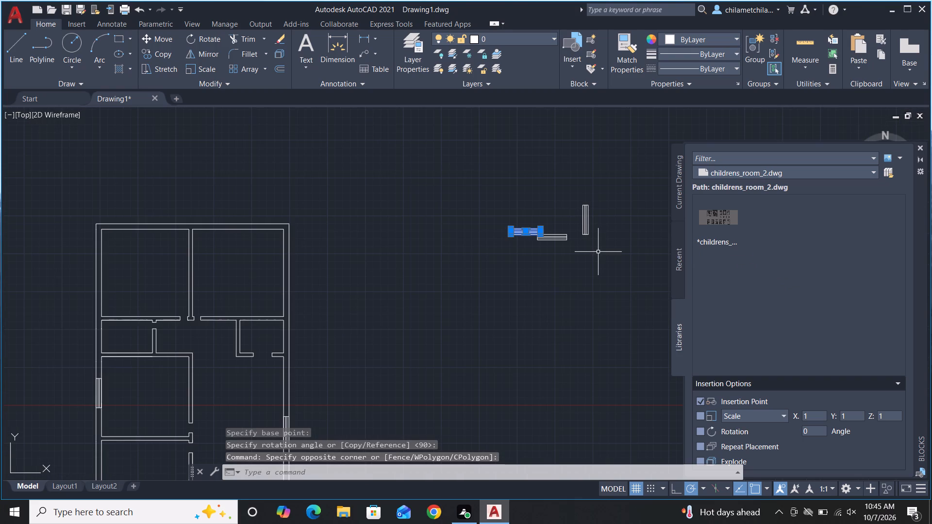
type("M")
key("space")
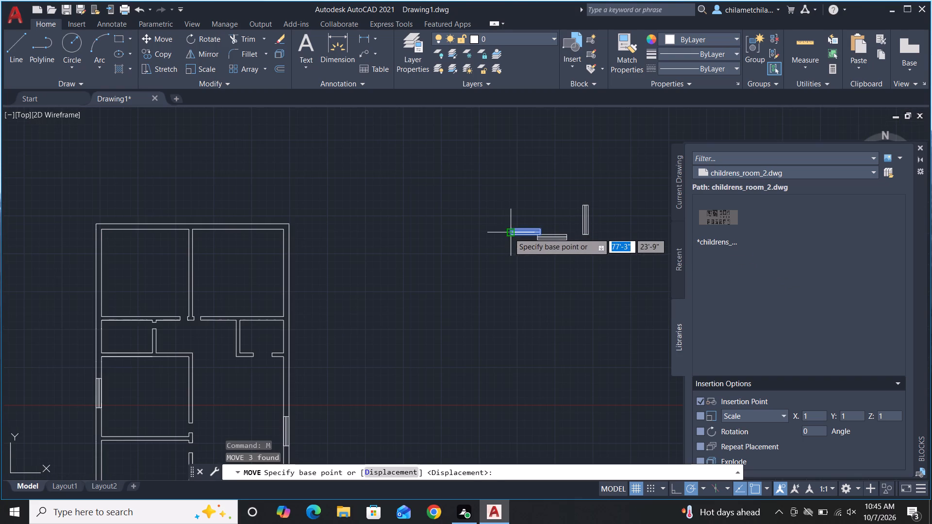
left_click(509, 233)
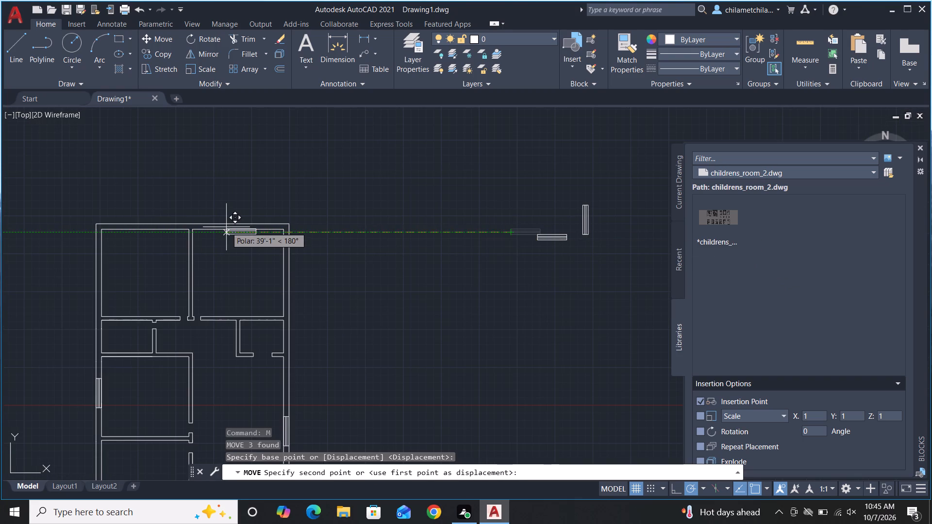
scroll(226, 227, "up", 4)
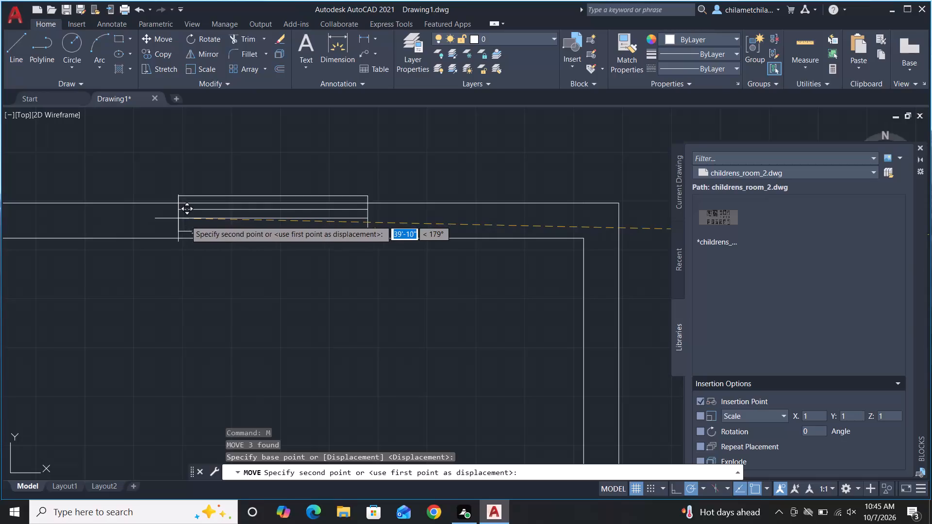
left_click(196, 225)
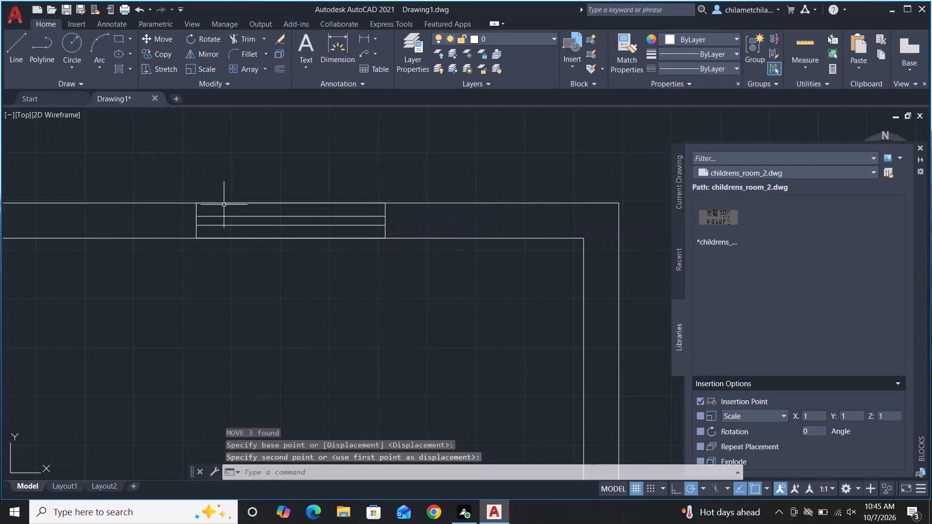
scroll(239, 160, "down", 3)
scroll(465, 283, "down", 2)
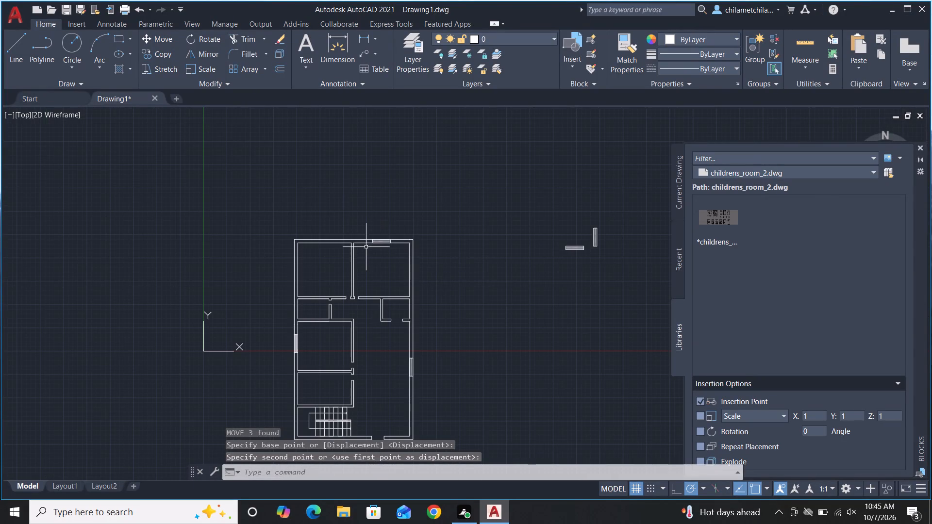
scroll(364, 262, "up", 3)
scroll(130, 119, "down", 2)
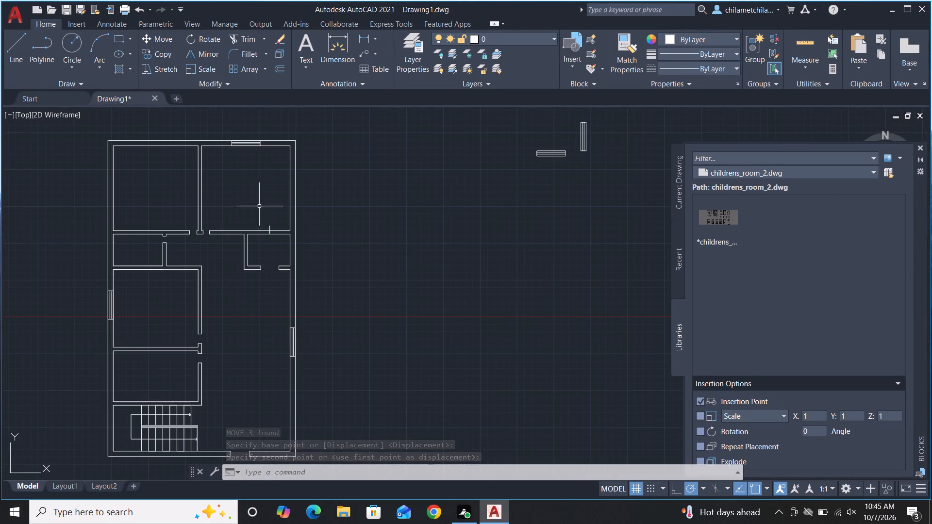
Move the spare horizontal window symbol into the top outer wall, its lower-left corner on the top-left room's inner upper-left corner.
scroll(480, 214, "up", 2)
scroll(480, 217, "down", 2)
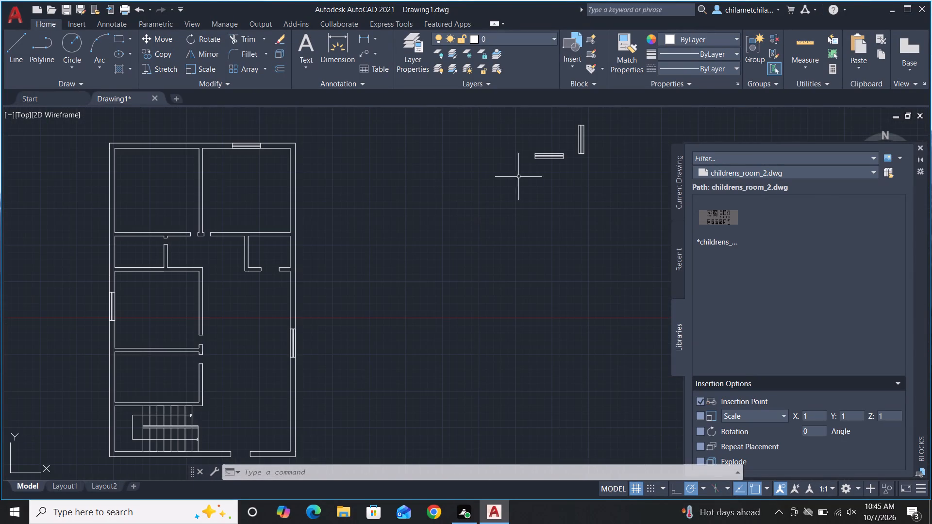
left_click(518, 139)
left_click(570, 191)
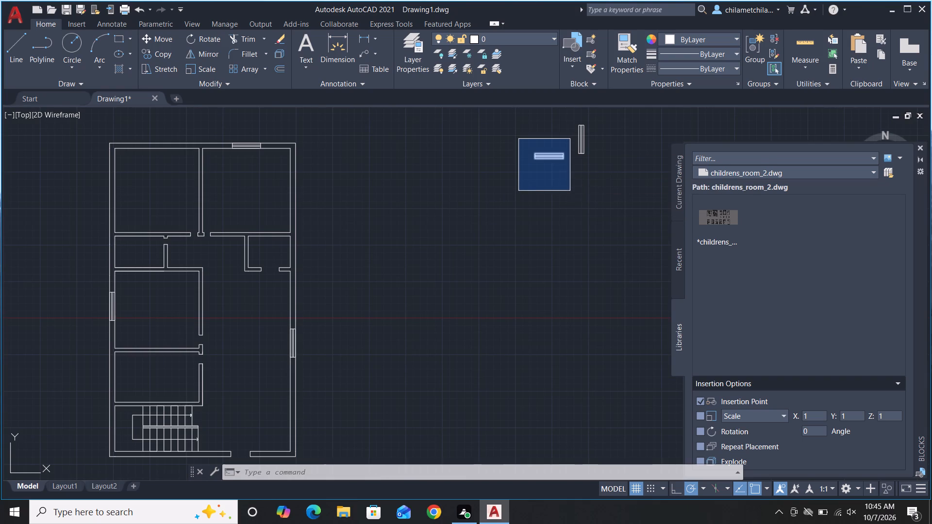
type("M")
key("space")
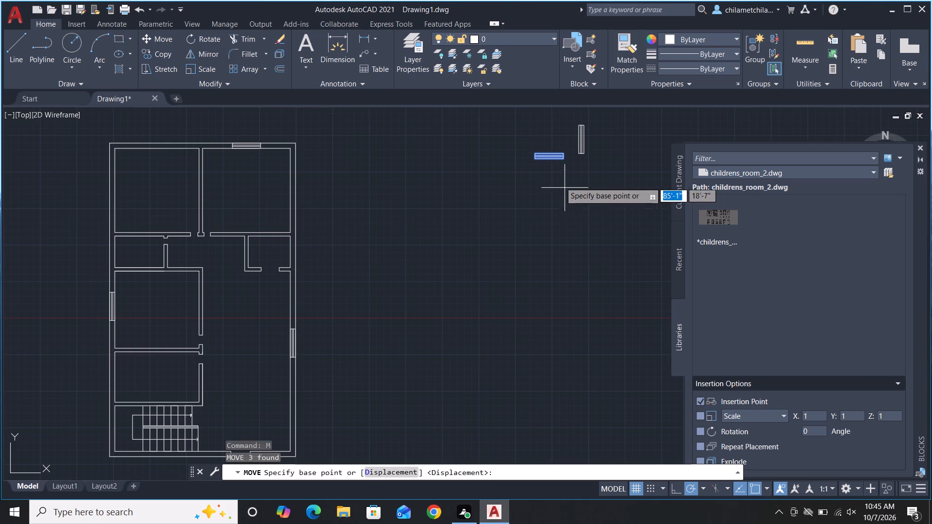
left_click(539, 162)
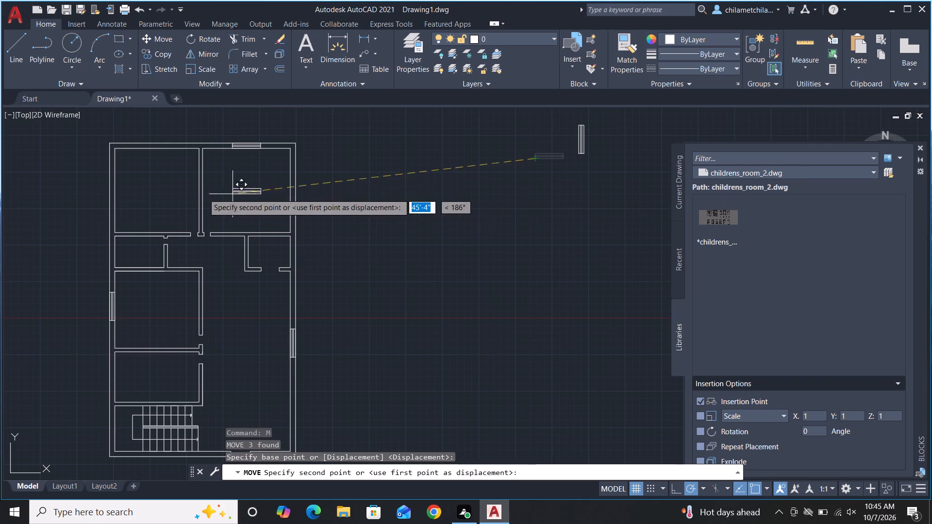
scroll(148, 141, "up", 2)
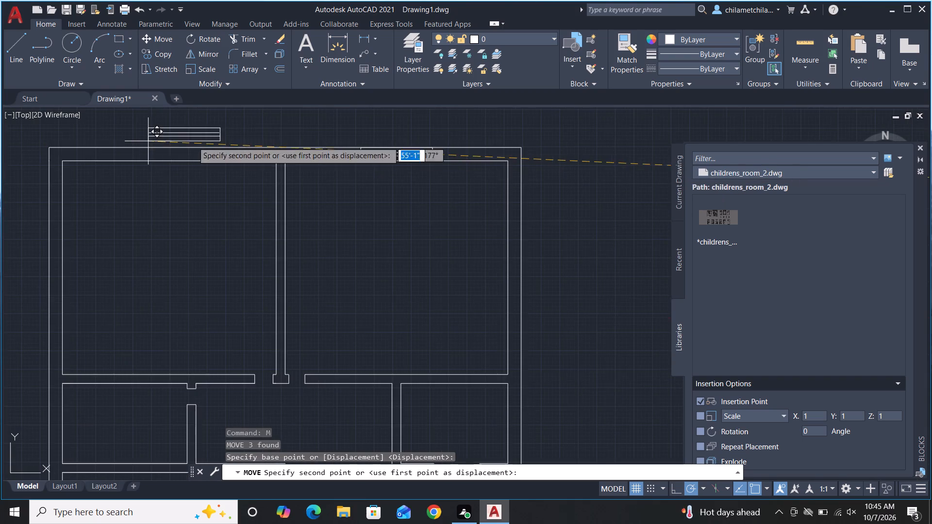
scroll(273, 164, "down", 2)
scroll(228, 164, "up", 3)
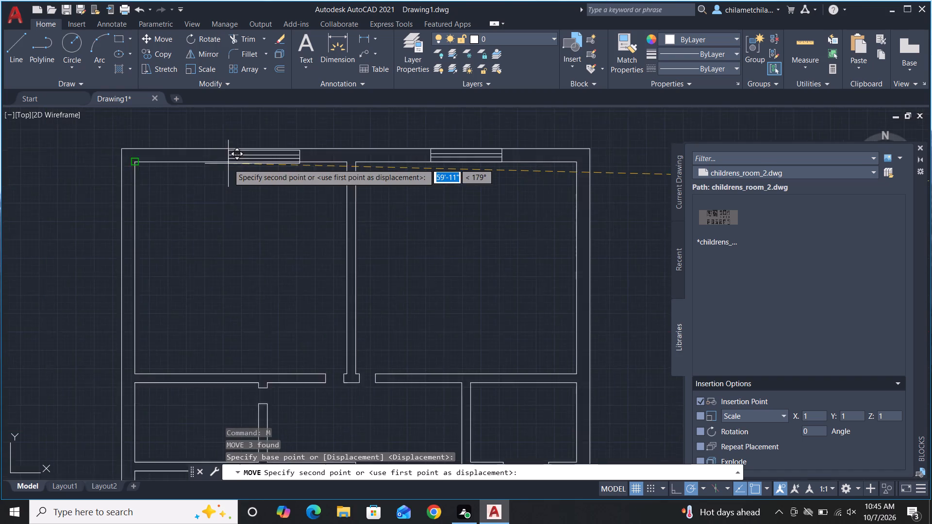
left_click(199, 161)
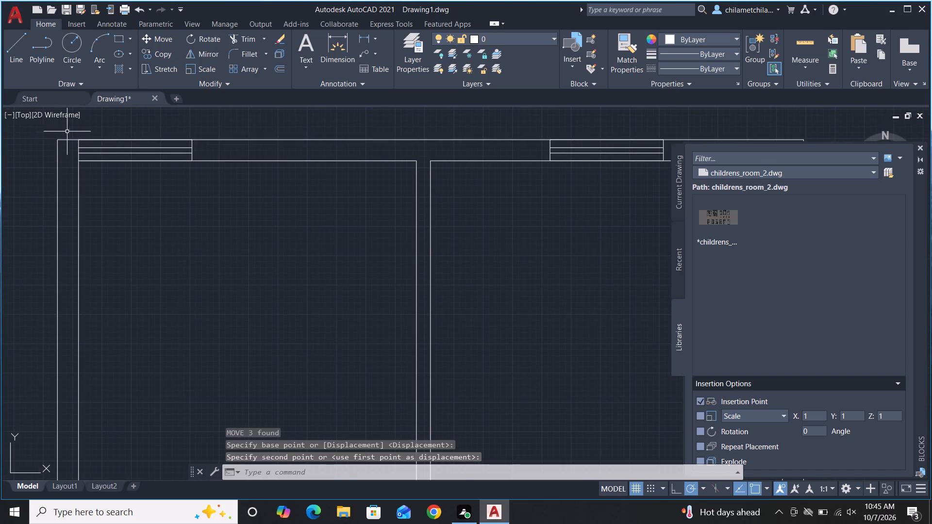
Move the window above the top-left room 3'-6" to the right along the top outer wall.
left_click(74, 134)
left_click(199, 169)
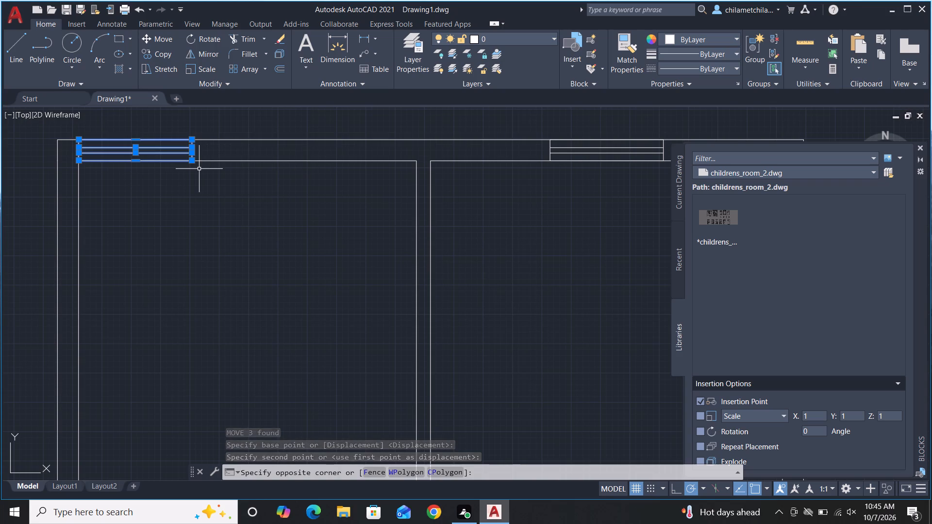
type("M")
key("space")
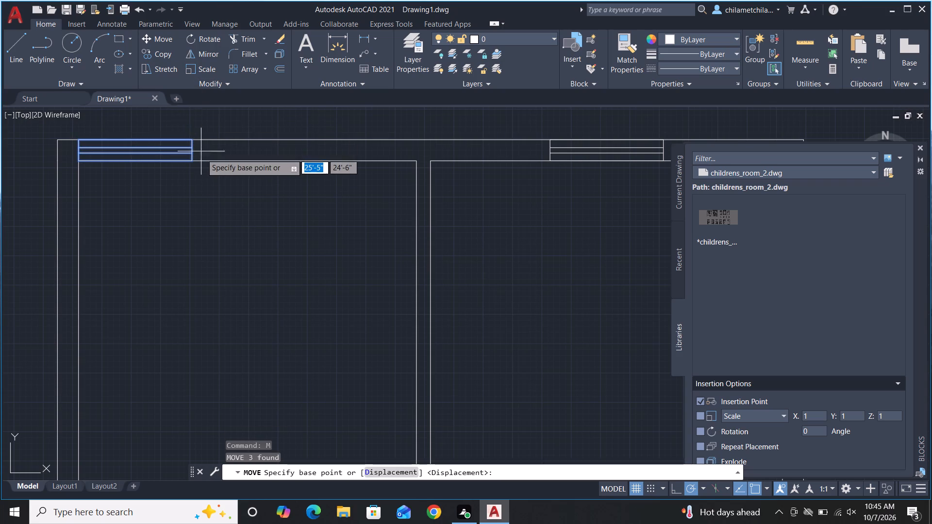
left_click(198, 164)
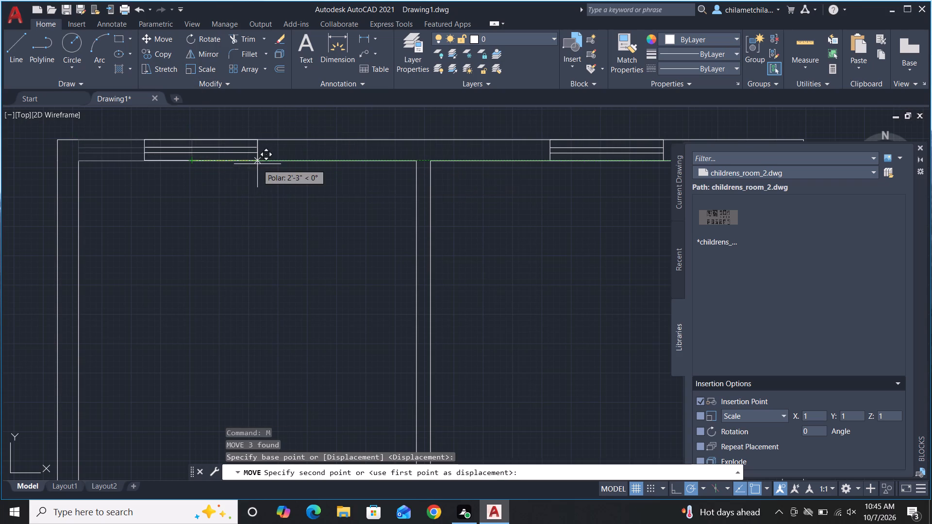
left_click(291, 159)
Draw a horizontal line across the remaining spare vertical window symbol, 1'-0" above its lower end.
scroll(231, 205, "down", 3)
scroll(356, 154, "down", 1)
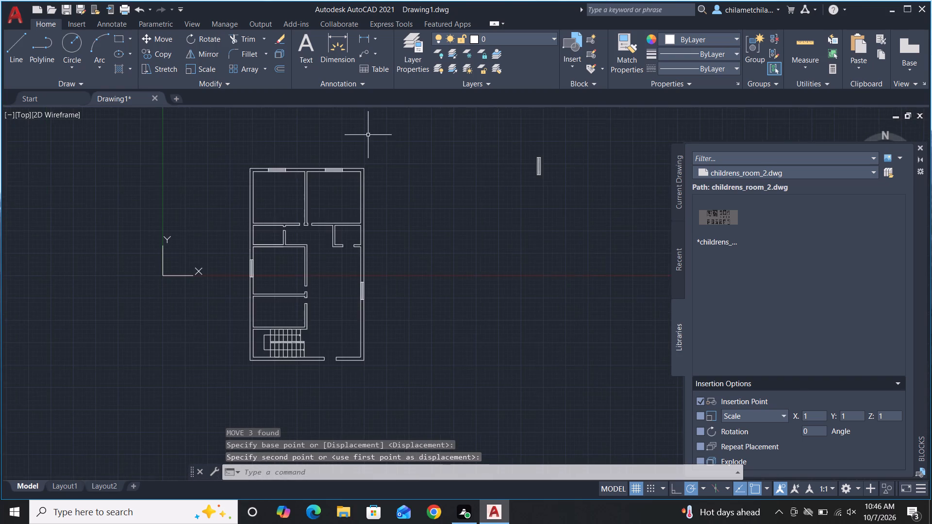
scroll(388, 132, "down", 1)
scroll(342, 201, "up", 4)
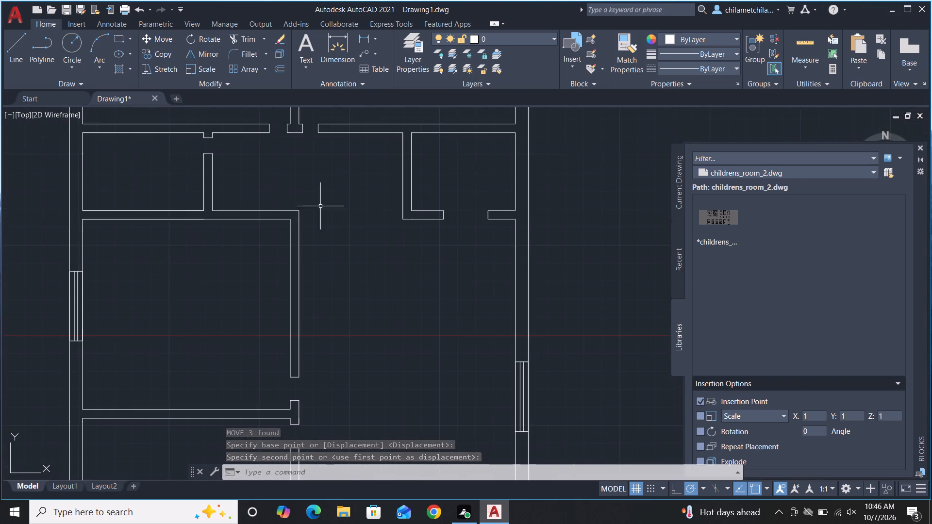
scroll(291, 198, "down", 2)
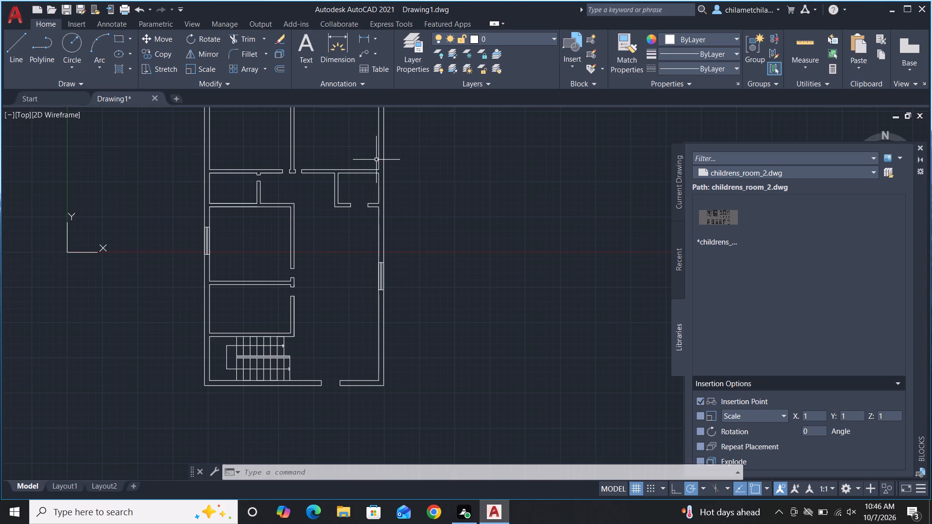
scroll(599, 255, "down", 2)
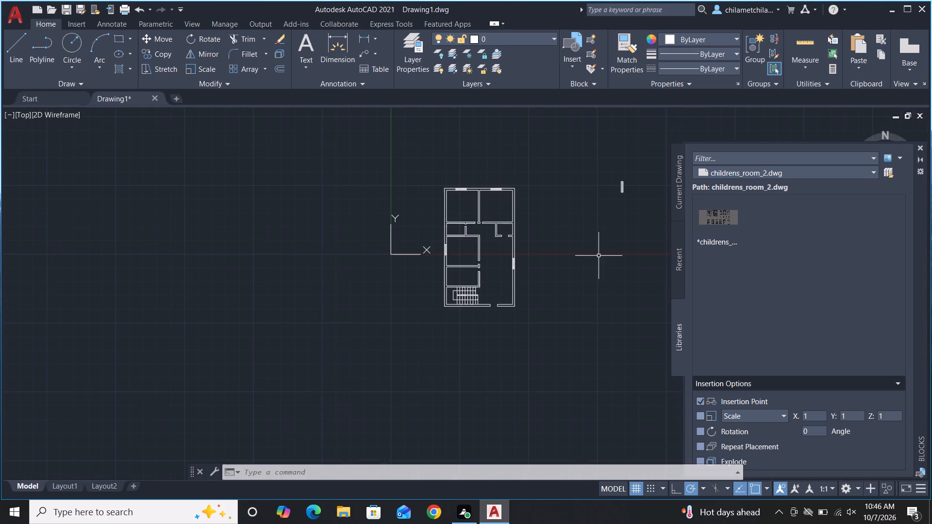
scroll(521, 241, "up", 2)
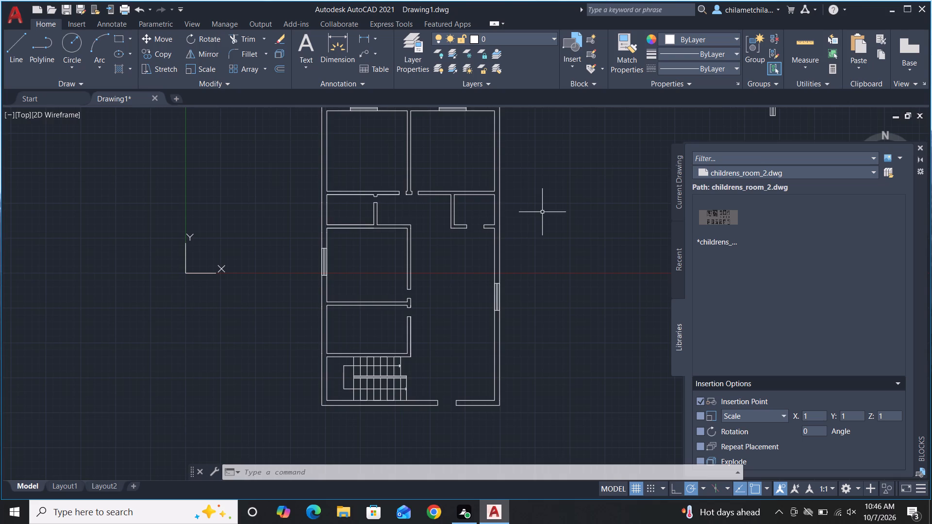
scroll(509, 228, "down", 2)
scroll(624, 191, "up", 2)
scroll(614, 138, "up", 2)
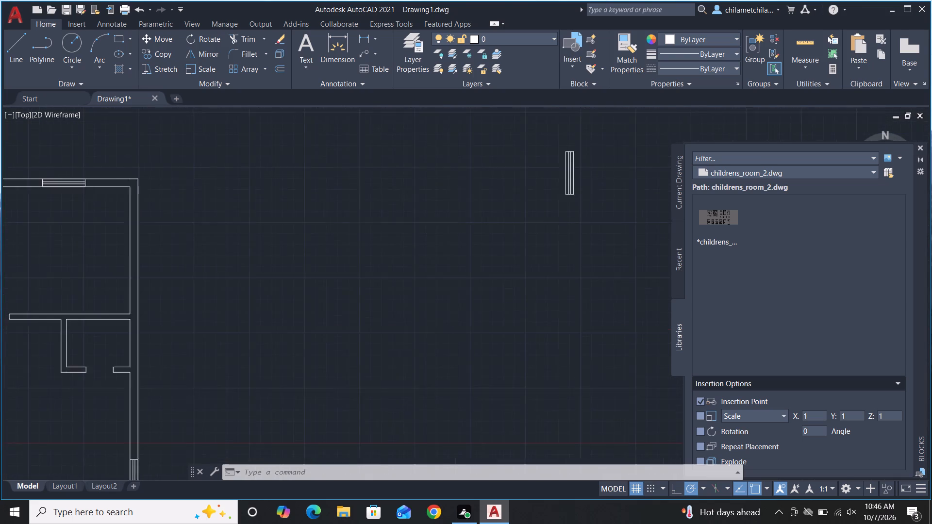
scroll(614, 138, "up", 1)
type("L")
key("space")
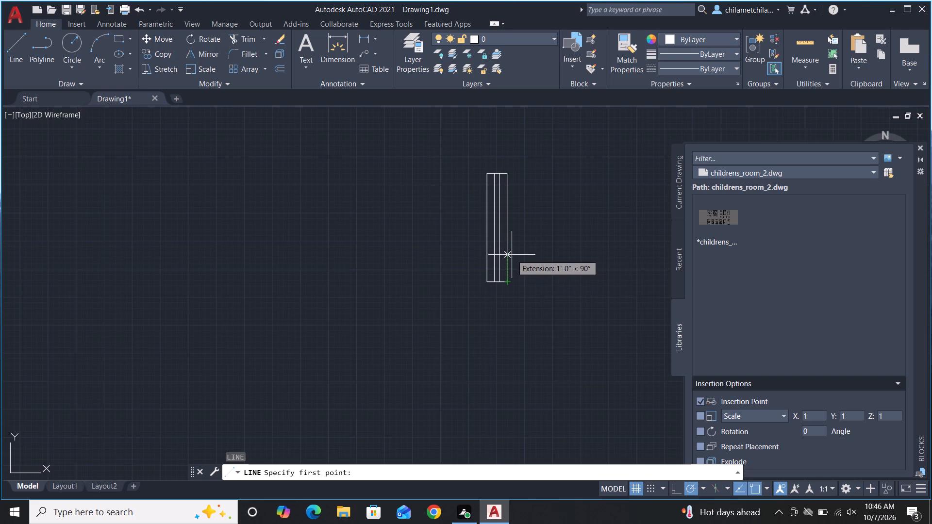
left_click(512, 255)
left_click(487, 258)
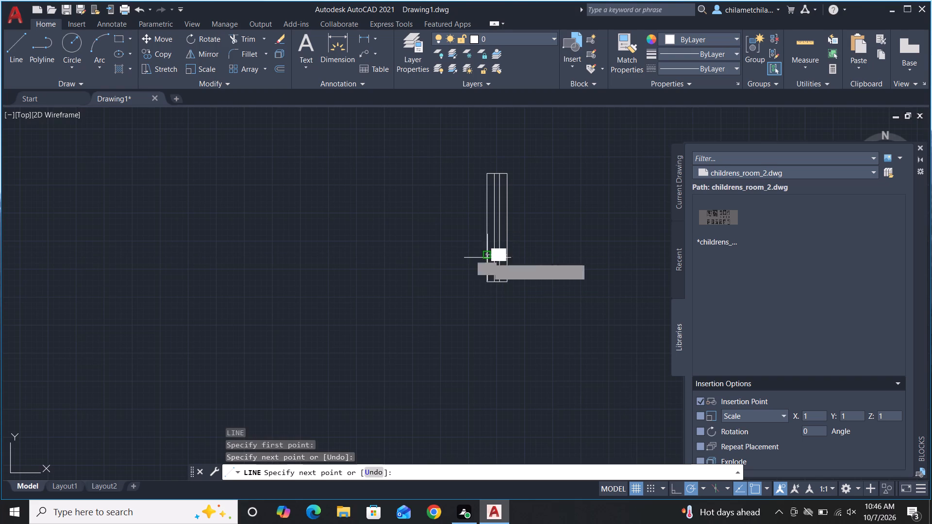
key("Escape")
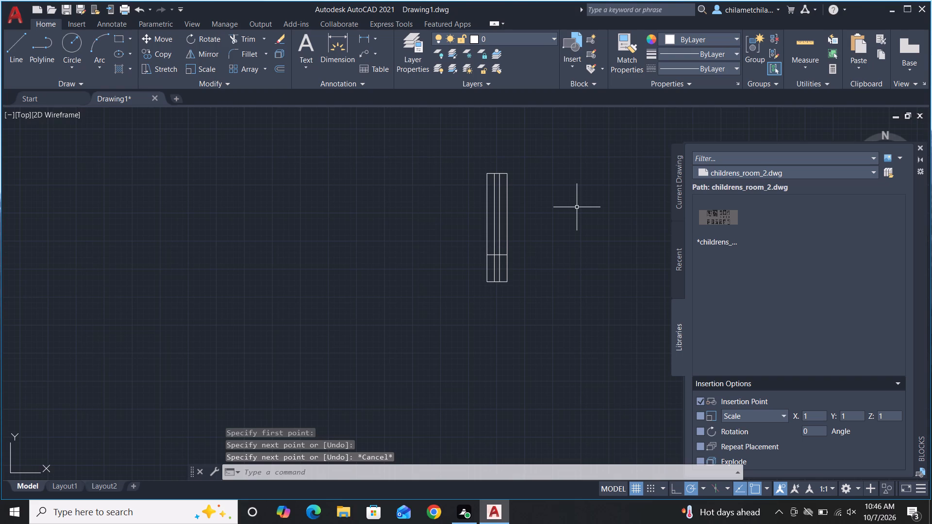
Trim away the spare window symbol's part below the new cross line, including the leftover bottom edge.
type("TR")
key("space")
left_click_drag(481, 276, 493, 276)
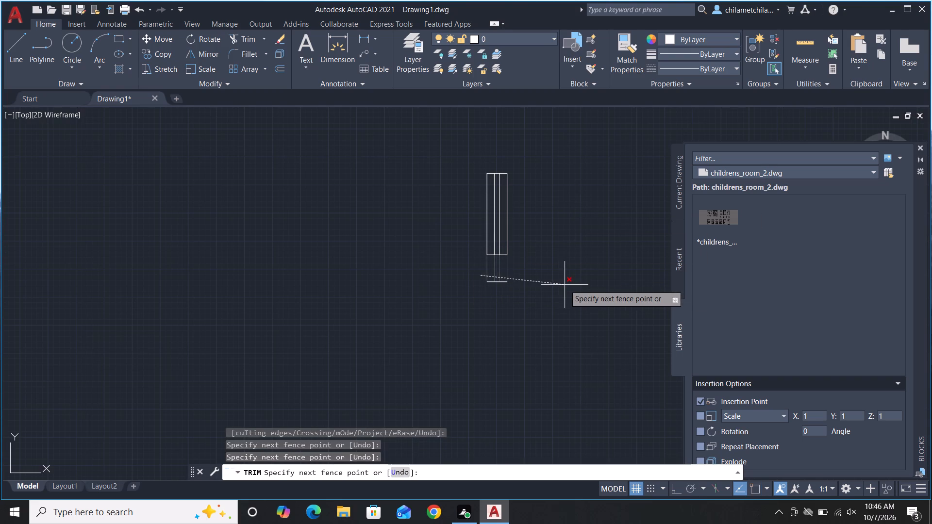
left_click(565, 285)
left_click(516, 260)
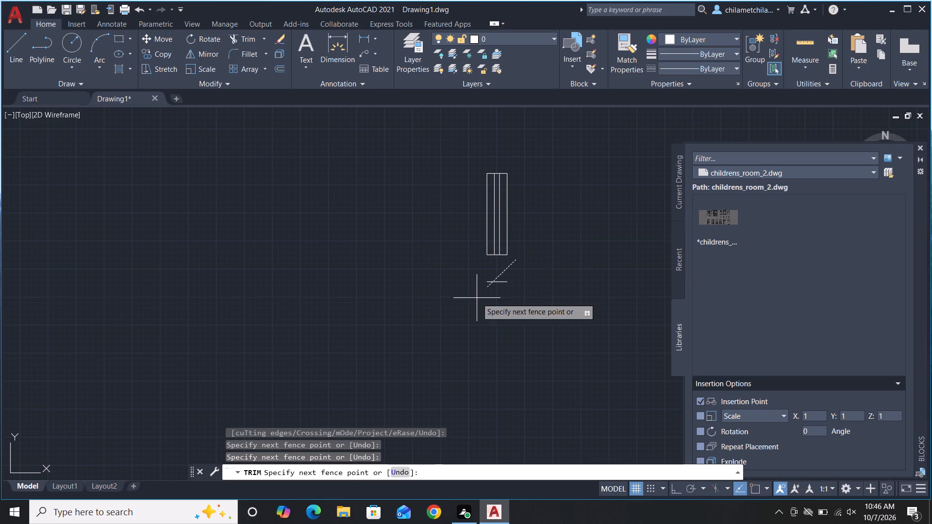
left_click(466, 312)
scroll(510, 295, "down", 3)
key("Escape")
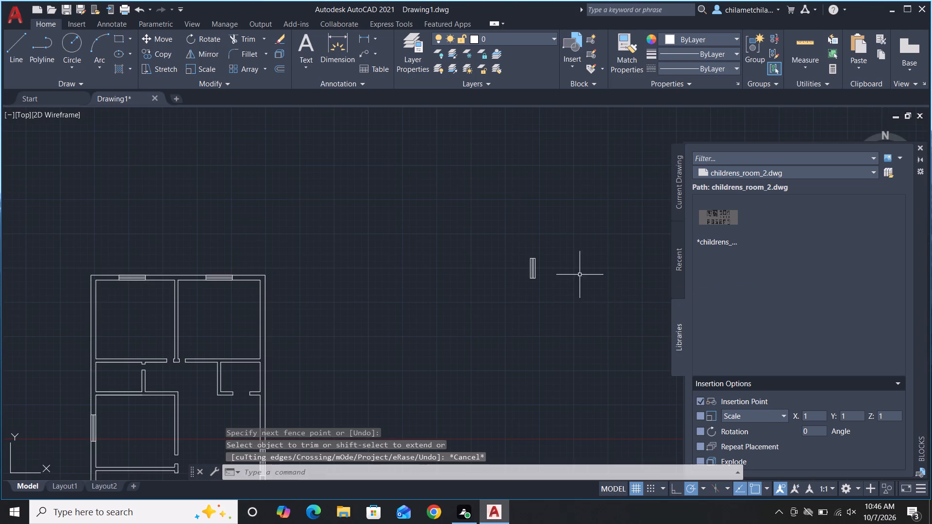
Move the shortened vertical window symbol into the empty space just outside the plan's right outer wall.
scroll(592, 244, "down", 2)
scroll(569, 263, "up", 3)
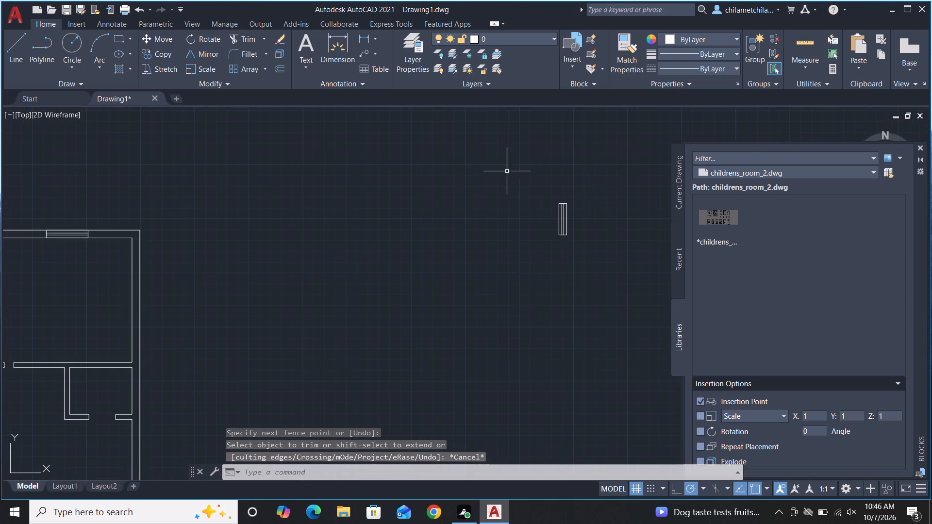
left_click(507, 172)
left_click(630, 307)
type("M")
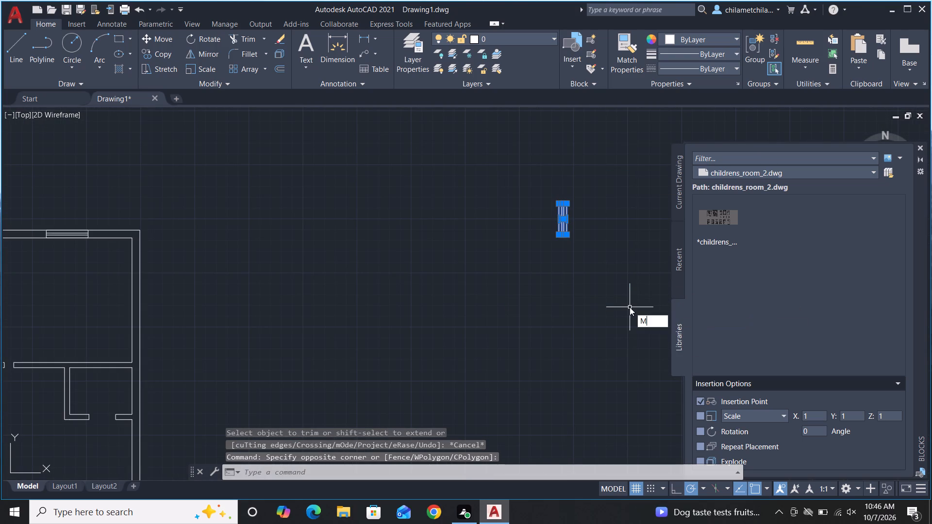
key("space")
left_click(567, 230)
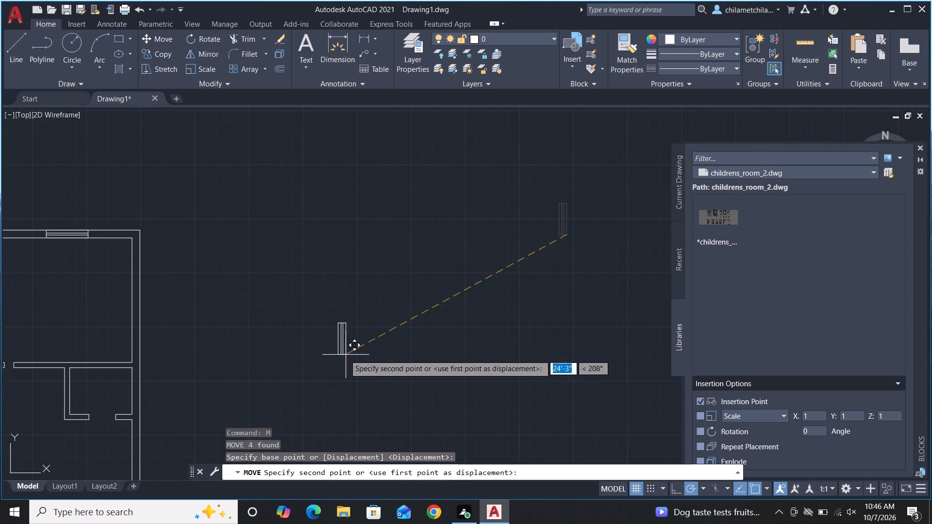
scroll(610, 320, "down", 3)
scroll(453, 364, "up", 2)
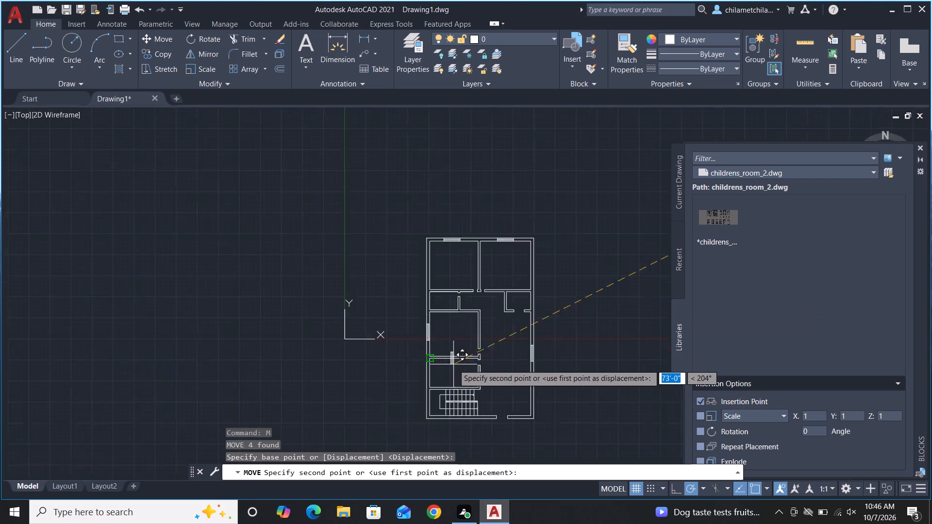
scroll(453, 364, "up", 3)
scroll(509, 286, "down", 2)
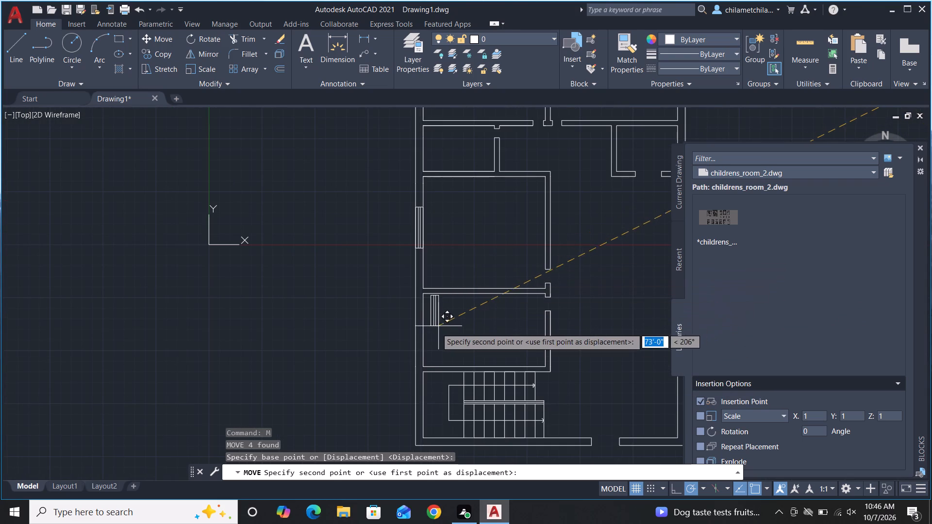
scroll(425, 336, "up", 4)
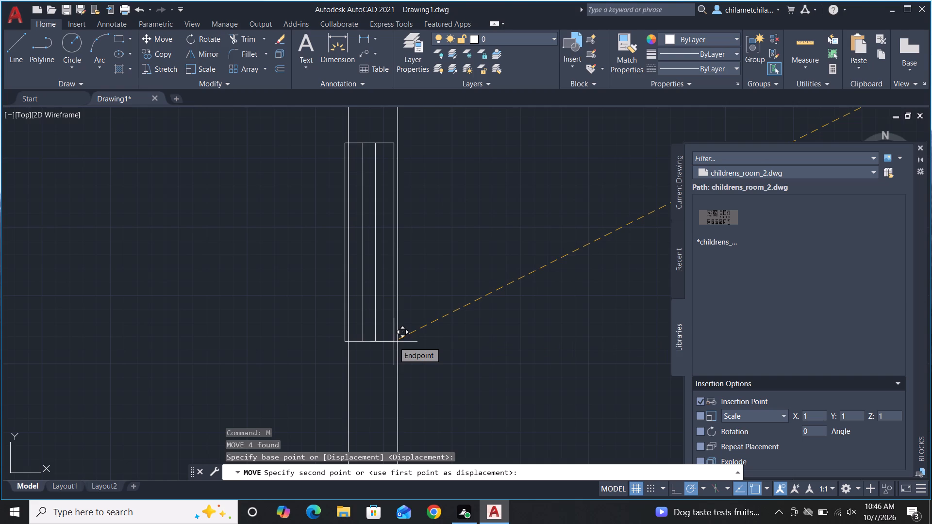
scroll(222, 294, "down", 2)
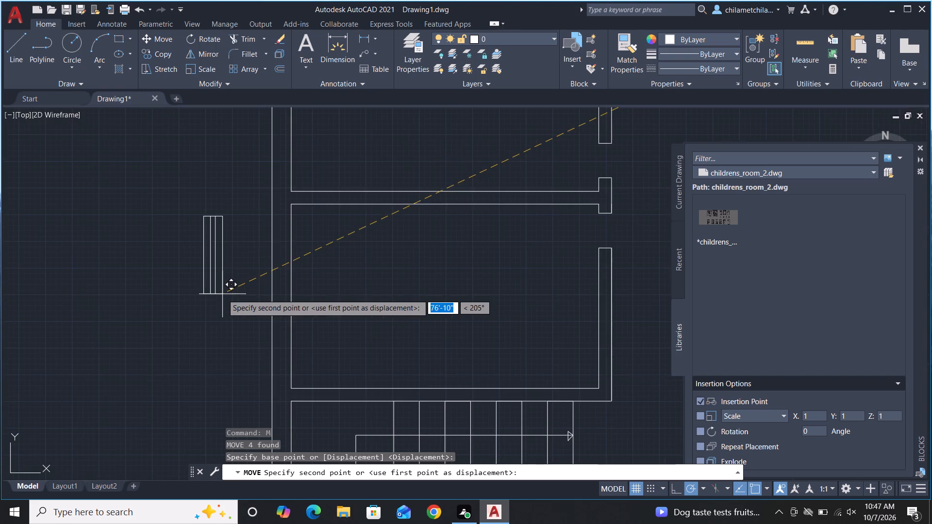
scroll(222, 294, "down", 1)
scroll(353, 250, "down", 2)
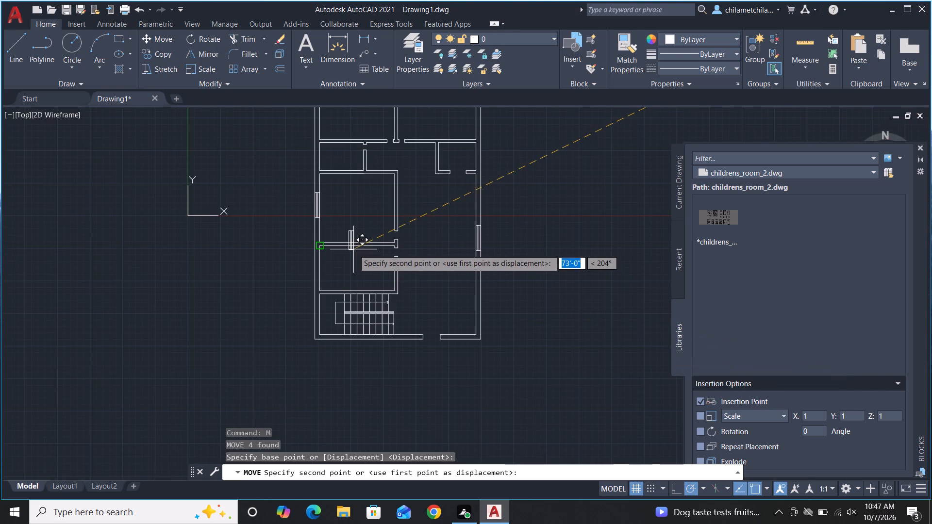
left_click(559, 225)
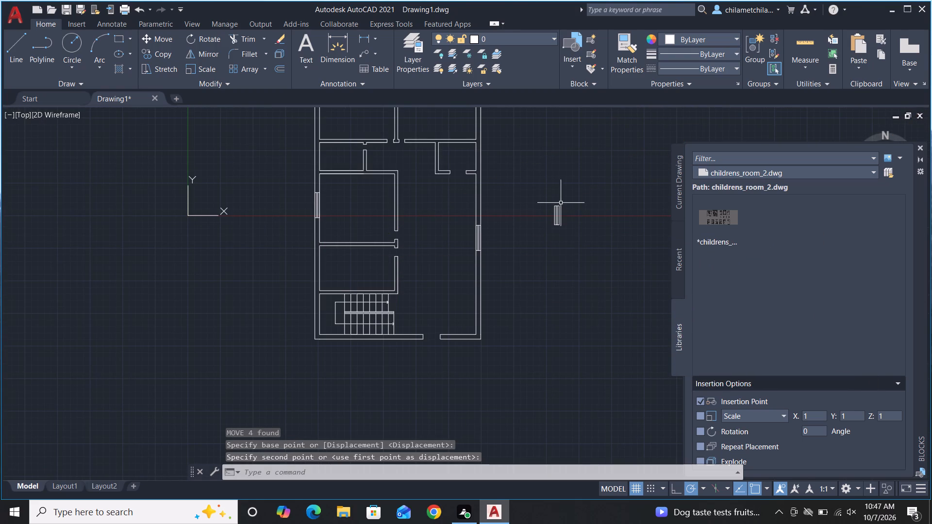
Copy the shortened vertical window symbol twice in a horizontal row to its right, the farther copy about 8'-6" away.
left_click(540, 191)
left_click(577, 278)
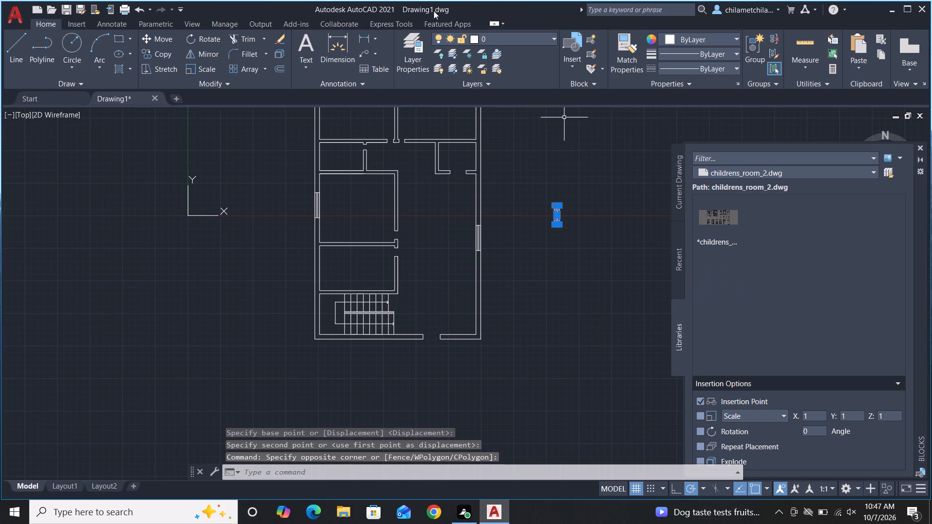
left_click(161, 59)
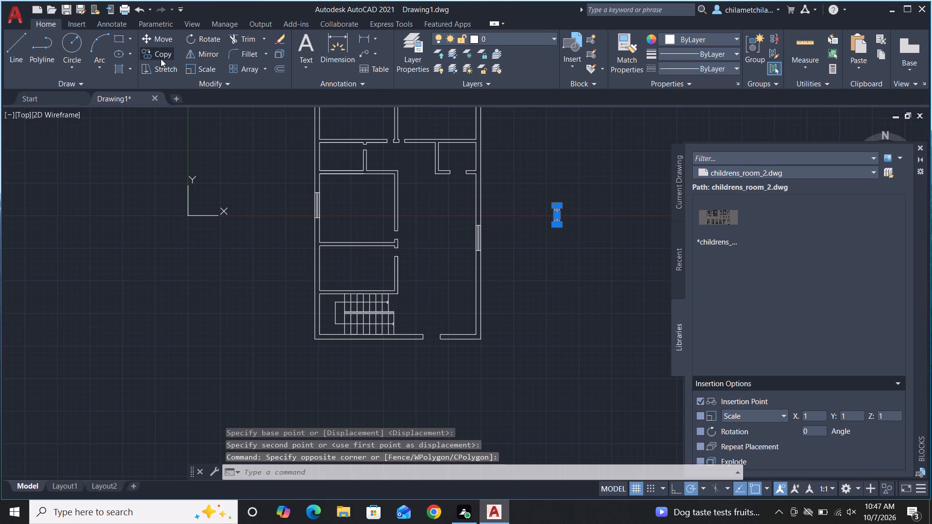
left_click(555, 229)
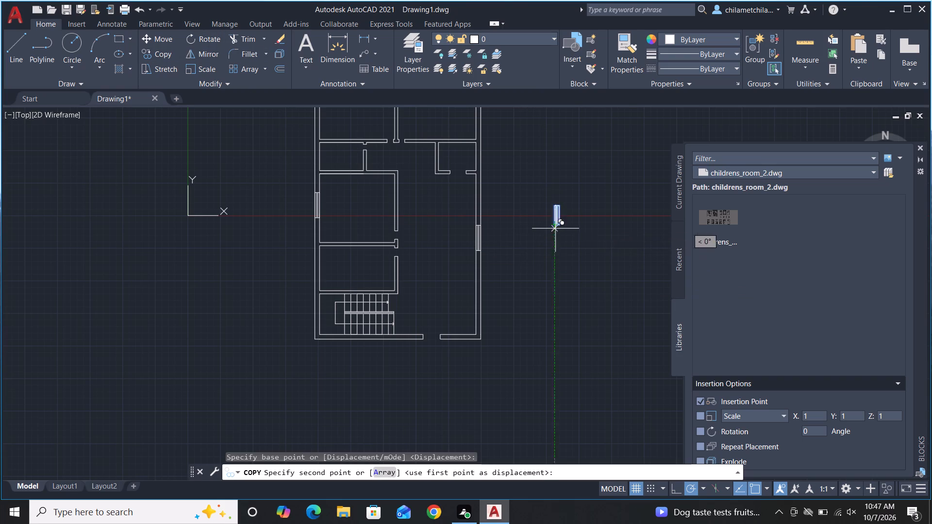
left_click(581, 225)
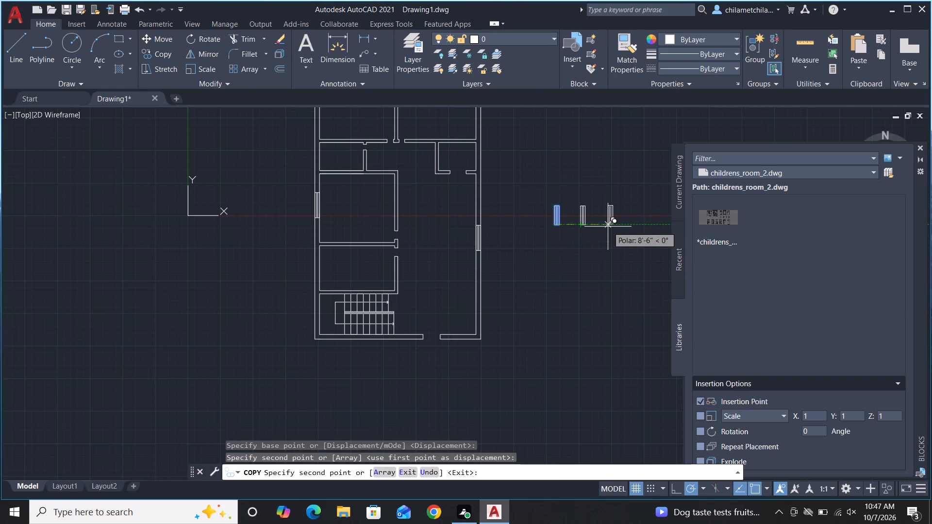
left_click(609, 227)
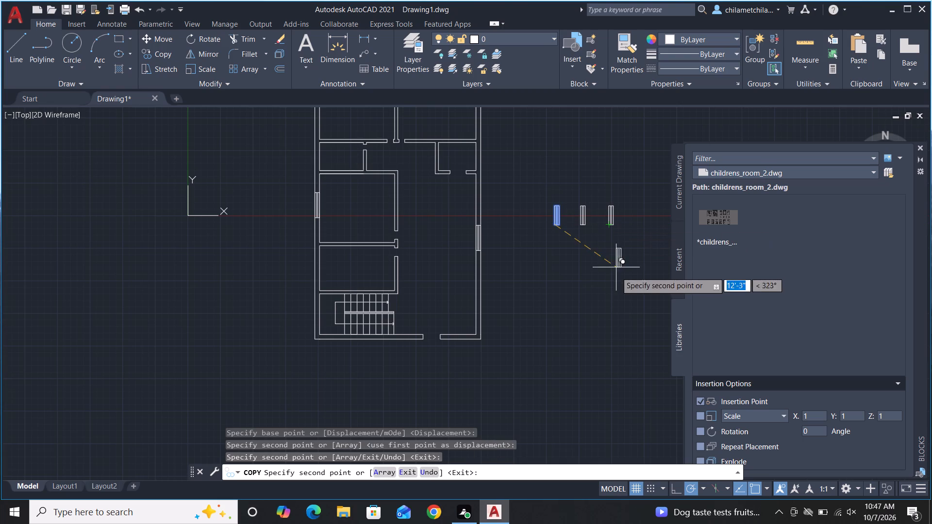
key("Escape")
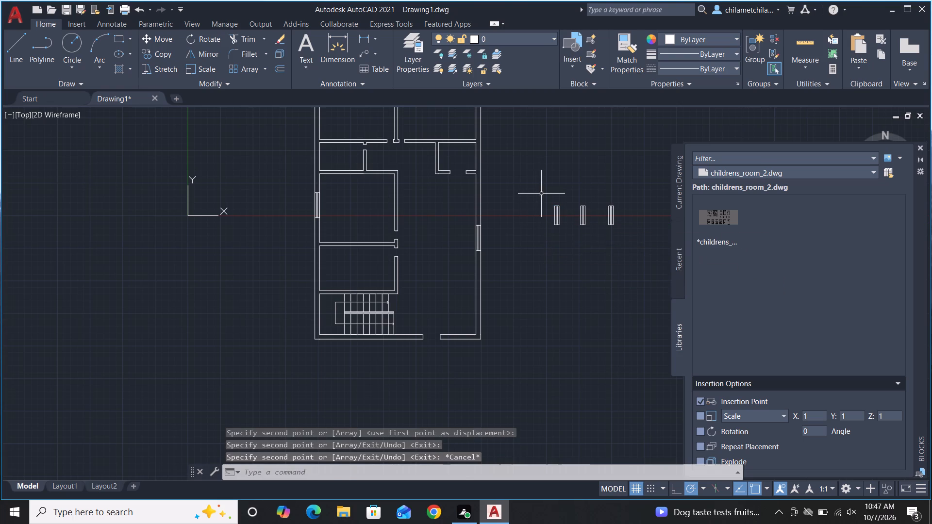
Move the original shortened window symbol into the left outer wall, beside the room directly above the staircase.
left_click(541, 194)
left_click(571, 255)
type("M")
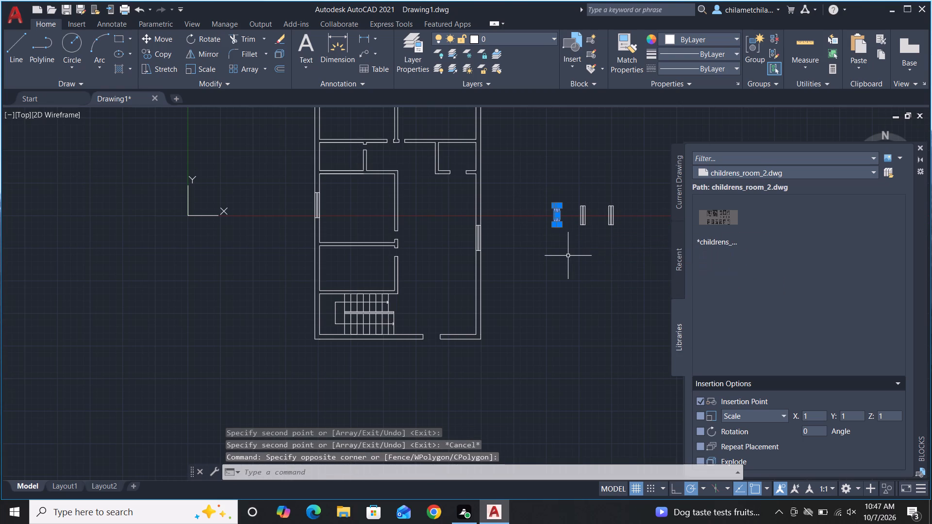
key("space")
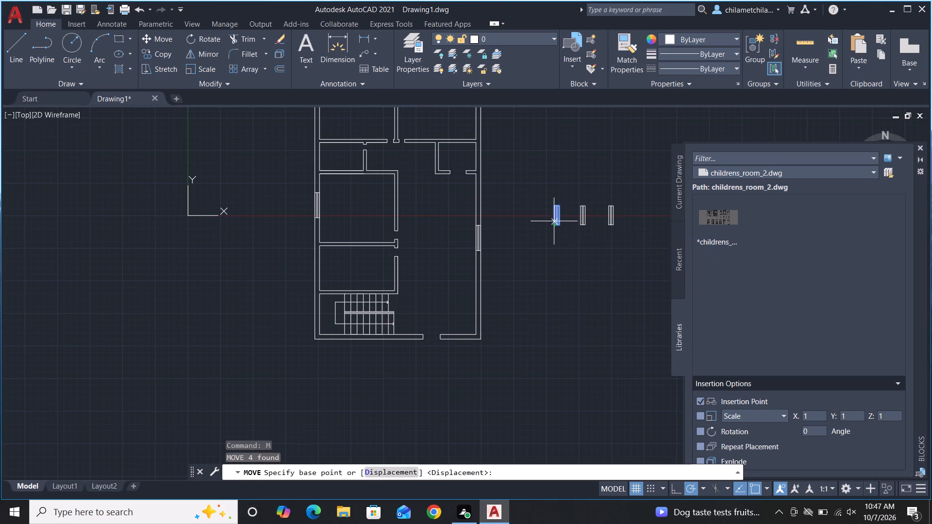
left_click(555, 225)
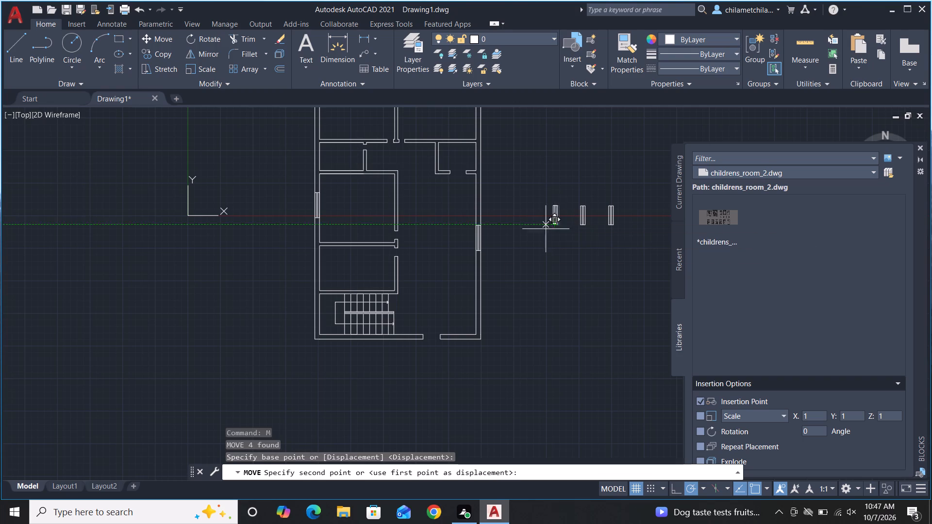
scroll(509, 318, "down", 1)
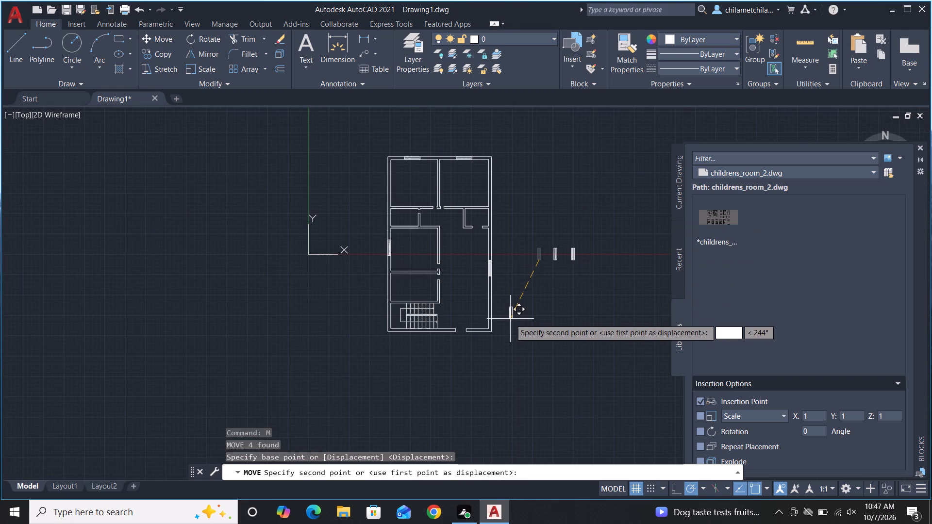
scroll(535, 285, "down", 1)
scroll(439, 301, "up", 5)
scroll(453, 276, "down", 2)
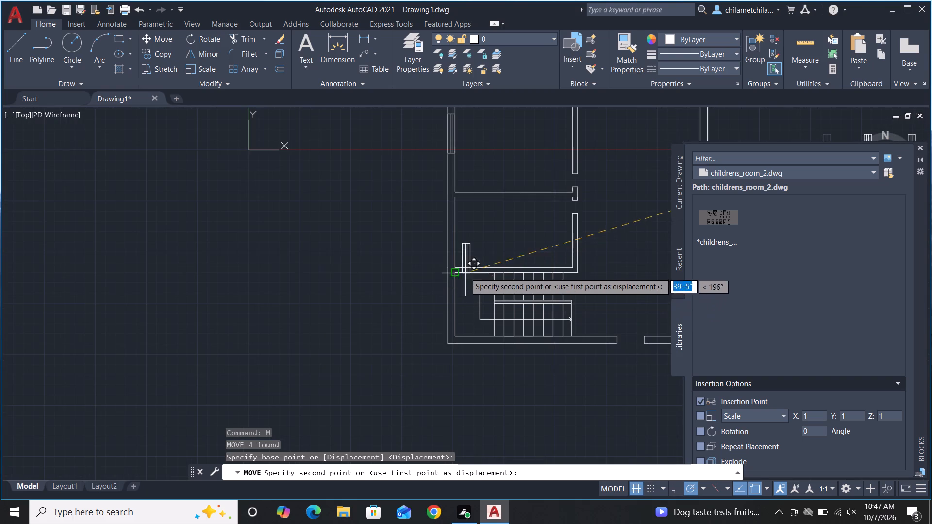
scroll(450, 250, "up", 1)
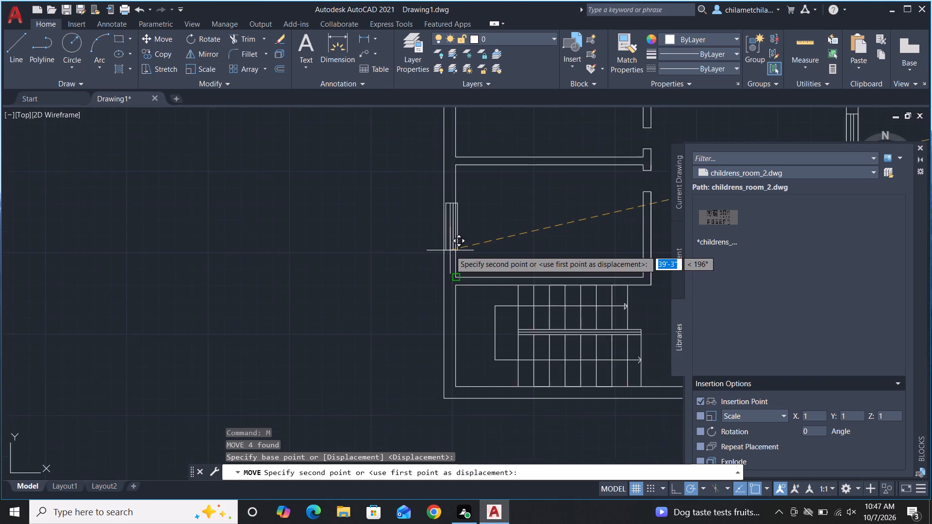
scroll(450, 250, "up", 1)
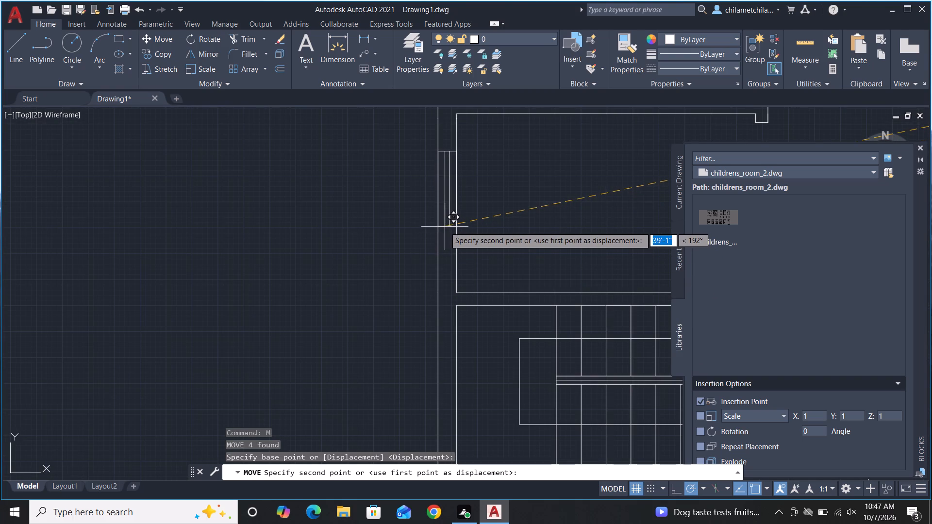
left_click(445, 227)
scroll(281, 357, "down", 3)
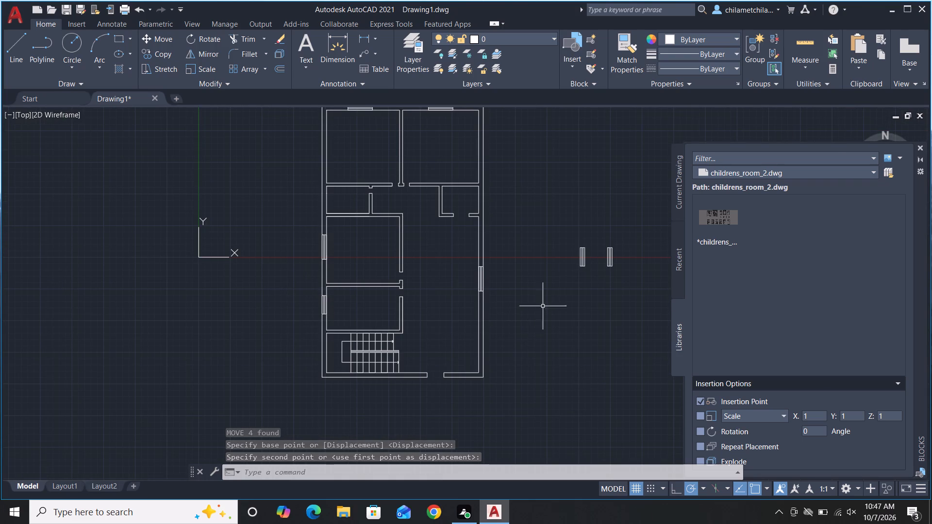
Move the shortened window beside the room above the staircase slightly down along the left outer wall.
left_click(559, 181)
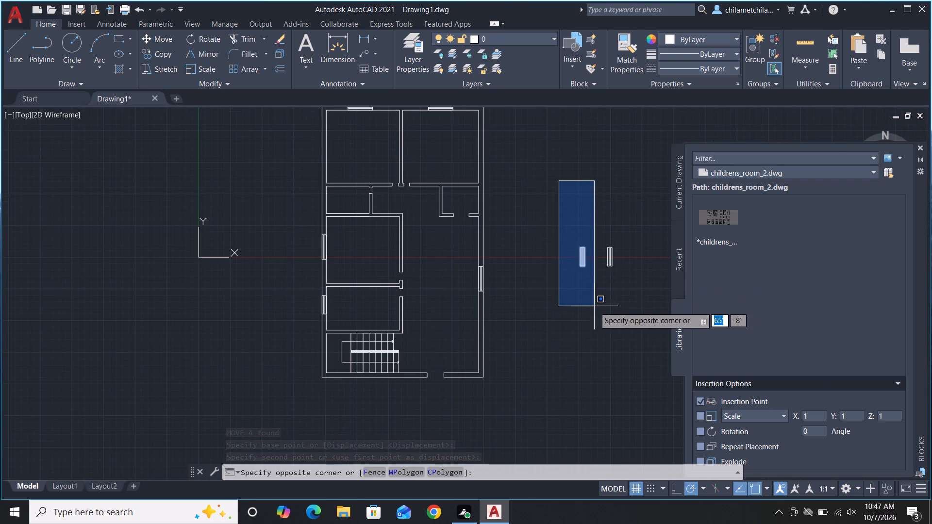
key("Escape")
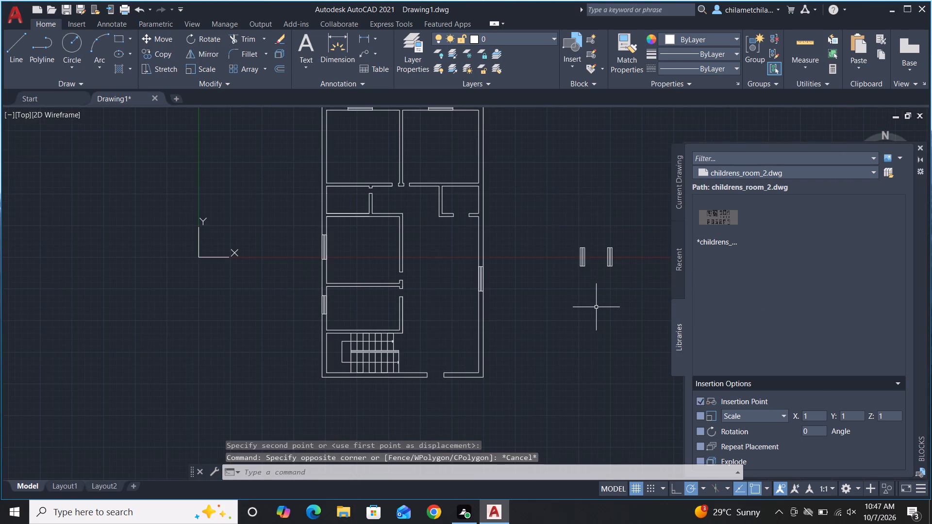
scroll(334, 286, "up", 3)
scroll(442, 214, "down", 2)
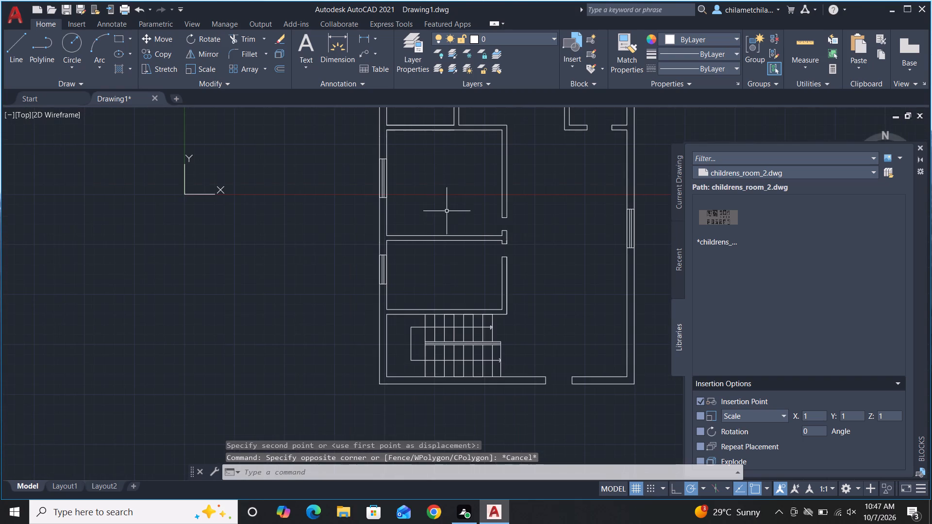
left_click(375, 252)
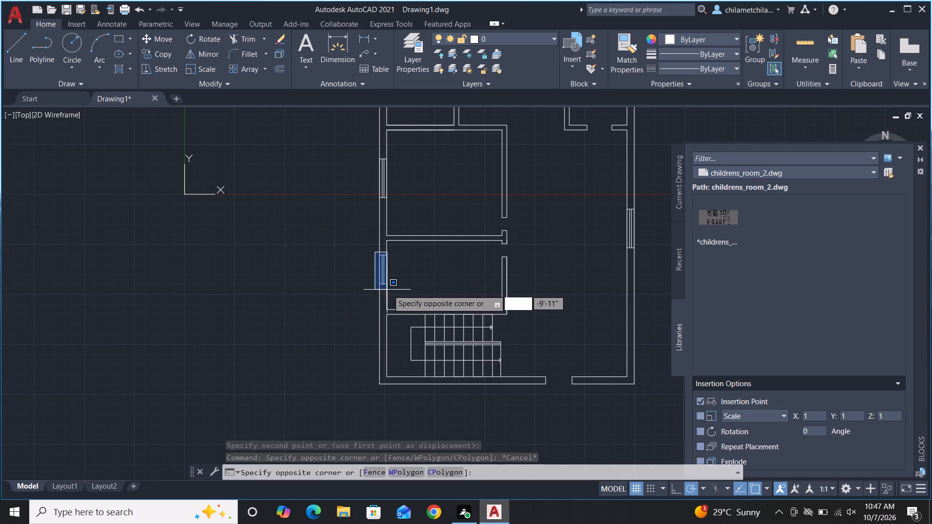
left_click(397, 288)
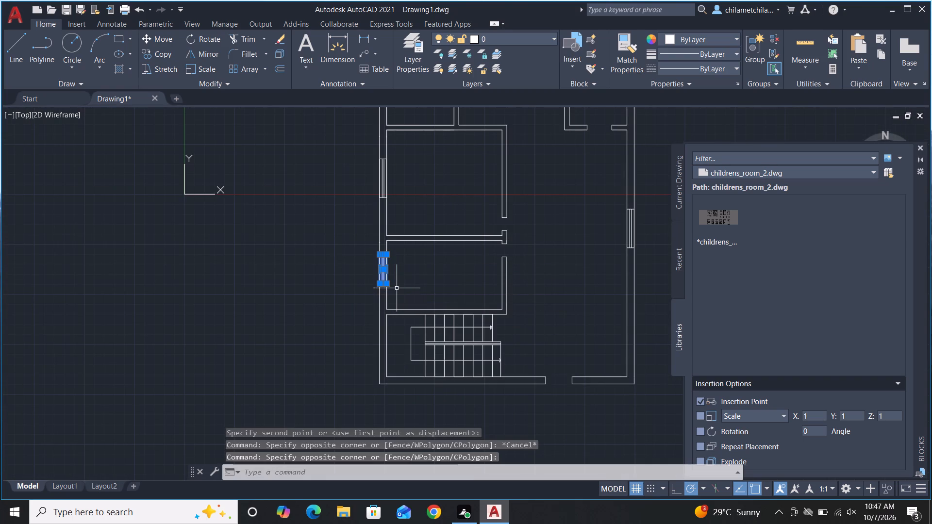
type("M")
key("space")
scroll(476, 175, "down", 1)
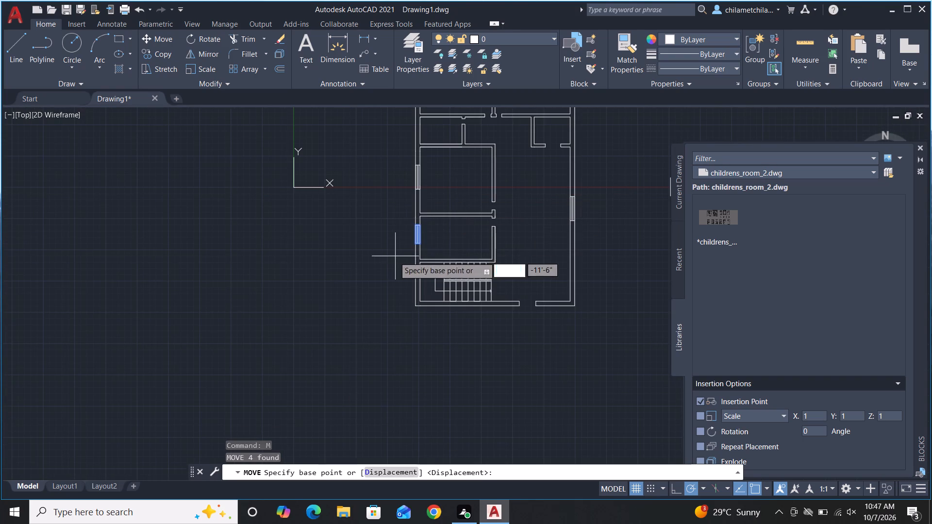
scroll(416, 238, "up", 3)
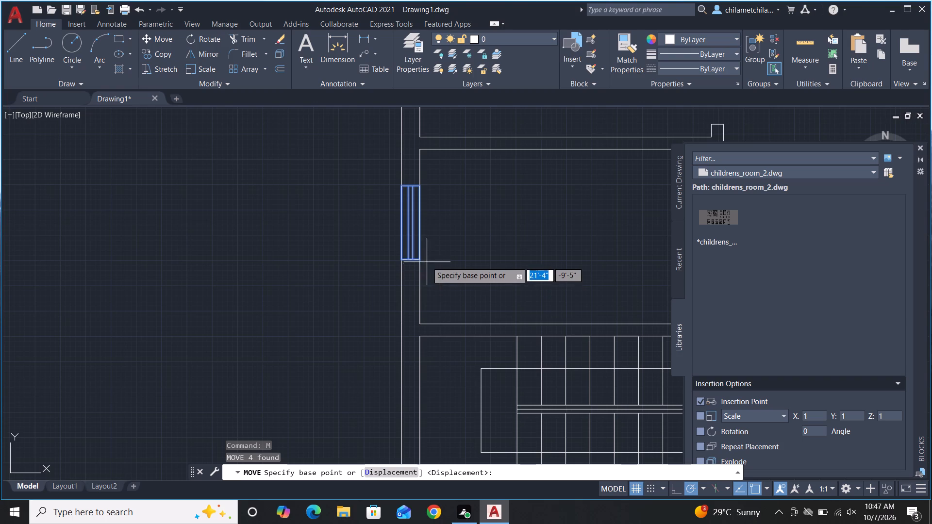
left_click(421, 260)
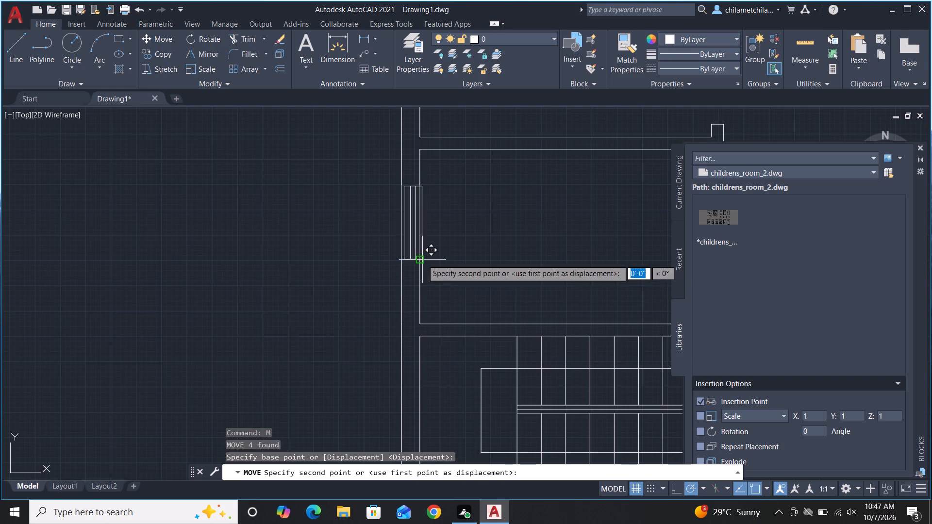
left_click(421, 277)
scroll(266, 321, "down", 3)
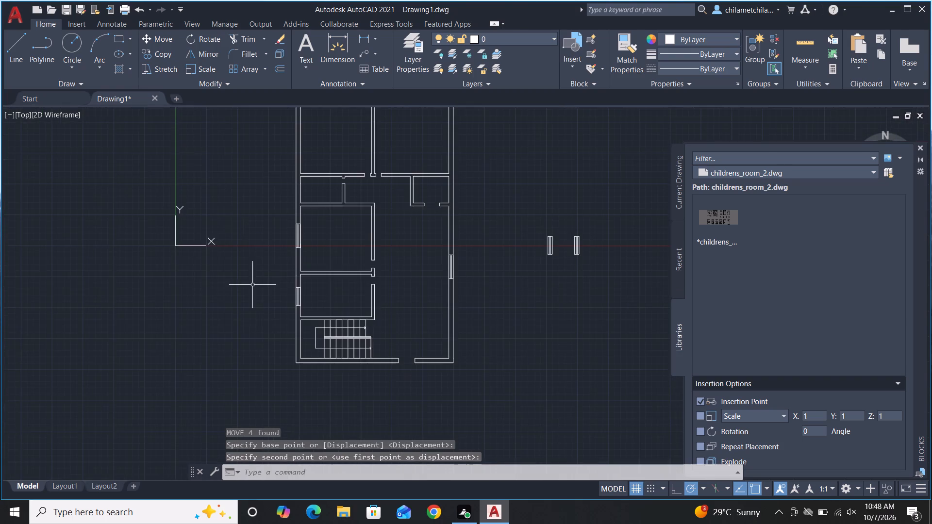
Draw a horizontal line across the nearer spare window symbol, about a fifth of its length above its lower end.
scroll(252, 279, "down", 1)
scroll(585, 307, "down", 1)
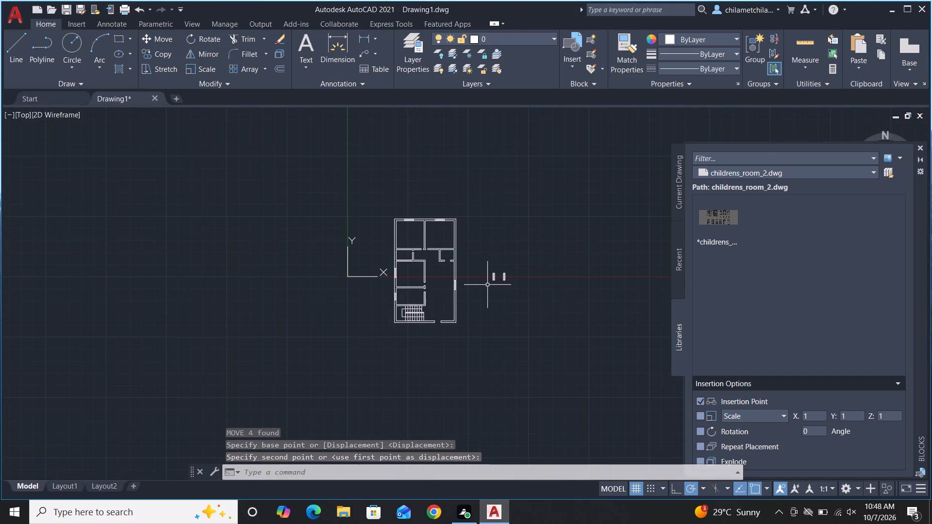
scroll(493, 276, "up", 4)
scroll(627, 222, "down", 2)
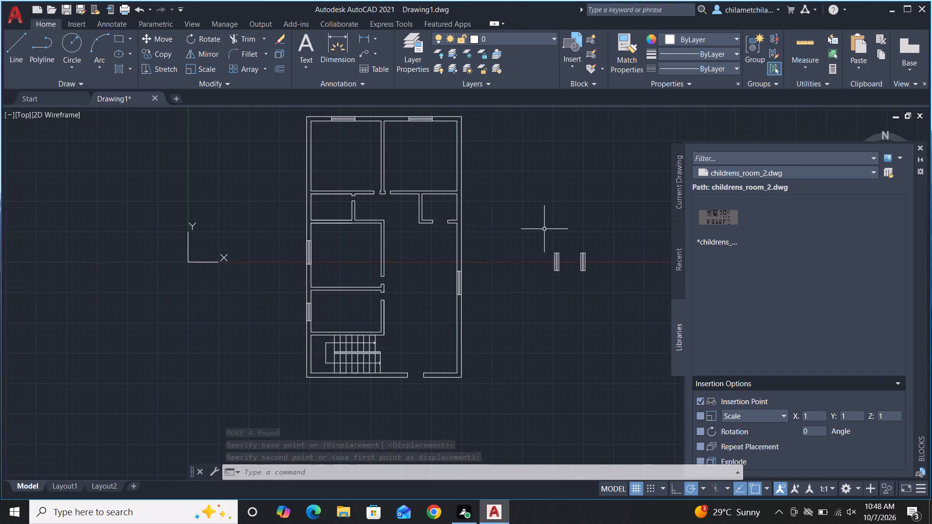
scroll(568, 257, "up", 3)
scroll(590, 175, "down", 1)
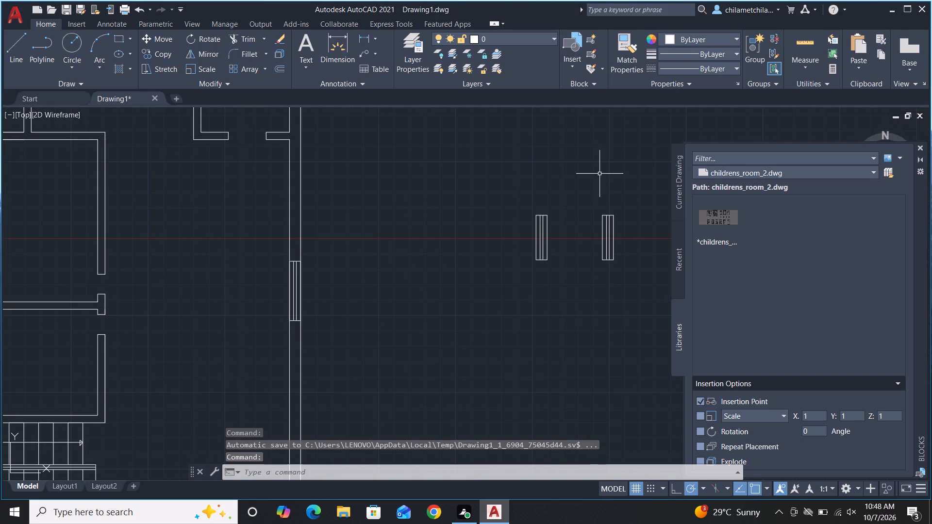
key("l")
key("space")
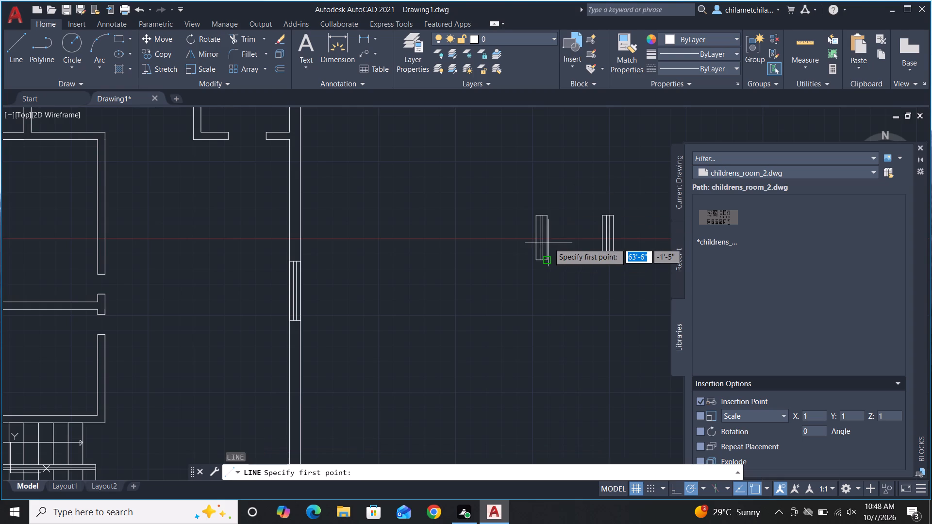
scroll(549, 243, "up", 3)
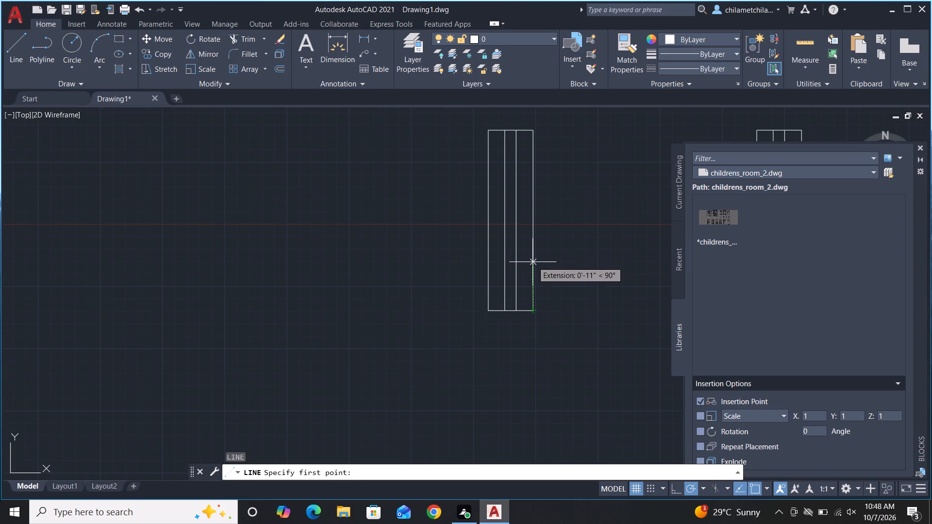
left_click(534, 272)
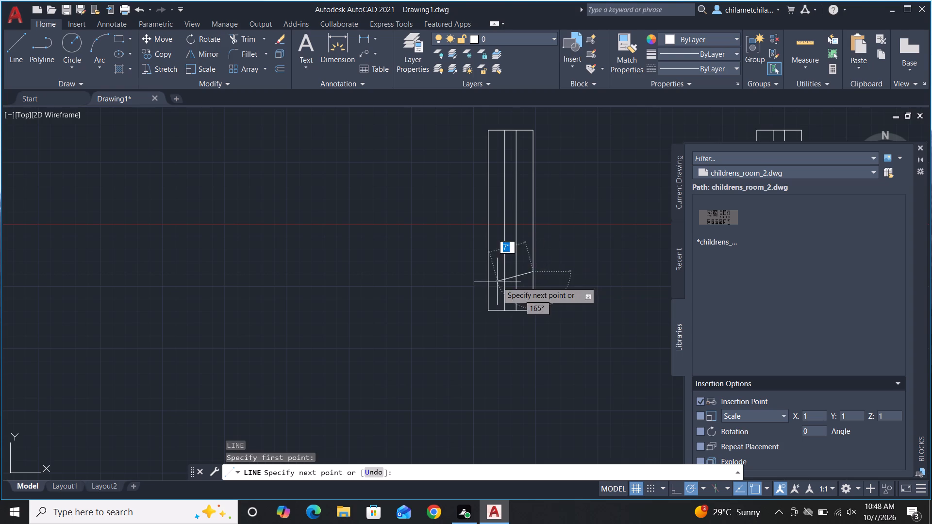
left_click(492, 272)
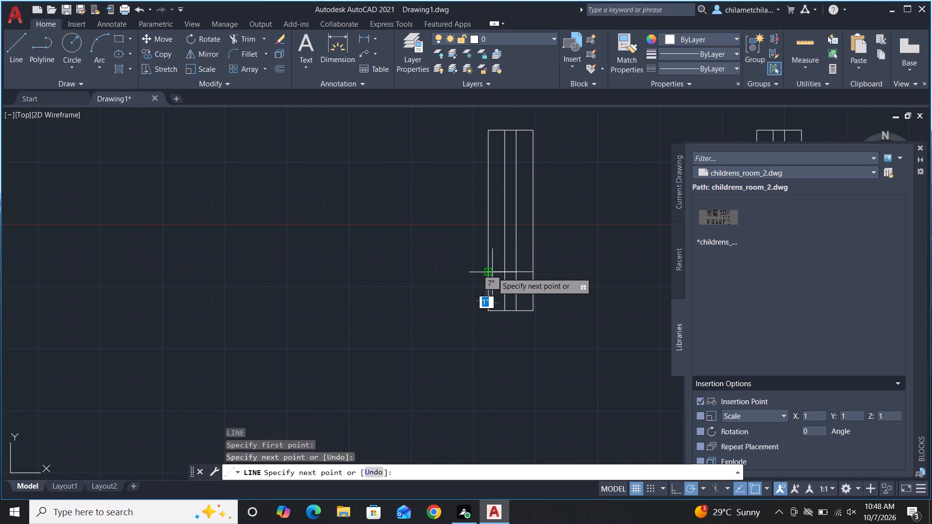
key("space")
Trim away the nearer spare window symbol's part below the new cross line, including the leftover bottom edge.
type("TR")
key("space")
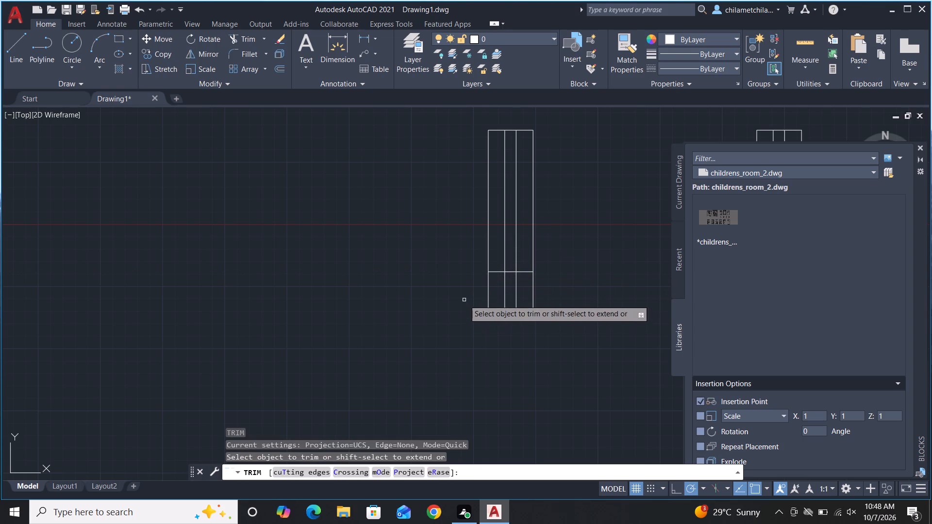
left_click_drag(477, 294, 481, 294)
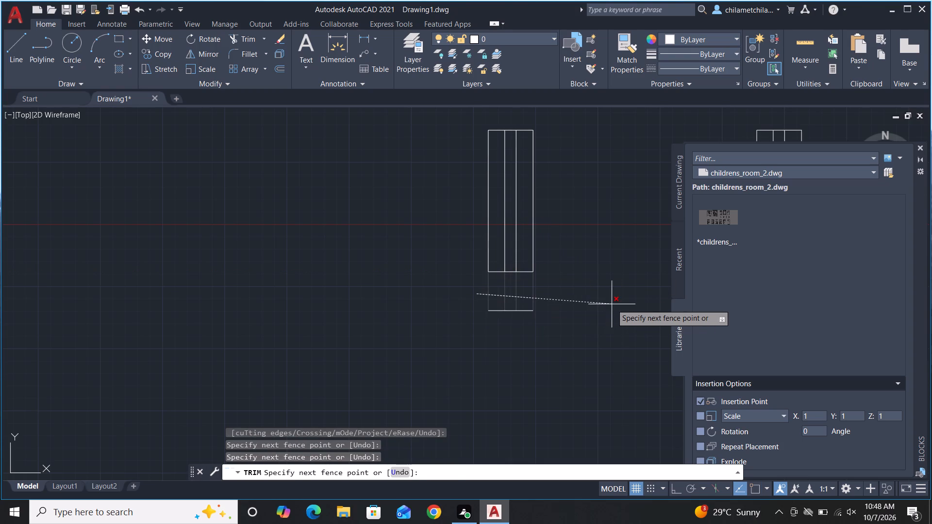
left_click(612, 304)
left_click(510, 346)
left_click(526, 293)
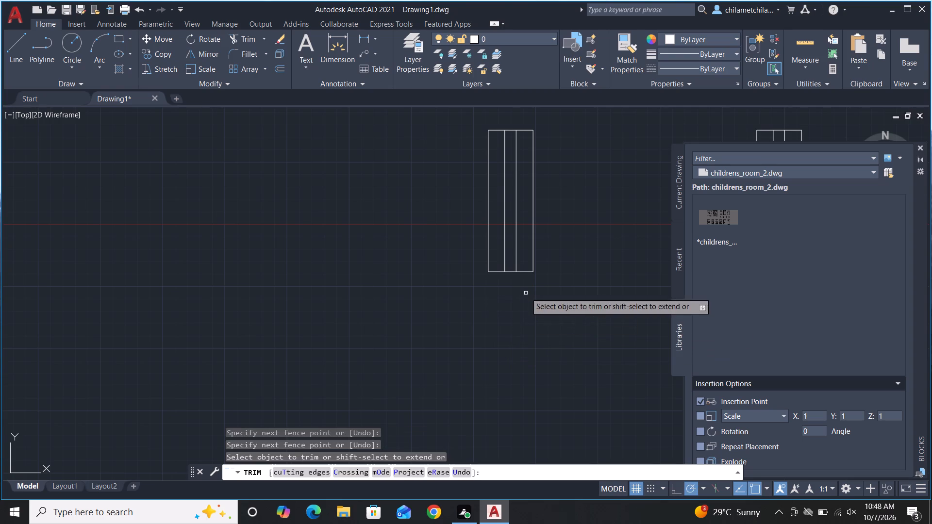
scroll(486, 294, "down", 3)
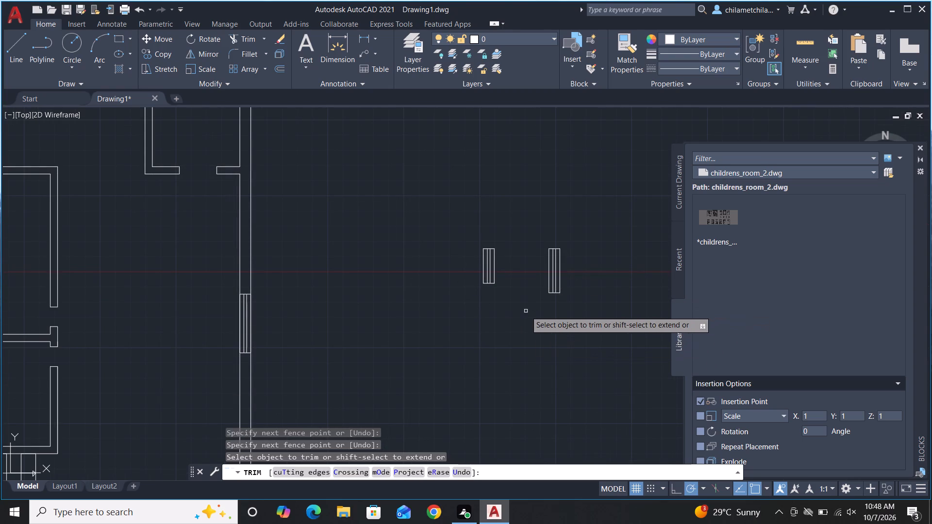
scroll(526, 311, "up", 3)
scroll(526, 311, "down", 2)
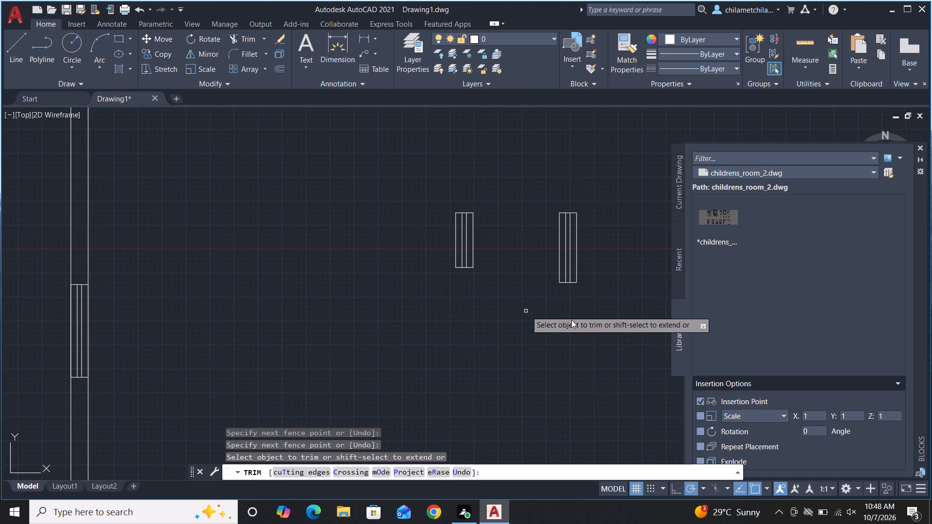
Draw a 9" horizontal line across the farther spare window symbol, about 8" above its lower end.
key("l")
key("space")
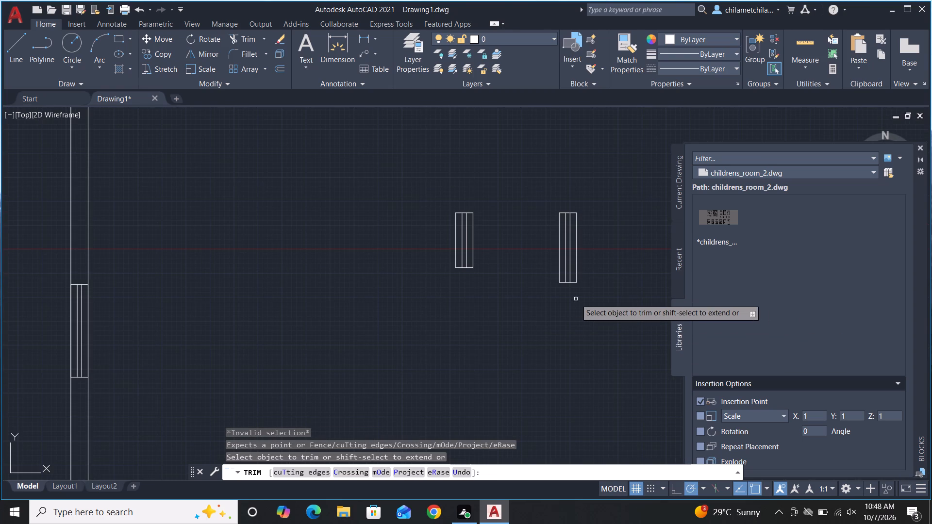
key("Escape")
type("L")
key("space")
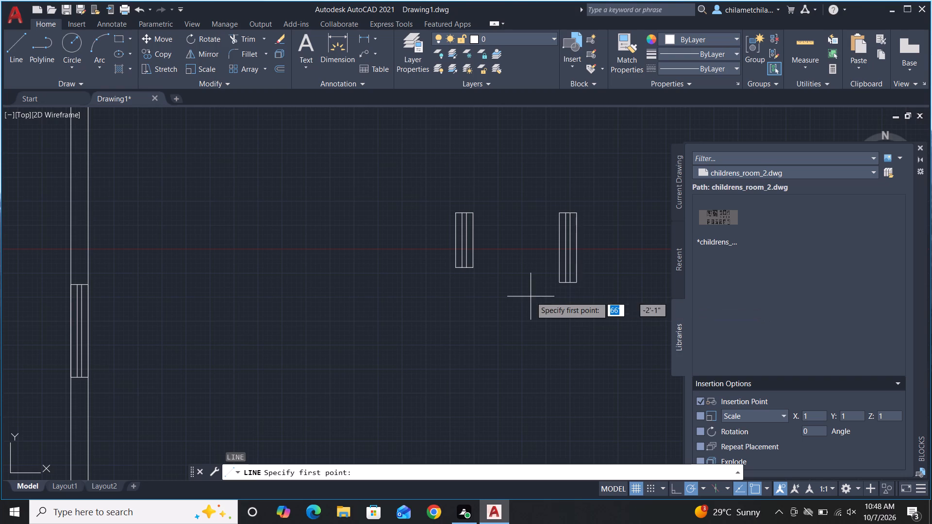
scroll(563, 281, "up", 3)
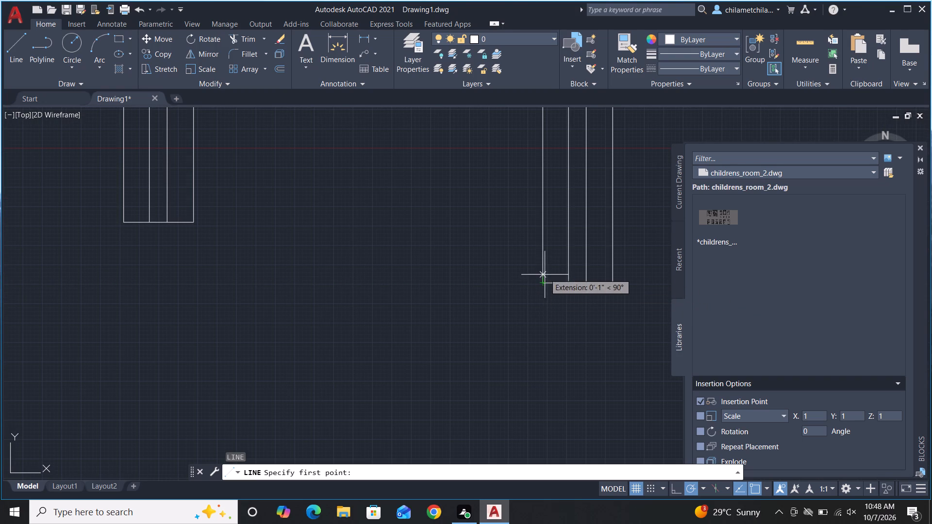
left_click(548, 218)
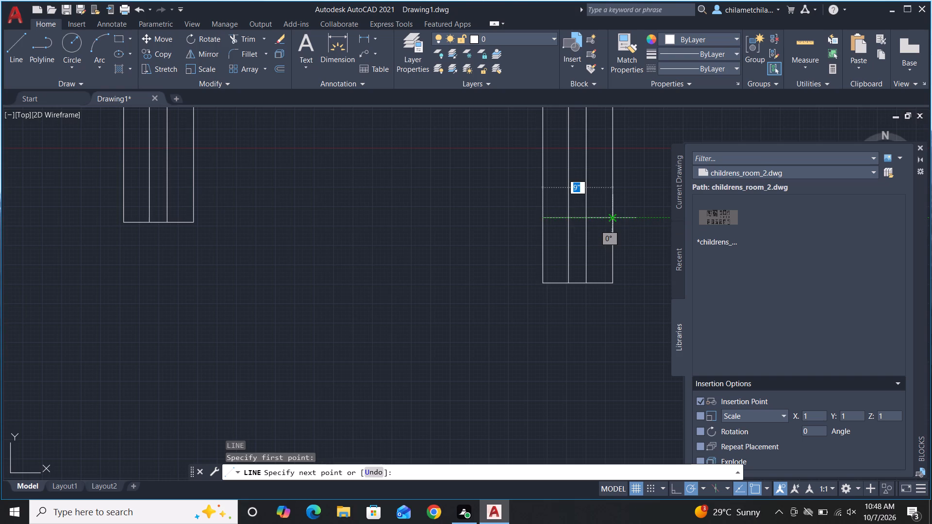
scroll(596, 218, "down", 2)
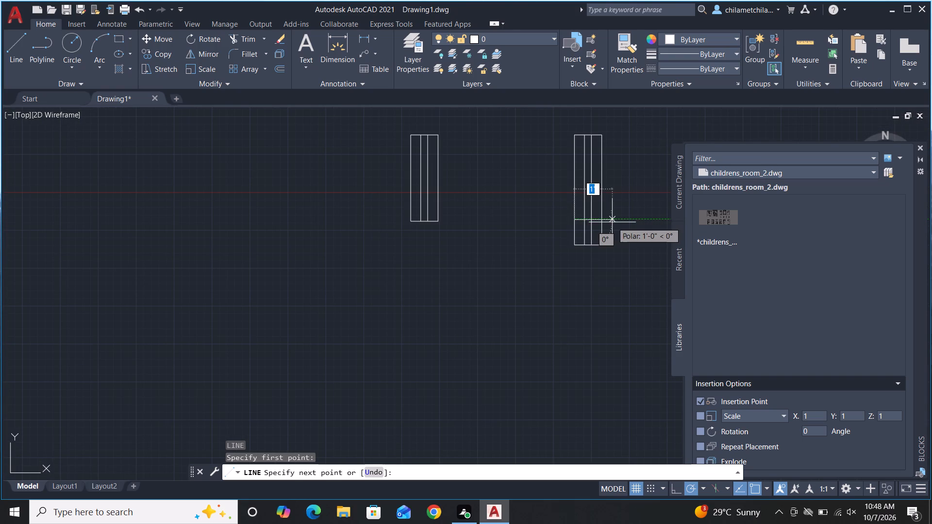
left_click(600, 221)
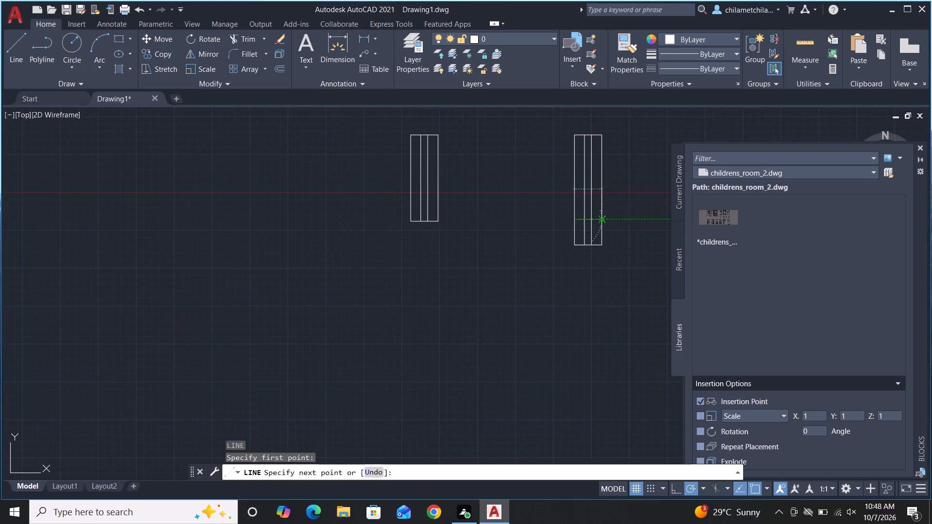
key("space")
Trim away the farther spare window symbol's part below the new cross line, including the leftover bottom edge.
type("TR")
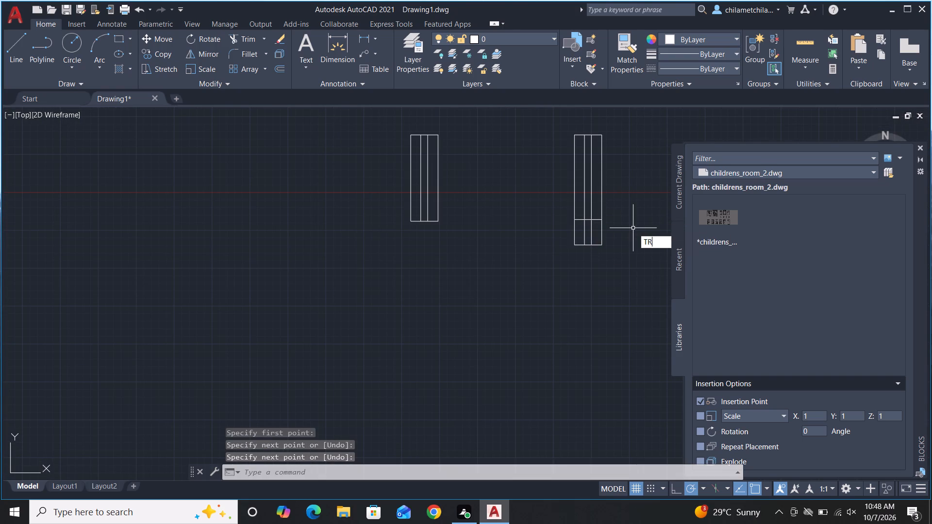
key("space")
left_click(612, 232)
left_click(566, 246)
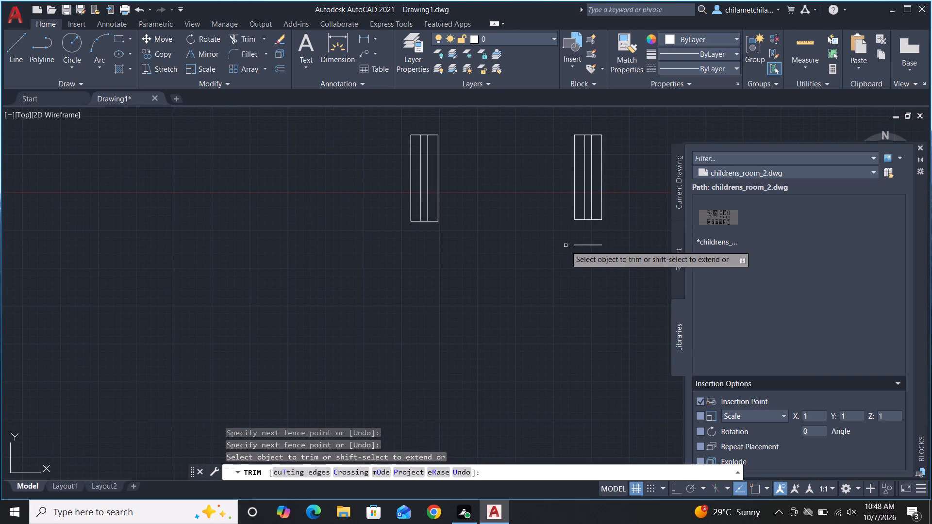
left_click(594, 232)
left_click(569, 296)
scroll(562, 294, "down", 2)
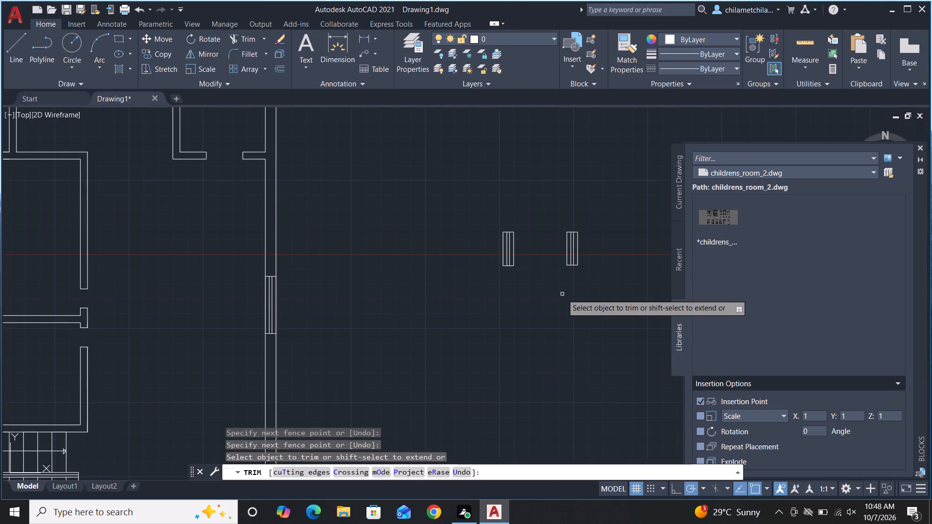
scroll(602, 298, "down", 2)
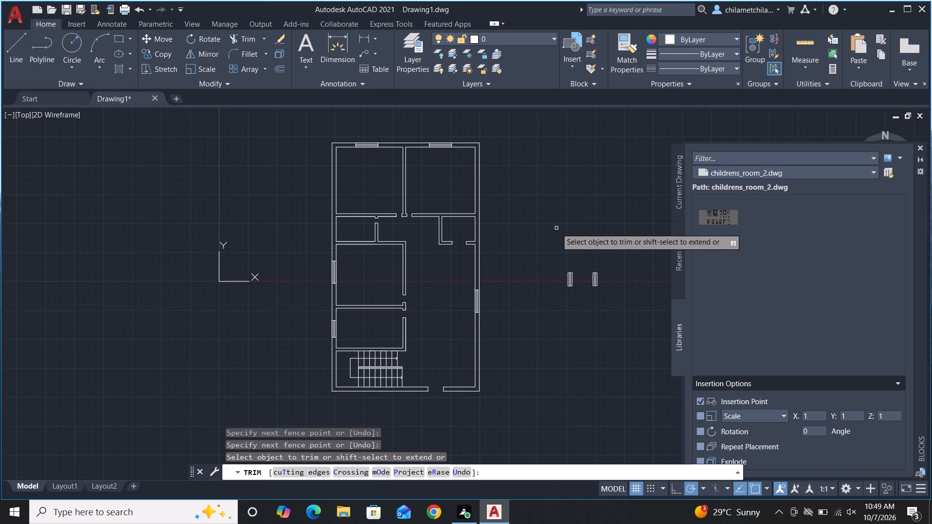
key("Escape")
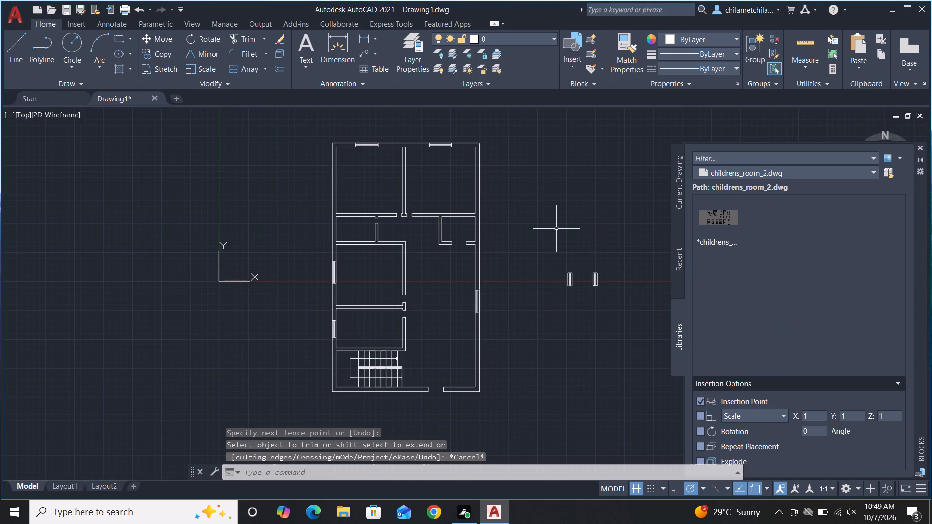
key("space")
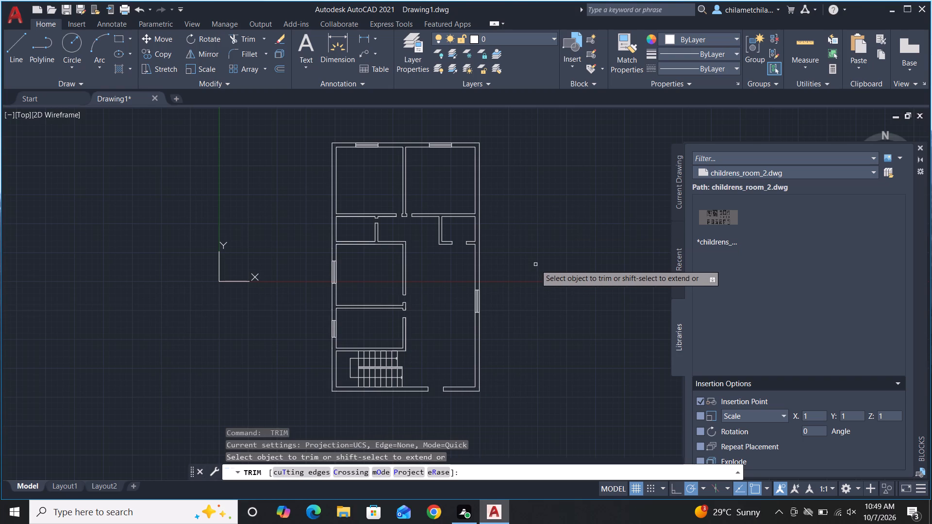
key("Escape")
Move the nearer shortened spare window into the left outer wall, at the lower corner of the small room below the upper-left room.
left_click(543, 251)
left_click(582, 311)
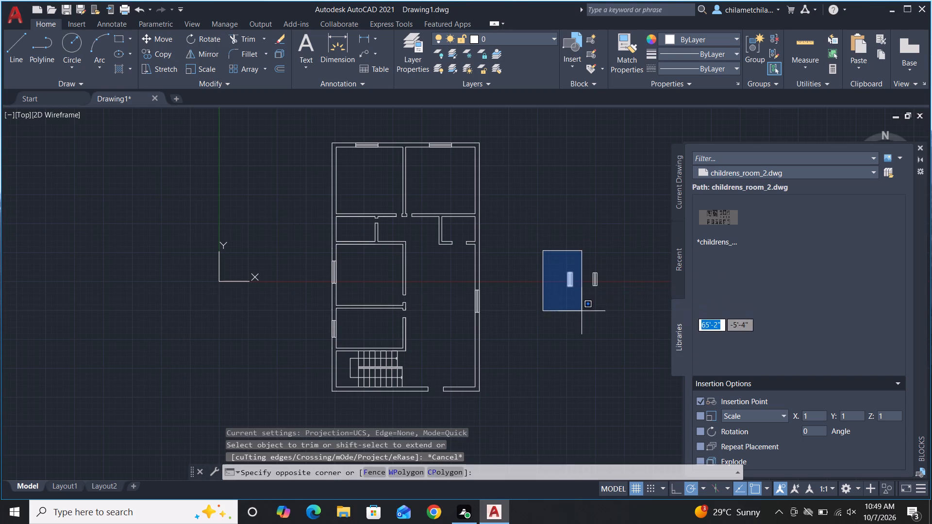
type("M")
key("space")
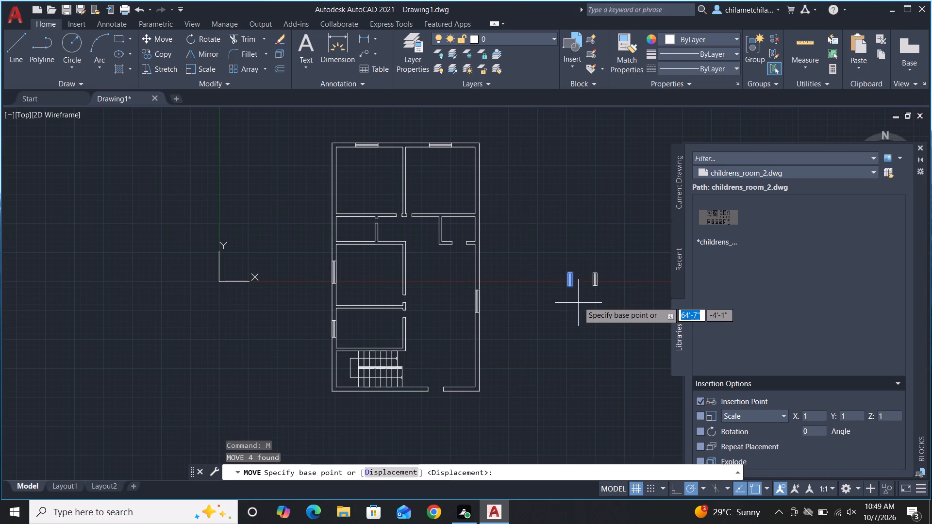
left_click(572, 283)
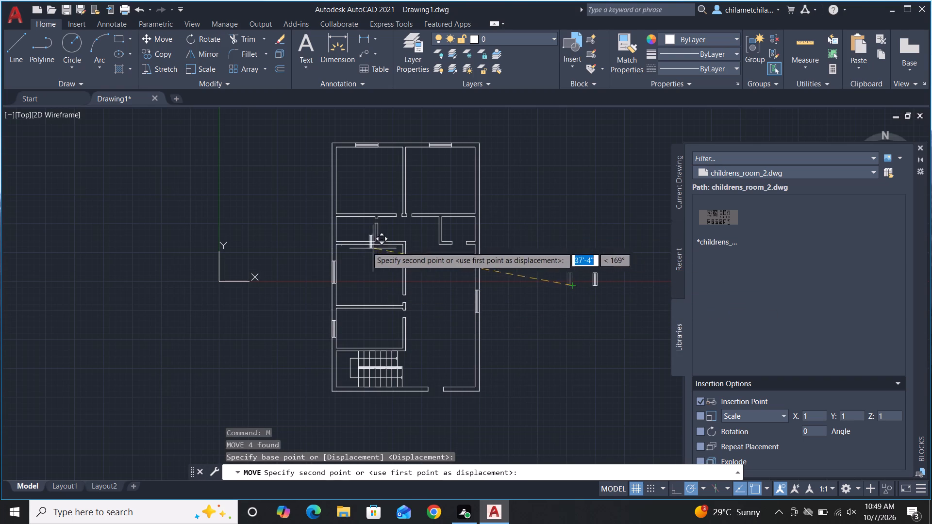
scroll(338, 231, "up", 4)
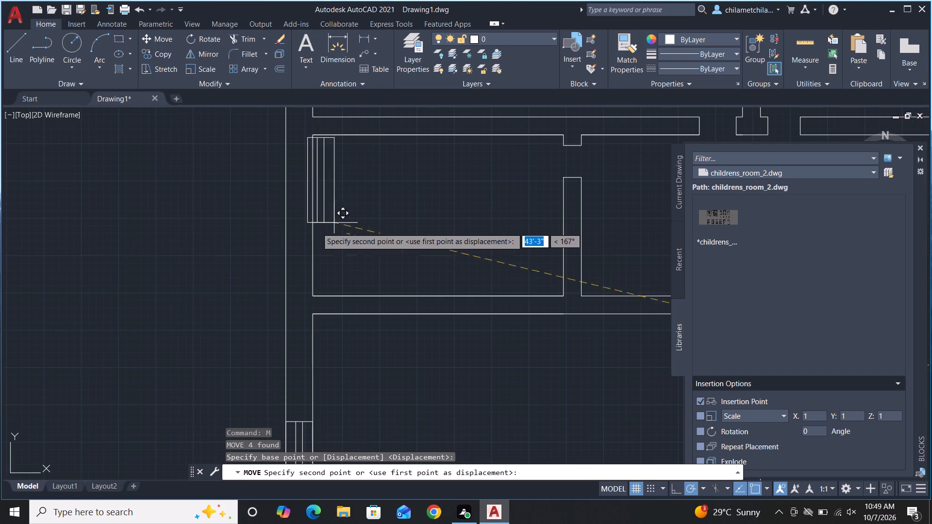
left_click(312, 238)
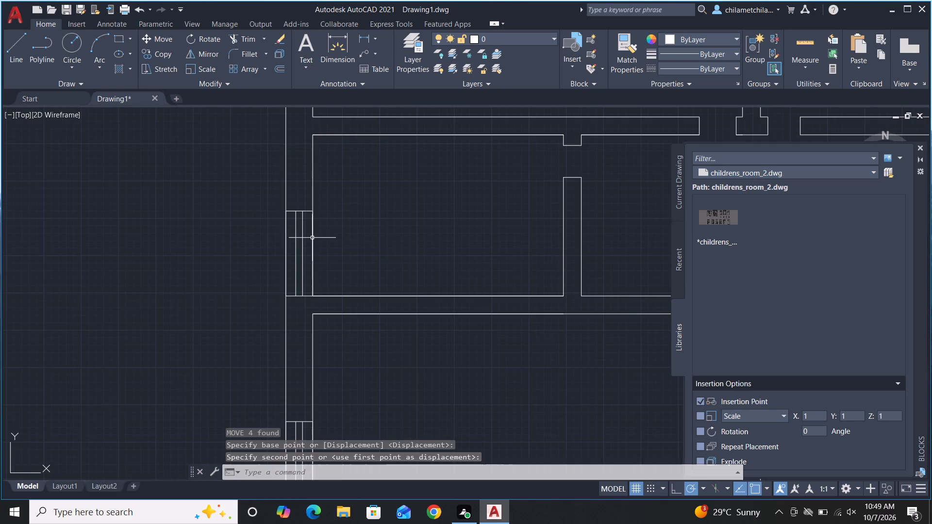
Move the small room's shortened window up about 11" along the left outer wall, clear of the room's lower corner.
left_click(265, 197)
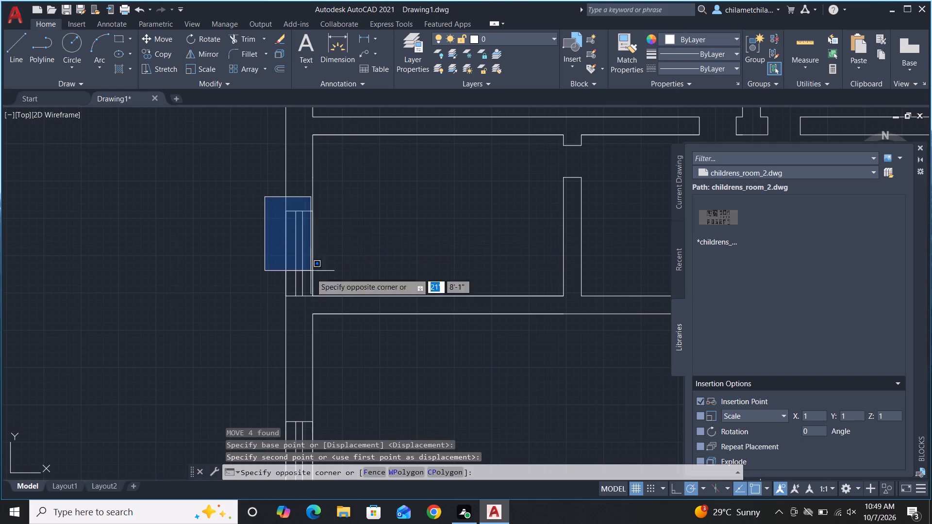
left_click(325, 304)
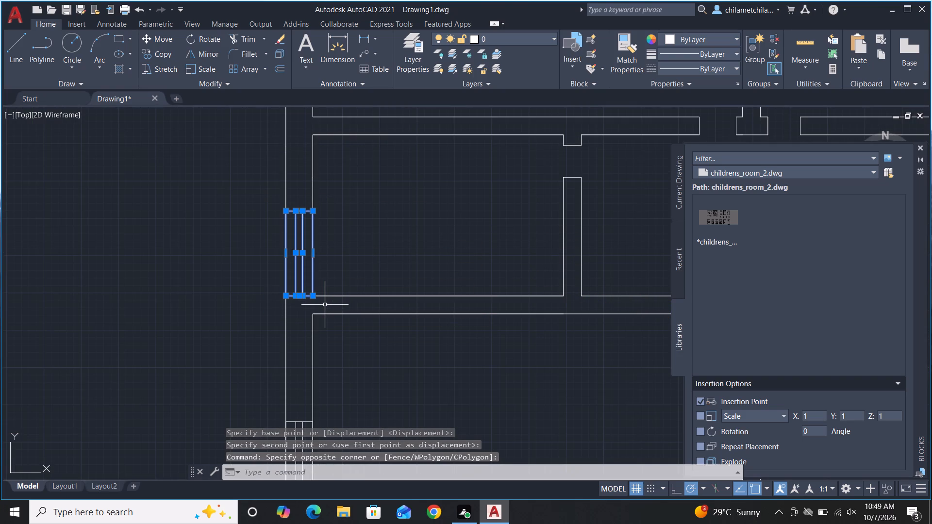
type("M")
key("space")
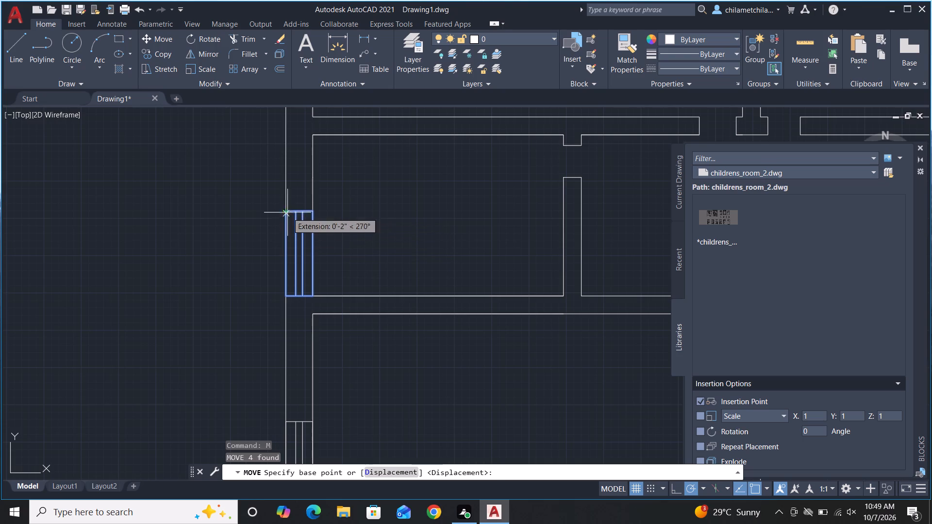
left_click(287, 212)
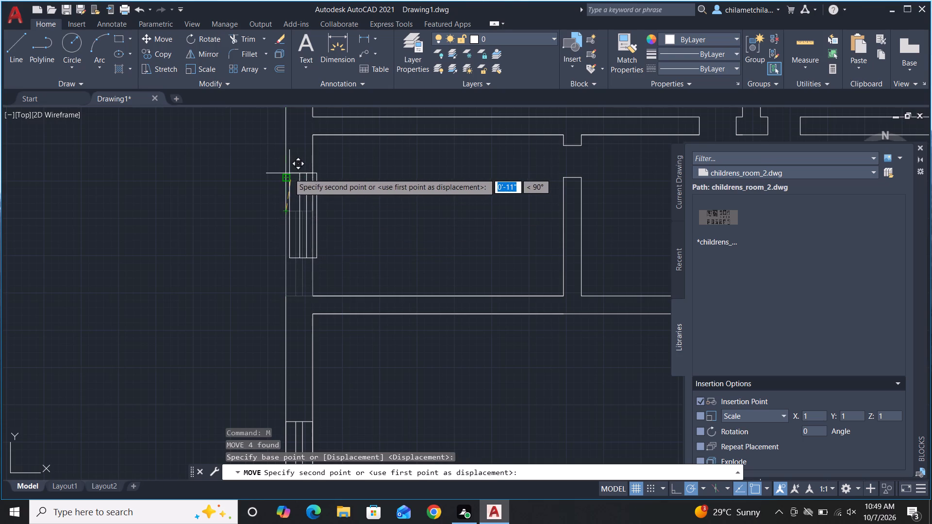
left_click(285, 174)
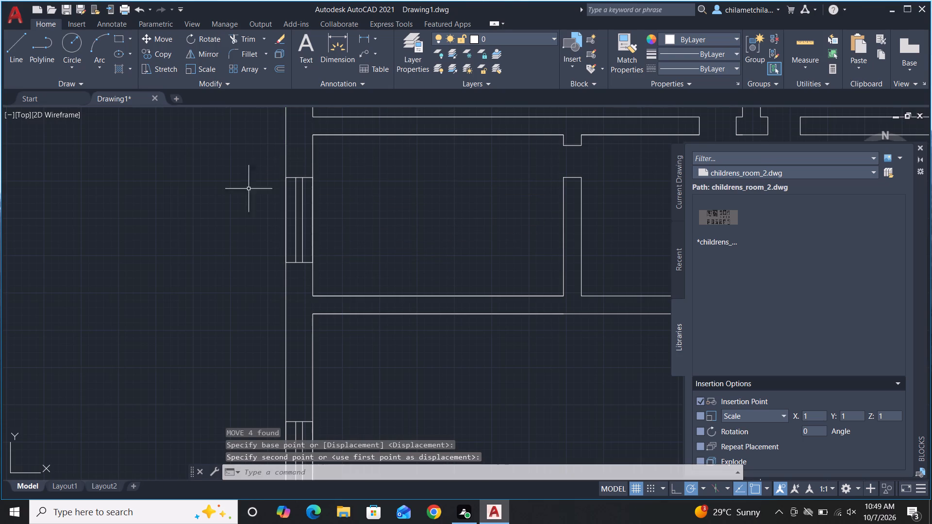
Move the remaining shortened spare window into the right outer wall, at the upper corner of the small room below the upper-right room.
scroll(222, 235, "down", 5)
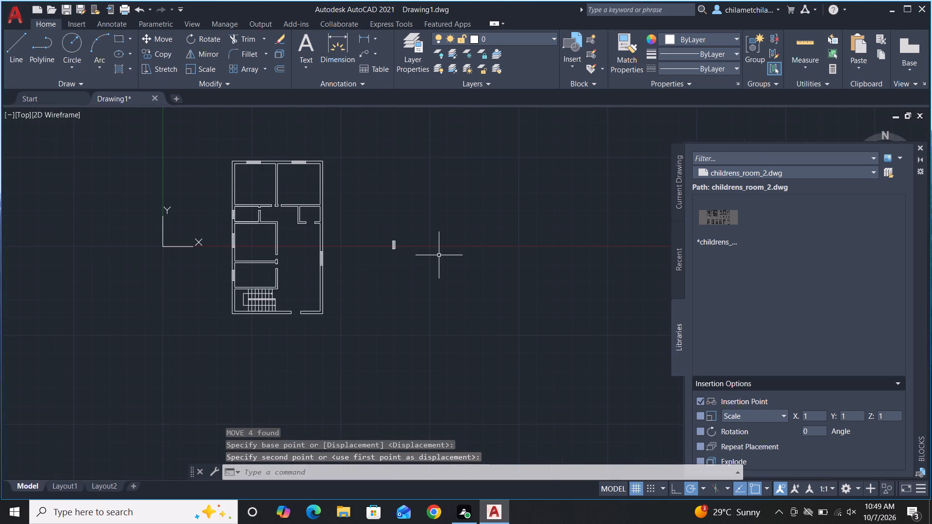
scroll(567, 283, "down", 1)
scroll(442, 240, "up", 4)
scroll(531, 199, "down", 2)
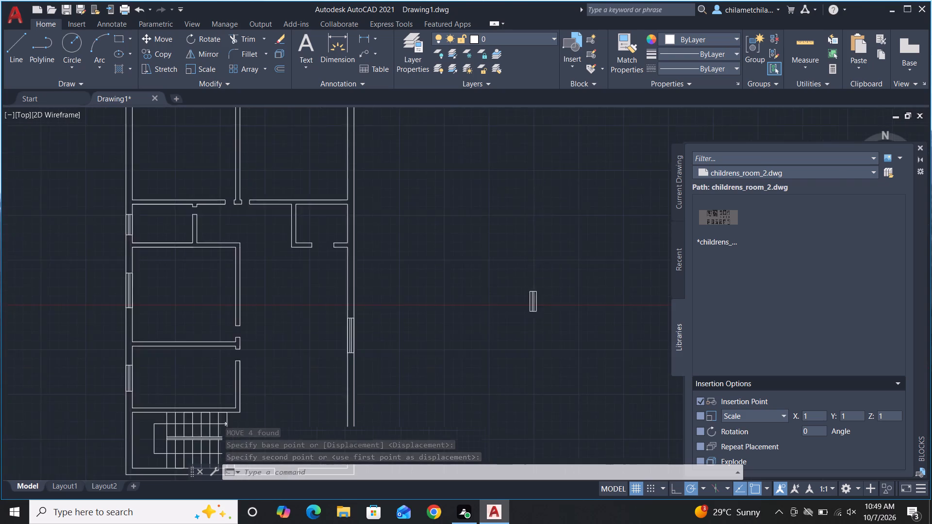
left_click(505, 215)
left_click(566, 324)
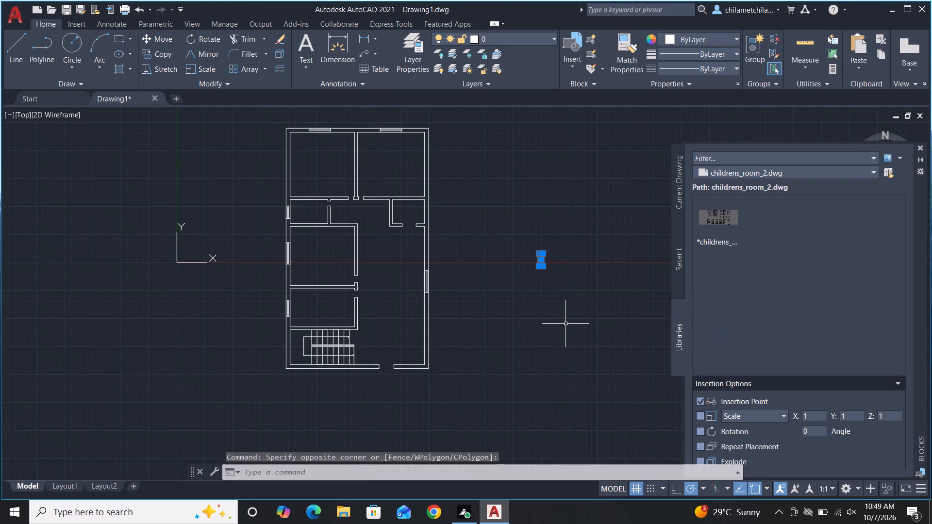
type("M")
key("space")
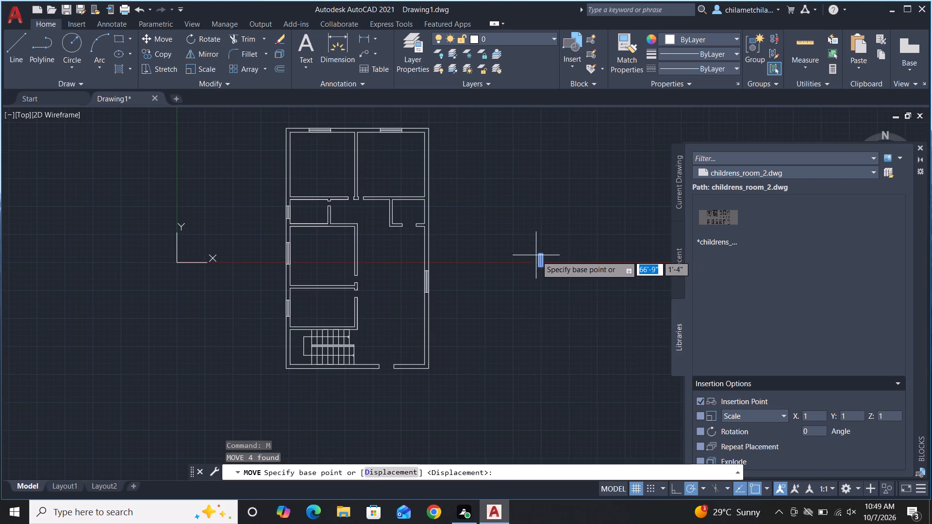
left_click(536, 256)
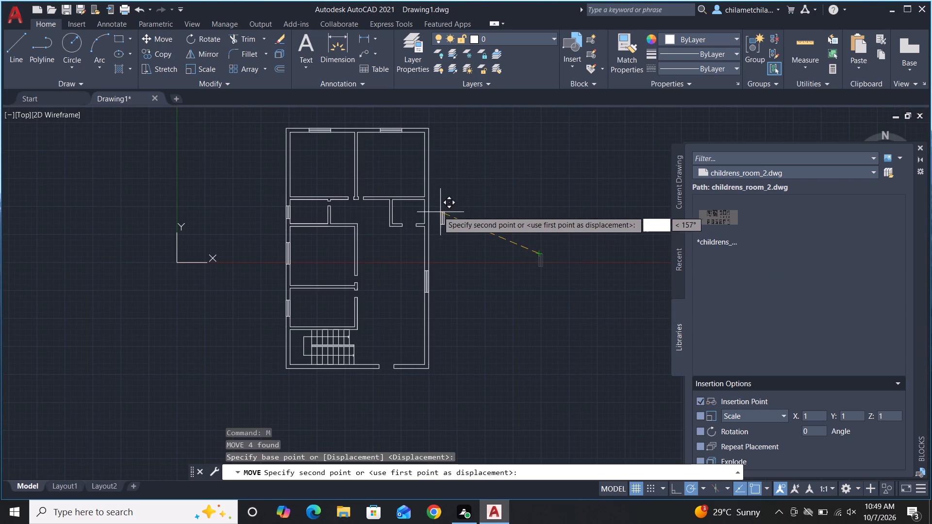
scroll(423, 205, "up", 3)
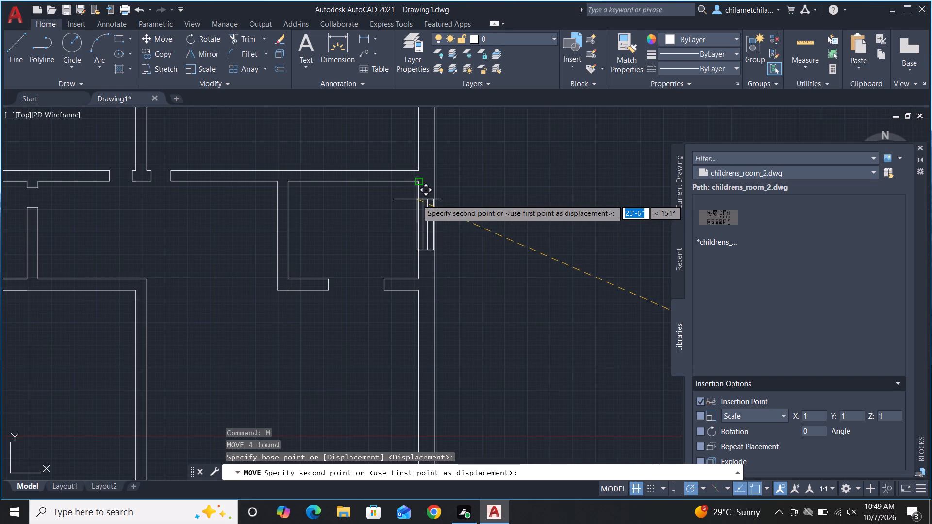
left_click(417, 200)
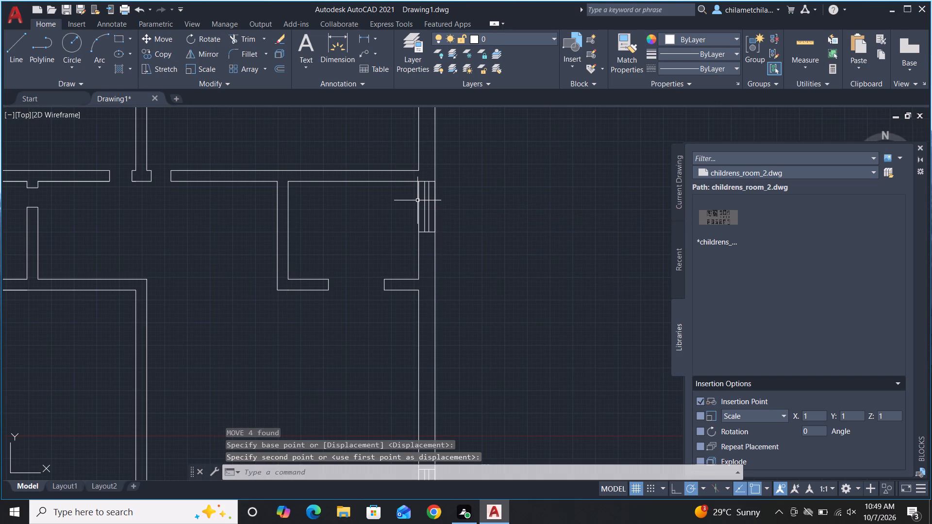
Move that shortened window slightly down along the right outer wall, clear of the small room's upper corner.
left_click(414, 174)
left_click(440, 246)
type("M")
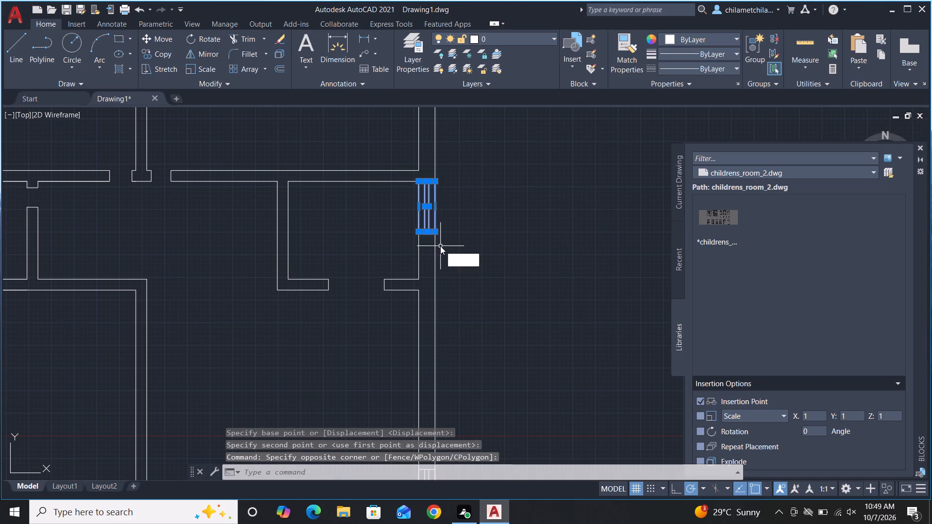
key("space")
left_click(439, 229)
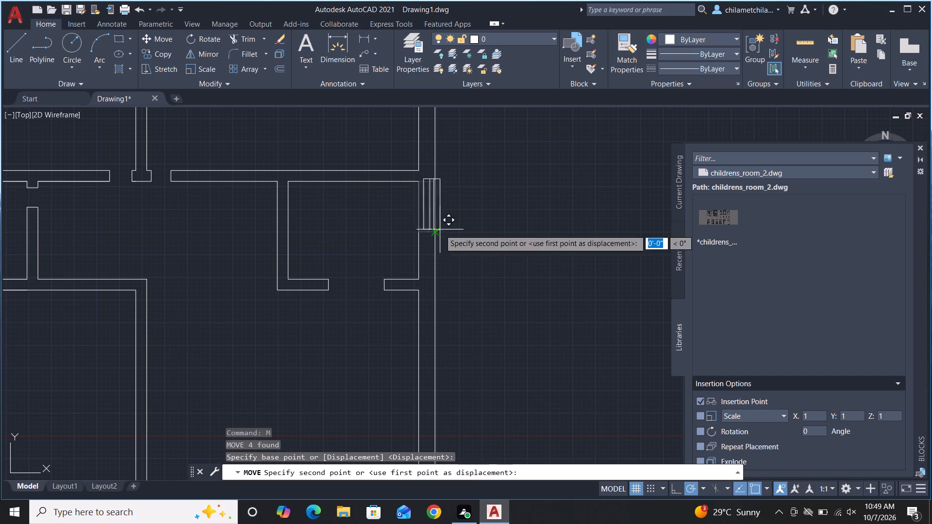
left_click(429, 256)
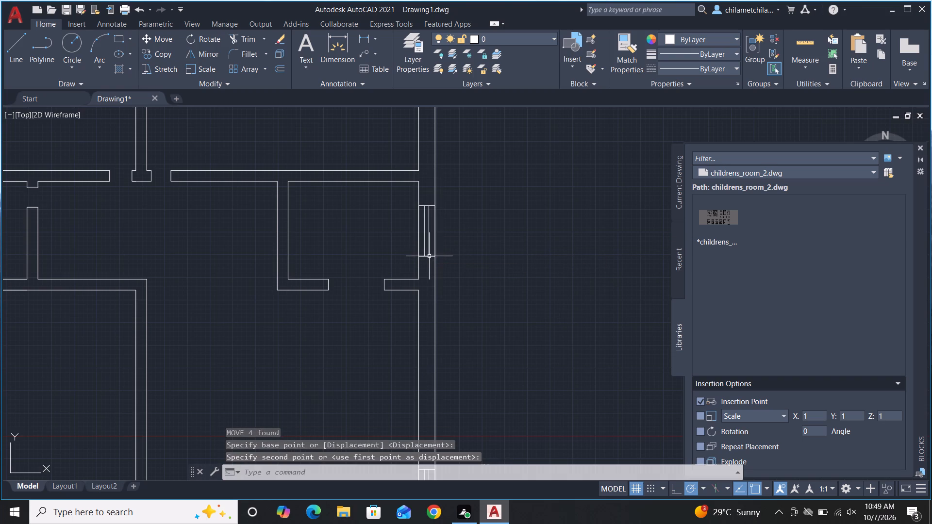
Copy the window in the upper-left room's top wall into empty space about 76'-7" to the right, outside the plan.
scroll(460, 229, "down", 3)
scroll(531, 212, "down", 1)
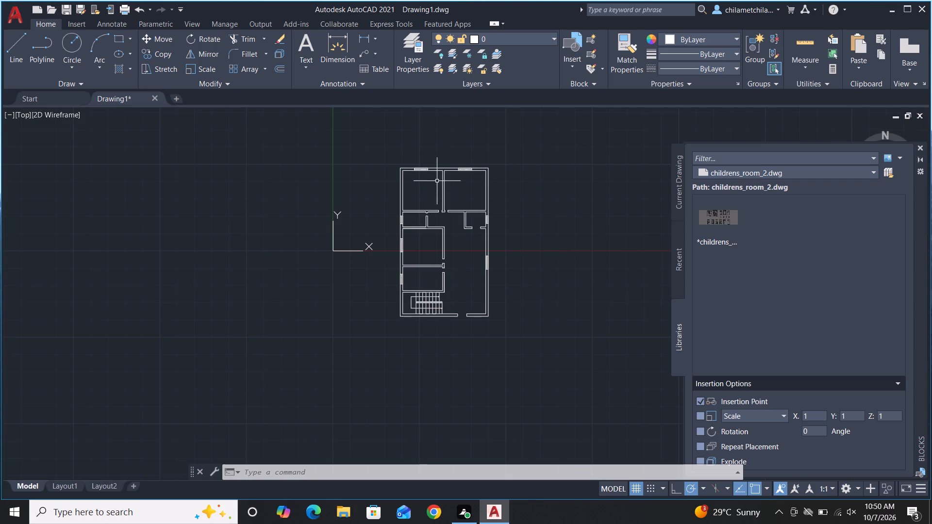
scroll(418, 163, "up", 3)
left_click(392, 169)
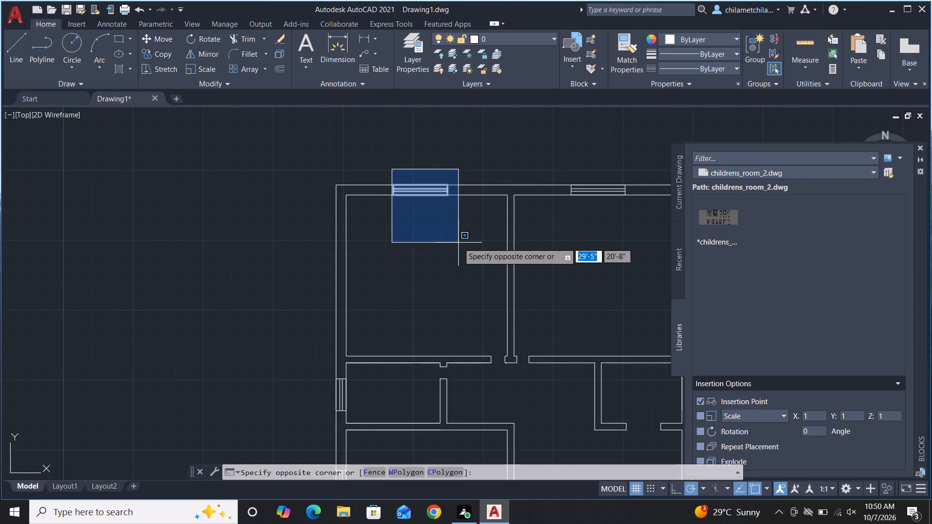
left_click(469, 245)
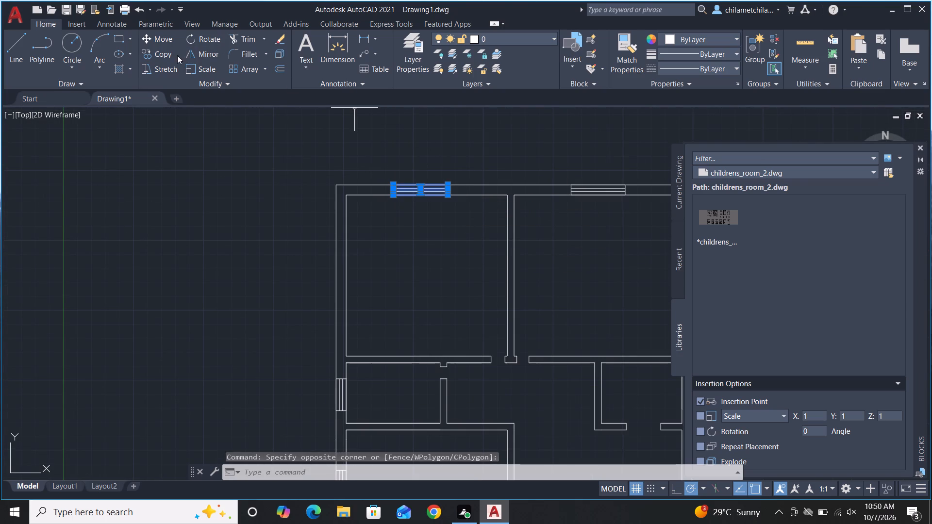
left_click(157, 56)
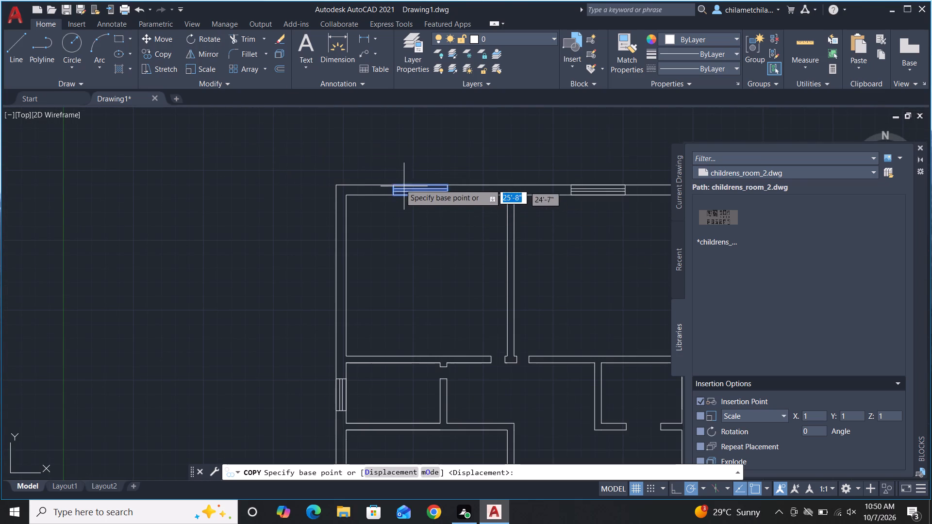
left_click(393, 183)
scroll(168, 205, "down", 2)
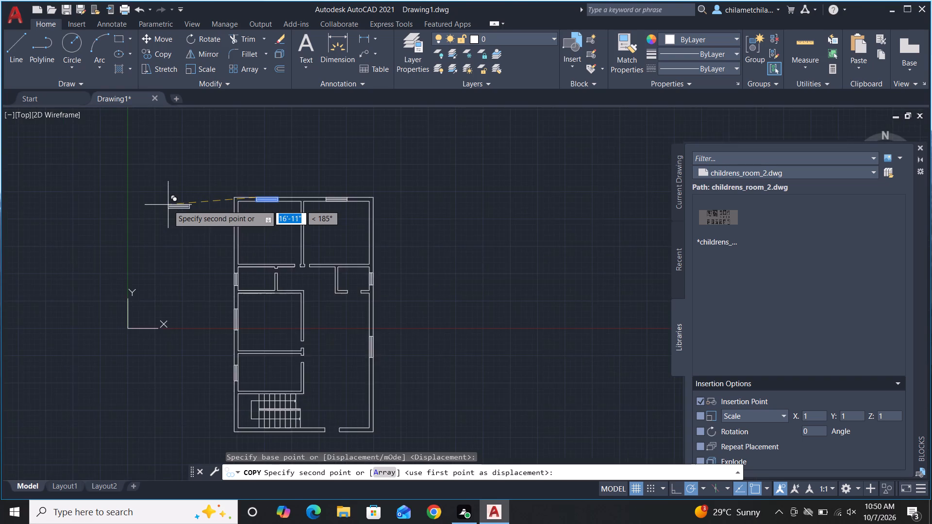
scroll(168, 205, "down", 1)
left_click(475, 191)
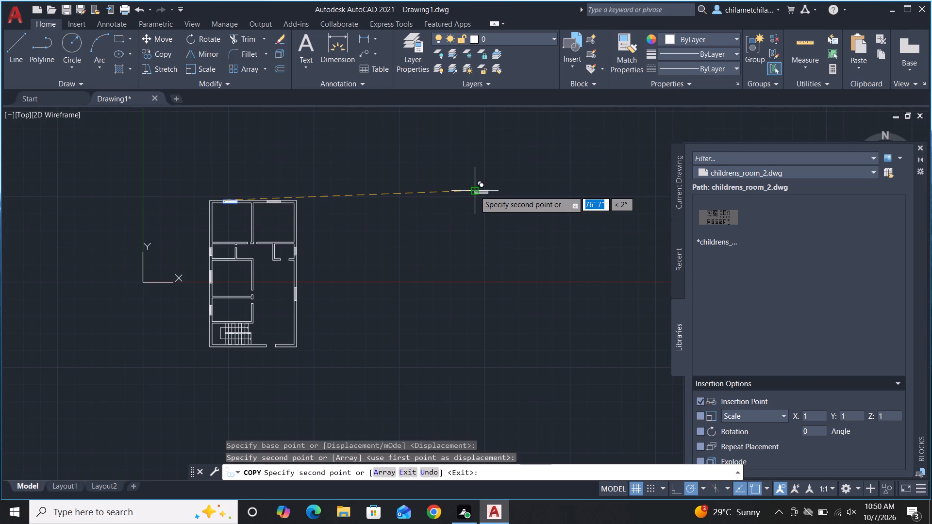
key("Escape")
Rotate the copied window upright to 270° about its lower-left corner.
scroll(480, 189, "up", 2)
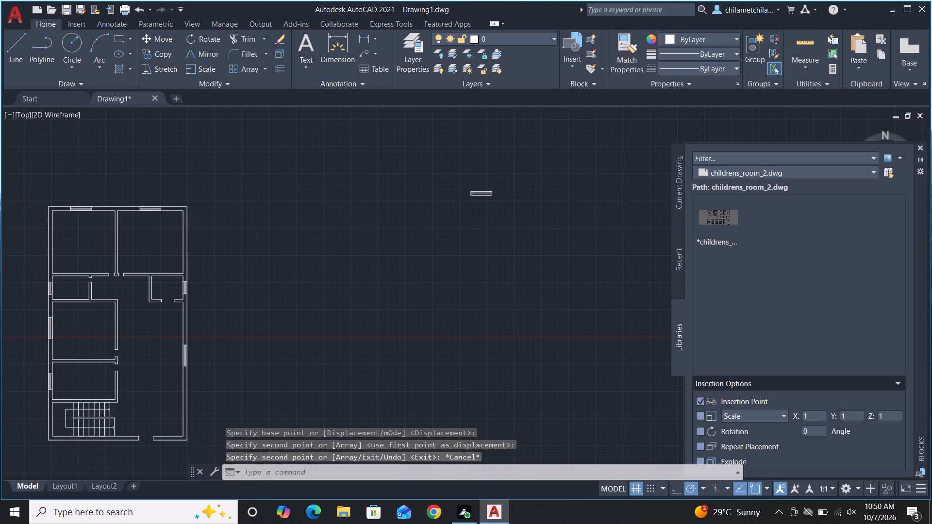
left_click(430, 175)
left_click(542, 272)
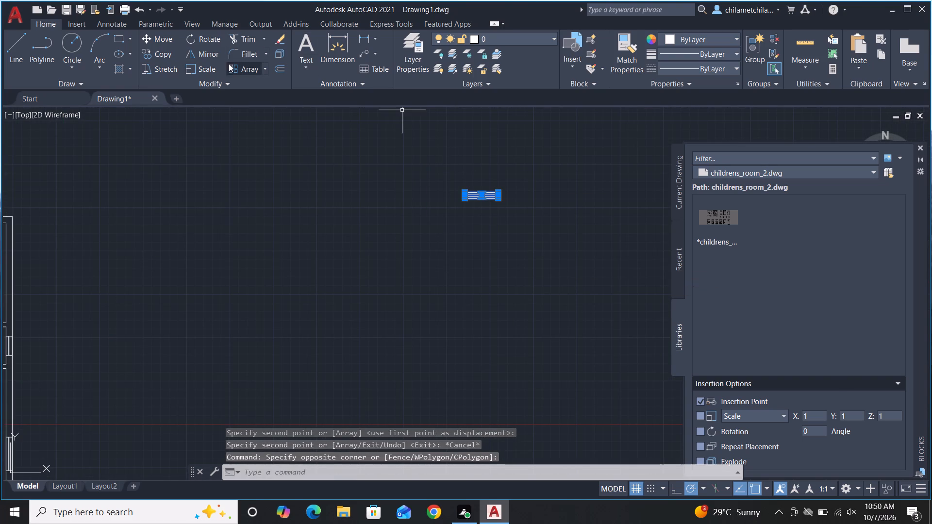
left_click(209, 36)
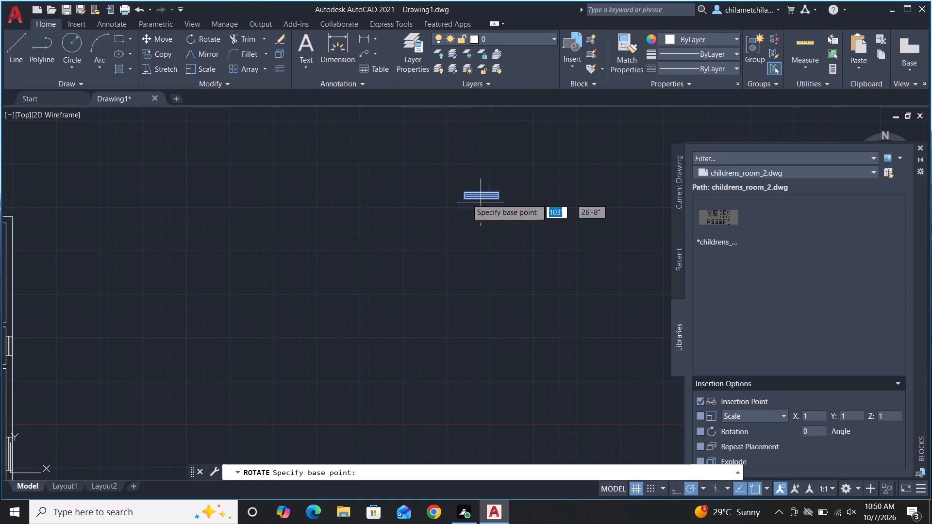
left_click(464, 197)
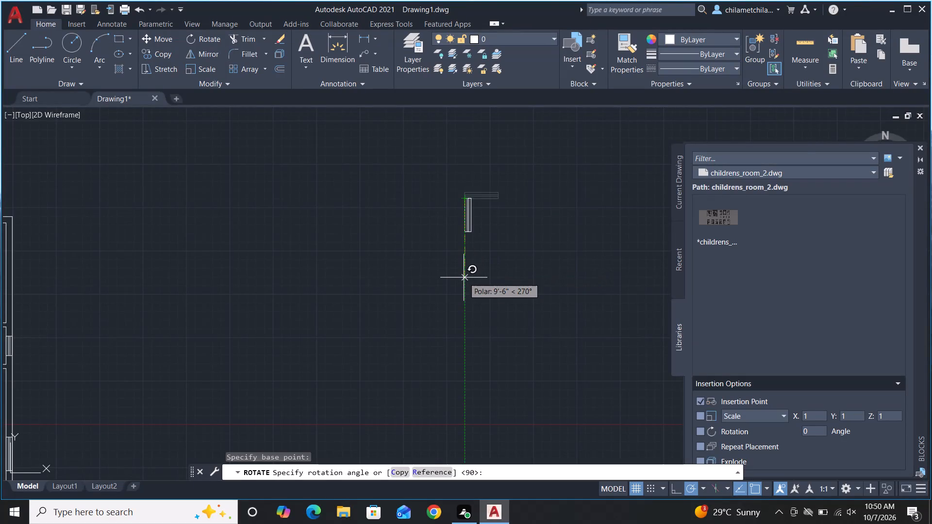
left_click(464, 278)
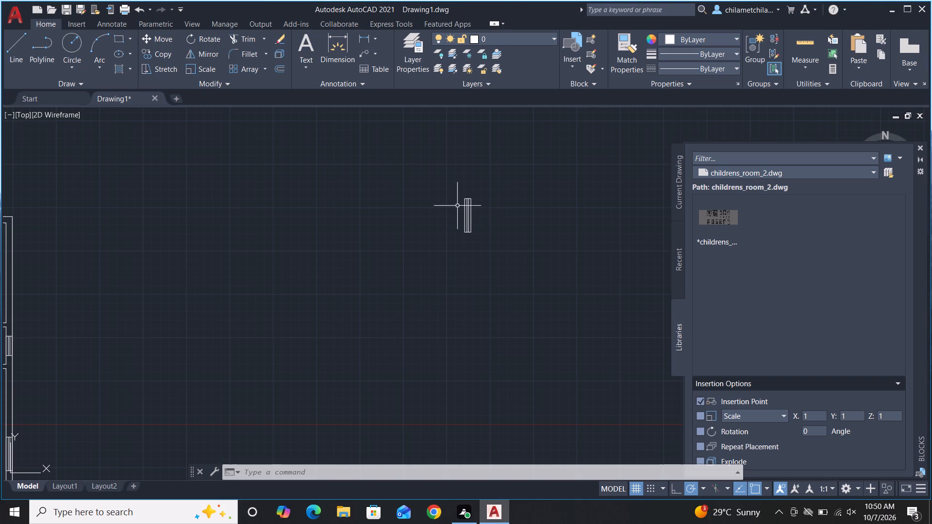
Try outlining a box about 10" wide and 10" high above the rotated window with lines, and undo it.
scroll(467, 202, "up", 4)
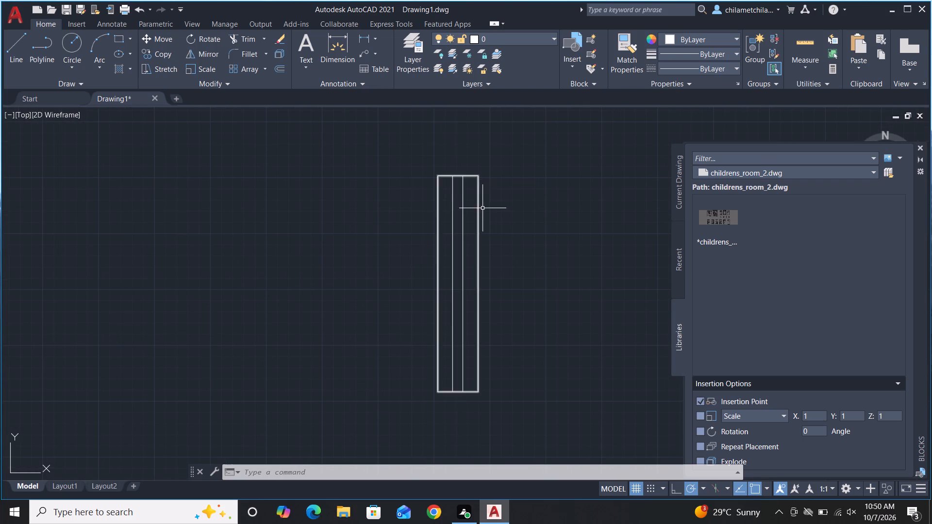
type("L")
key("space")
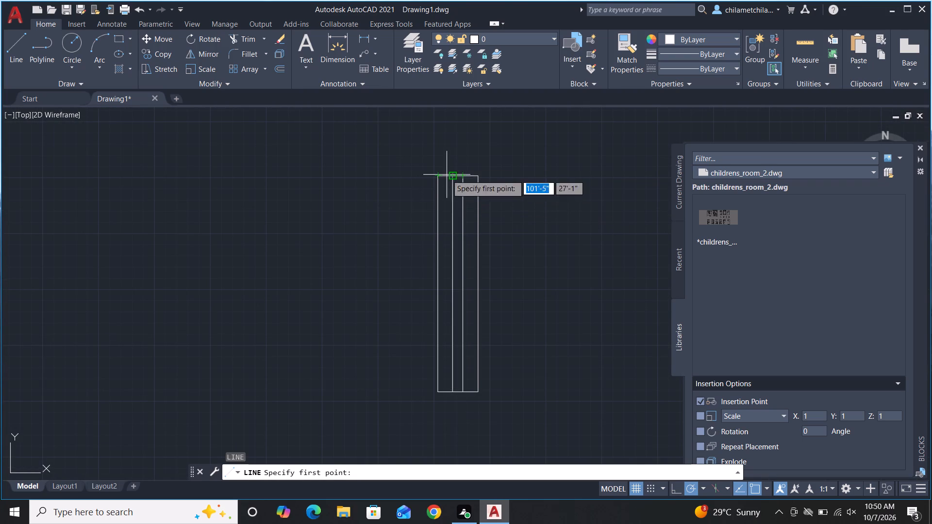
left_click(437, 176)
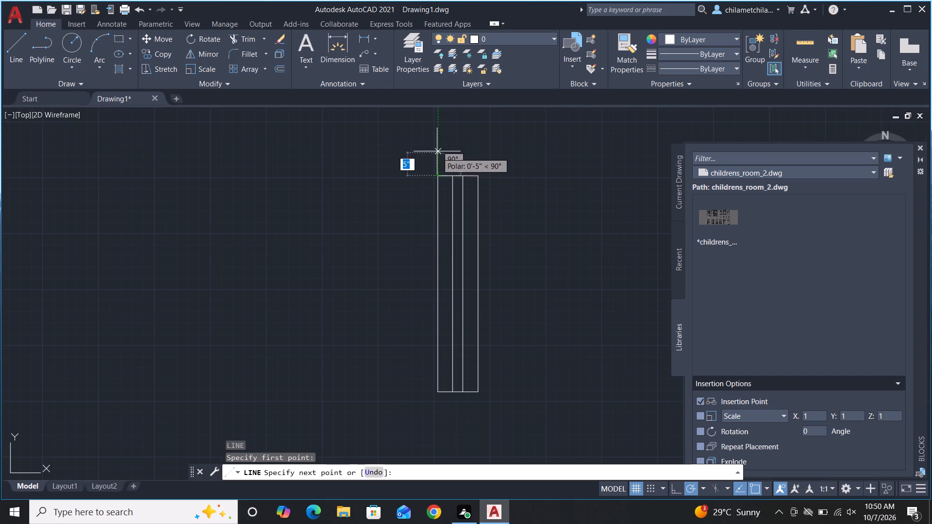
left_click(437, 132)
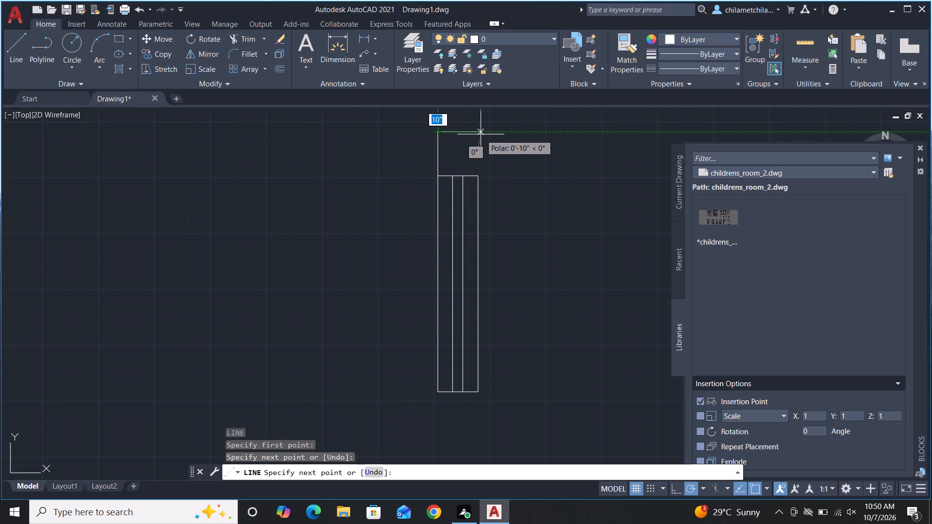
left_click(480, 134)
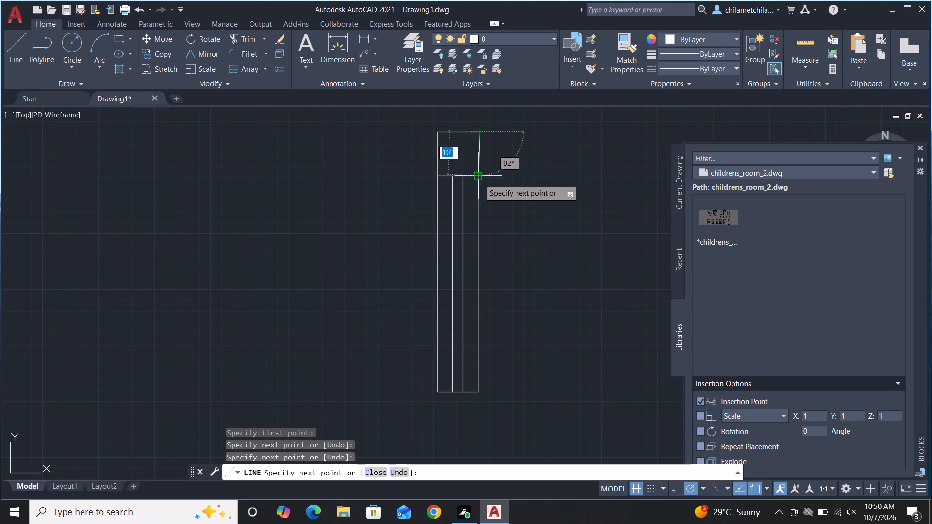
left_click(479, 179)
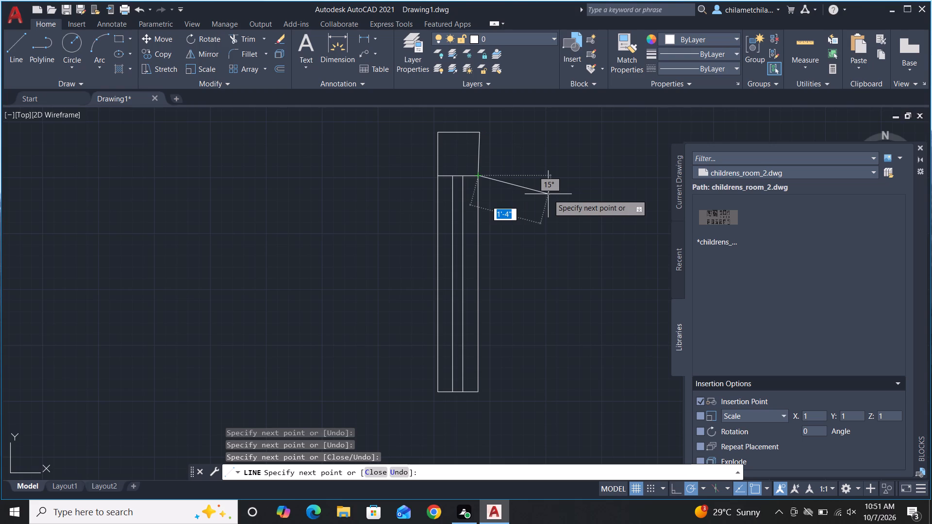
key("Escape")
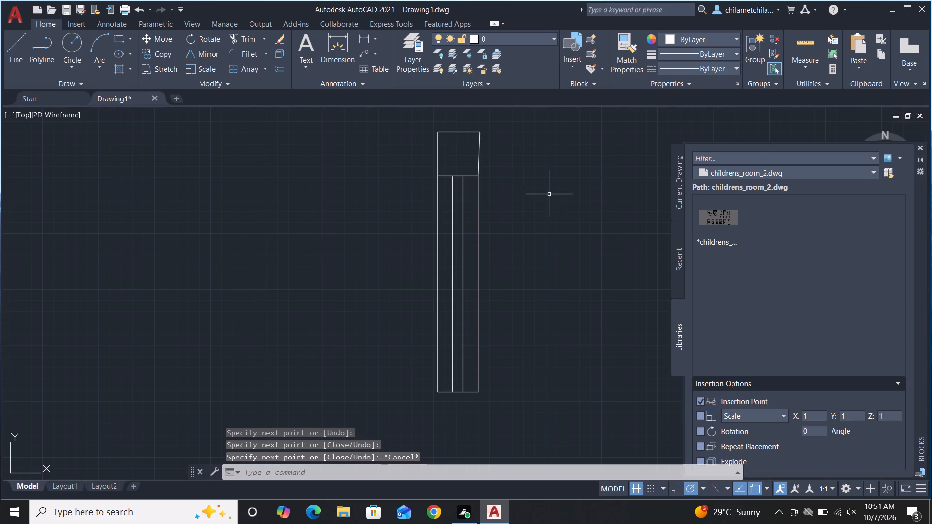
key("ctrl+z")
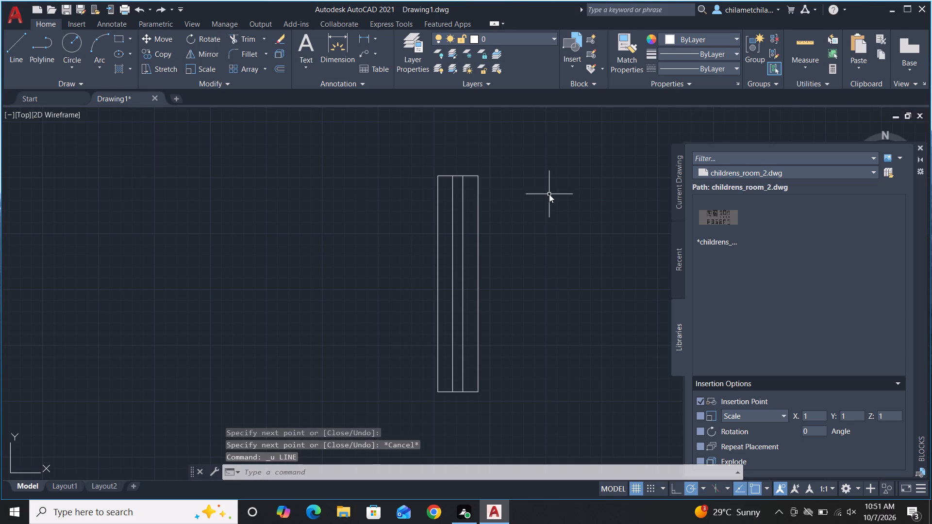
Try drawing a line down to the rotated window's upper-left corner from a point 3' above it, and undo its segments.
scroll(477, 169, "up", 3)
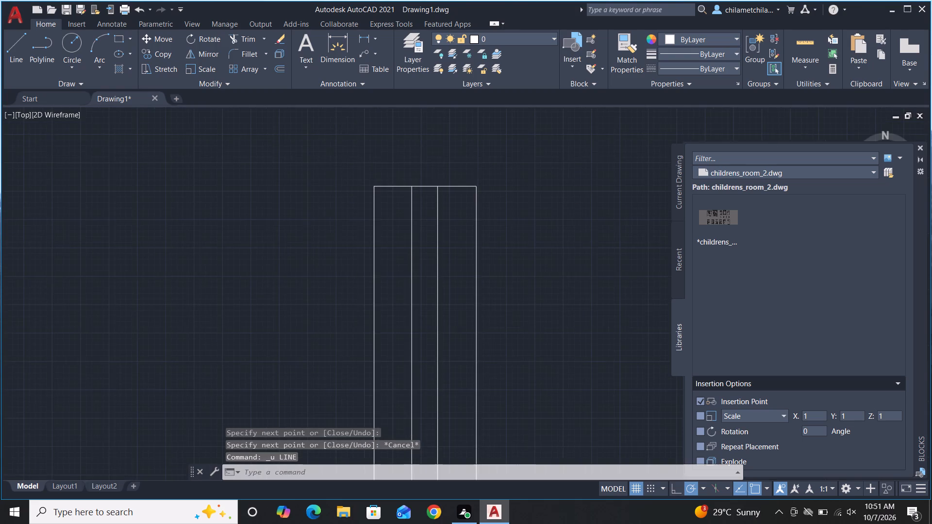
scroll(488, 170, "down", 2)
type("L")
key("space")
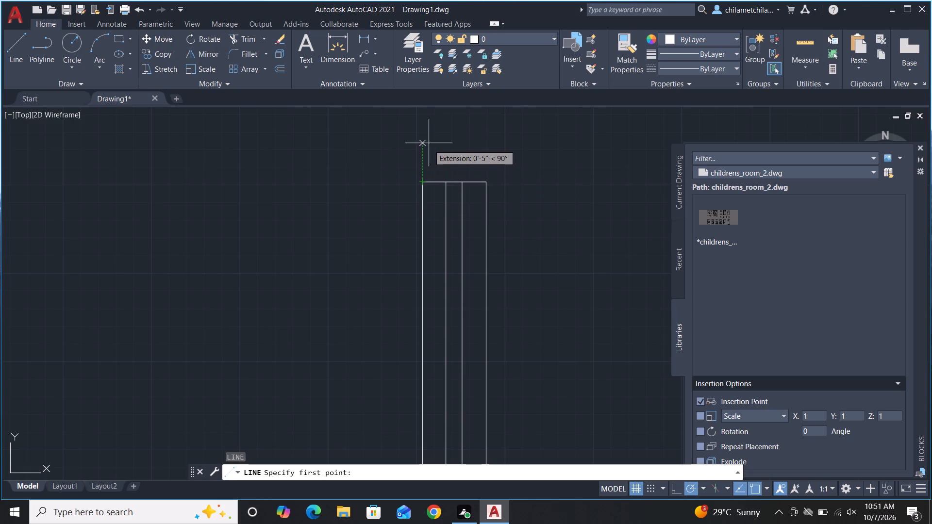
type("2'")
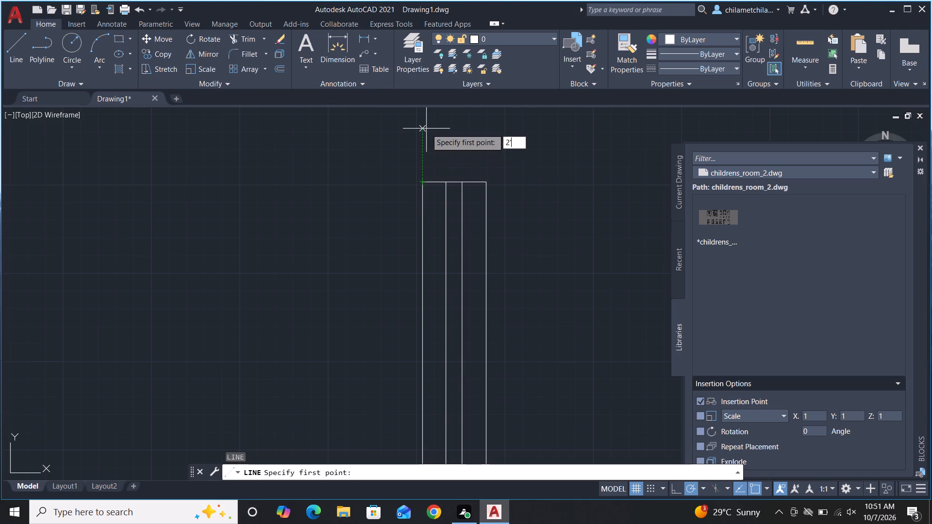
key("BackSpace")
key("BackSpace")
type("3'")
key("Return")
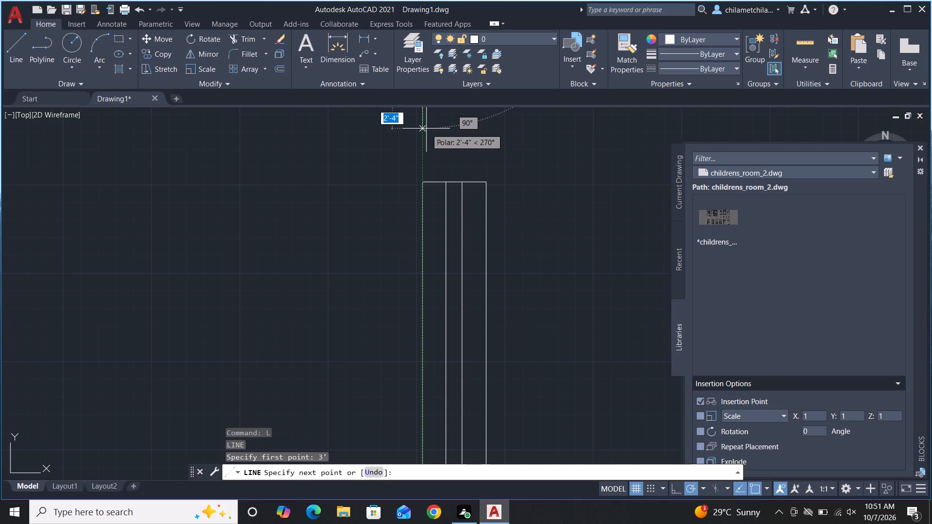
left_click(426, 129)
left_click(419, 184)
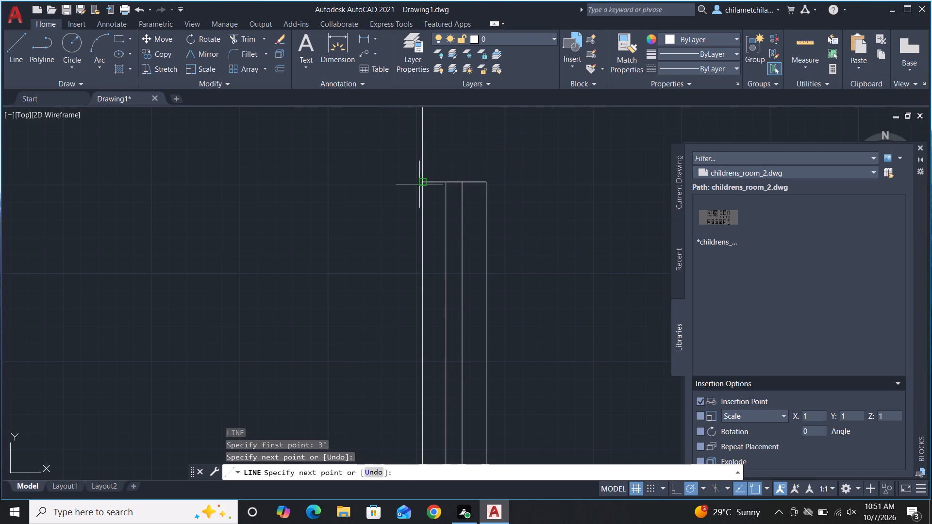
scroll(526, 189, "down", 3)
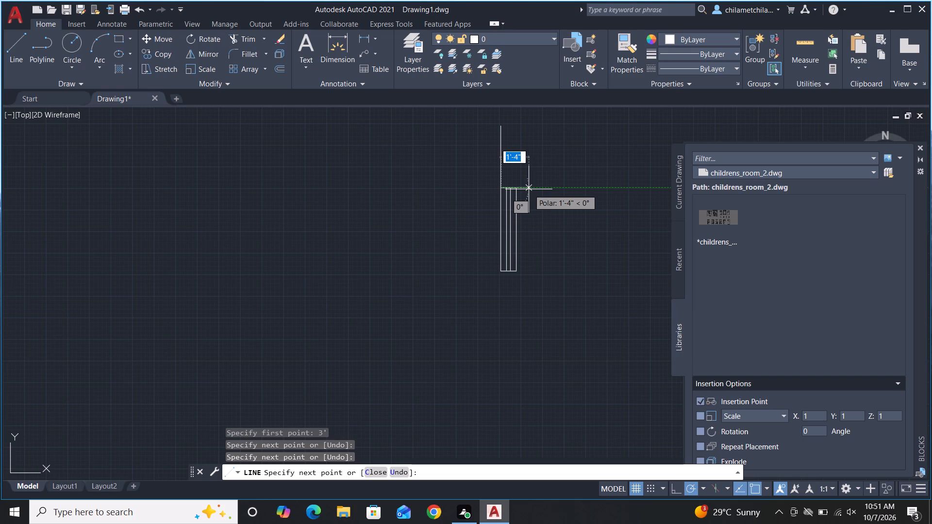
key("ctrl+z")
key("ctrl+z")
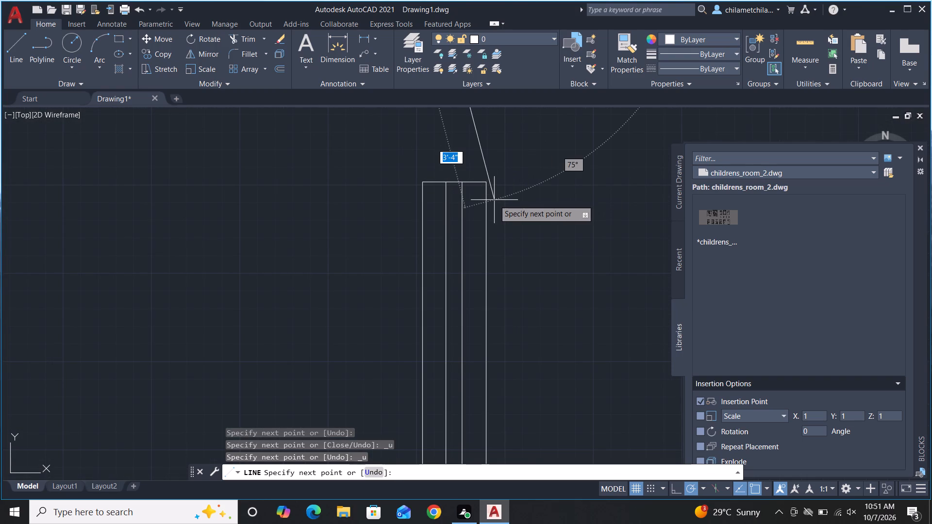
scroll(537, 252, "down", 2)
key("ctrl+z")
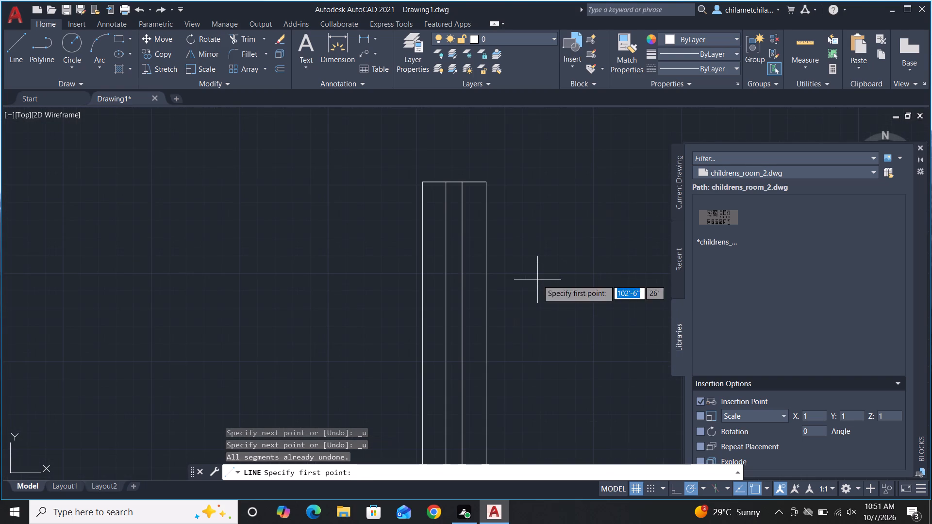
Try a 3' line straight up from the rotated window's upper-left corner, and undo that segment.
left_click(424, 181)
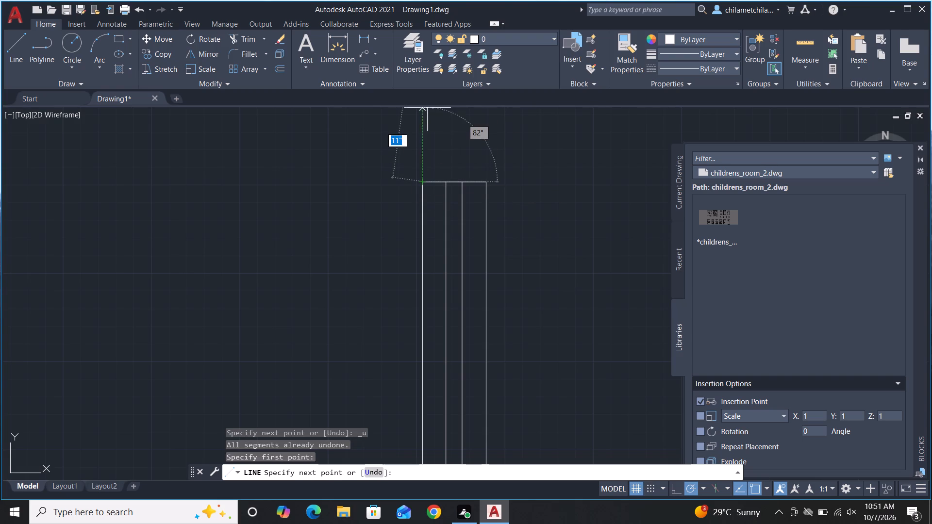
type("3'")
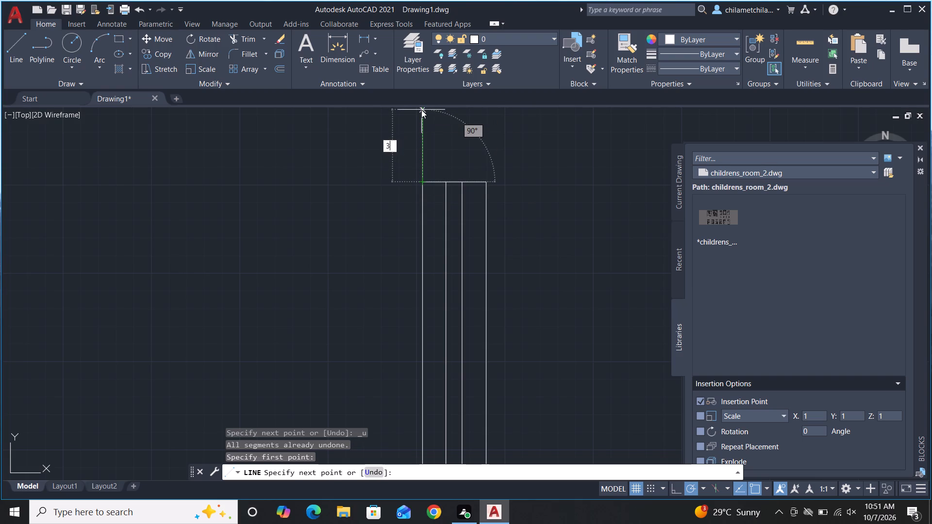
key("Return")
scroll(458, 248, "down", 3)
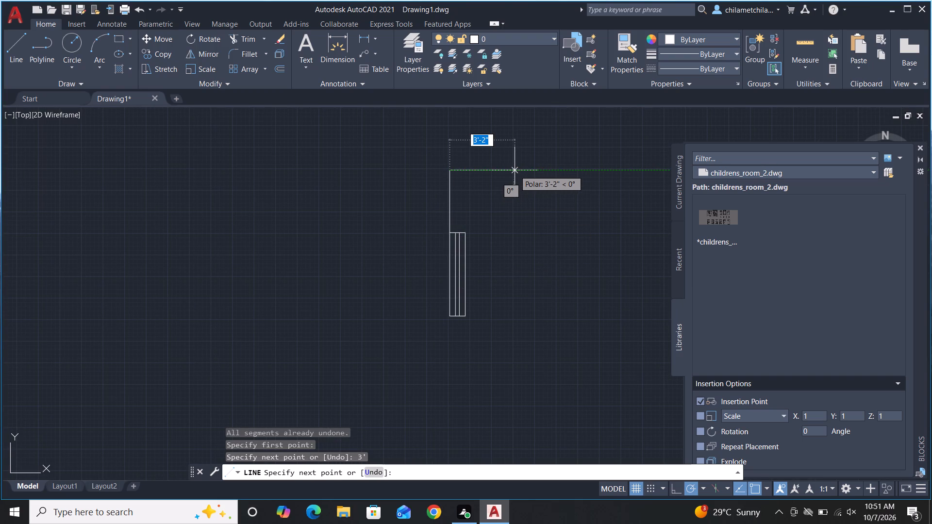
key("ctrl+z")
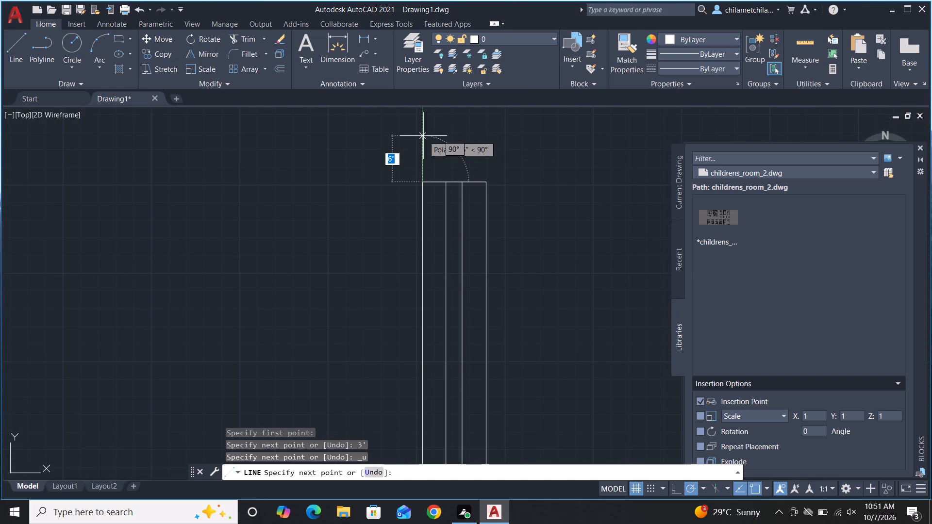
Outline a 1' high, 9" wide extension above the rotated window with lines, ending at its upper-right corner.
type("1'")
key("Return")
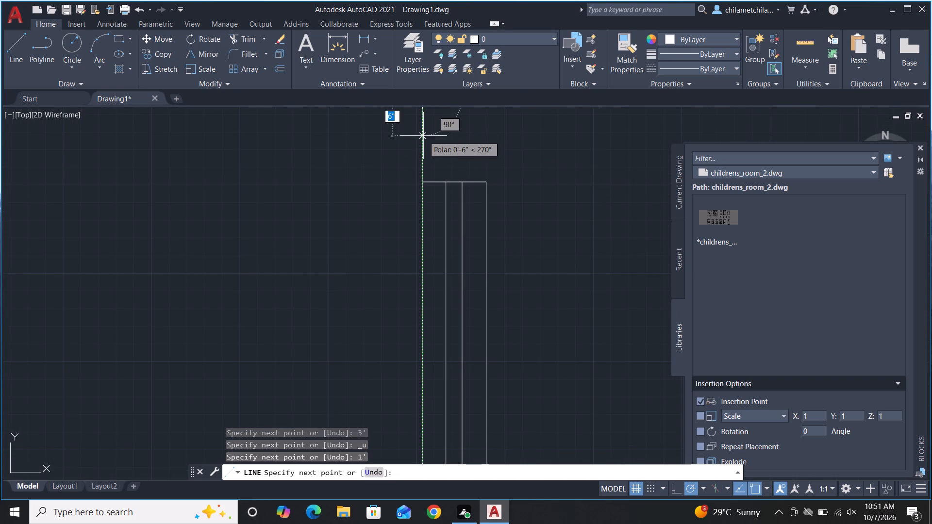
scroll(430, 253, "down", 3)
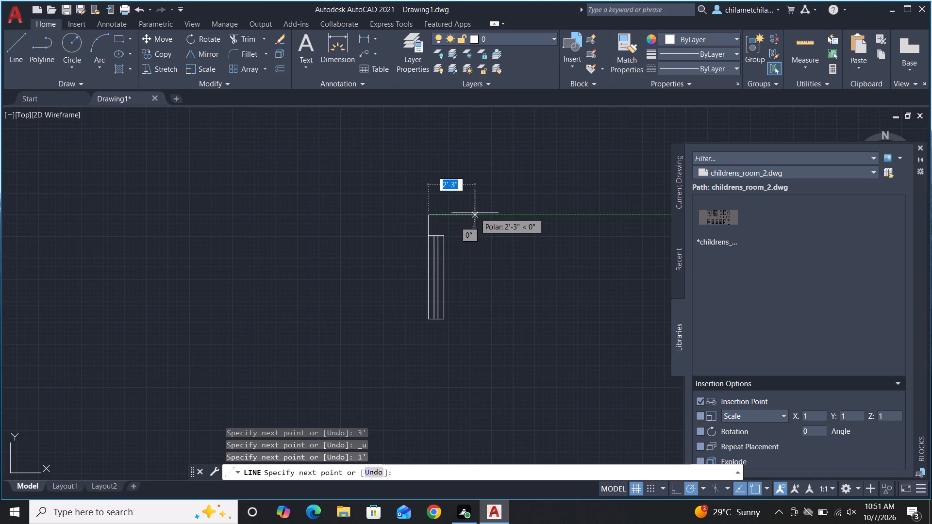
scroll(453, 213, "up", 3)
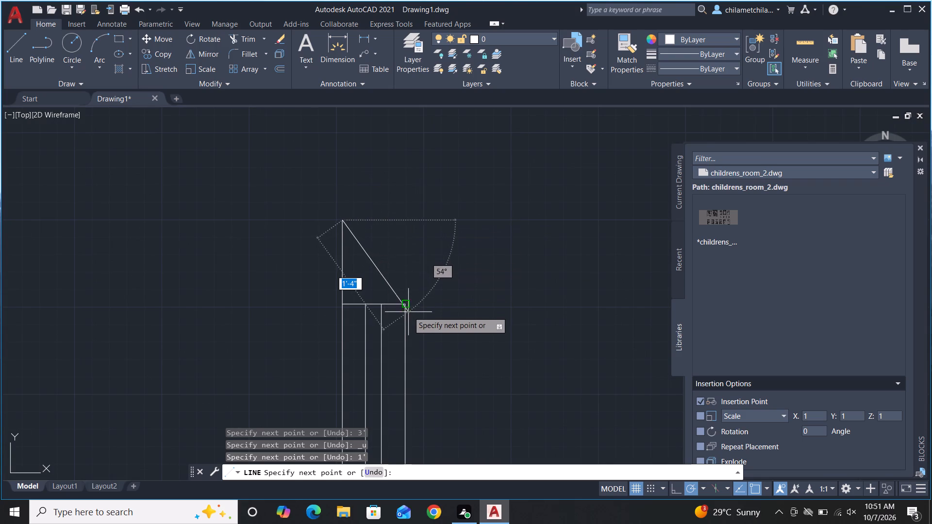
left_click(404, 219)
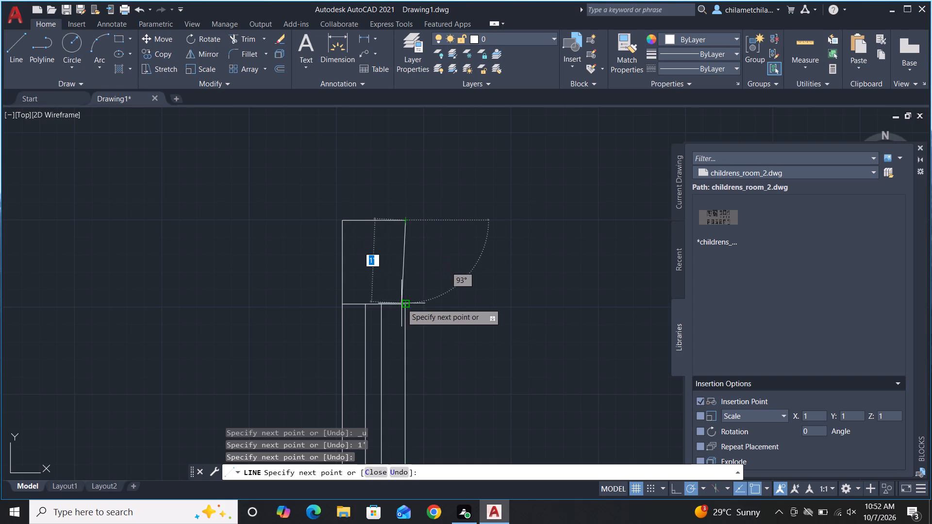
left_click(405, 304)
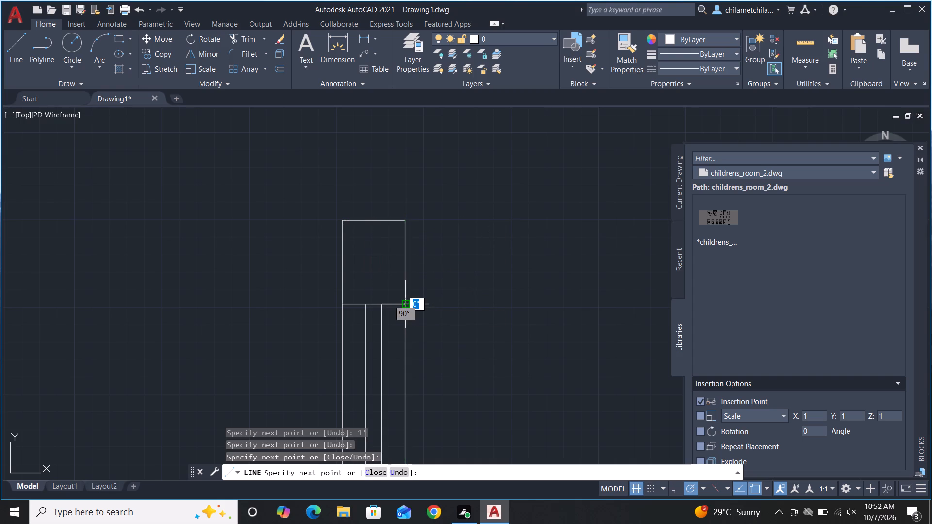
key("space")
Draw two vertical lines continuing the window's inner glazing lines up to the top edge of the extension.
key("space")
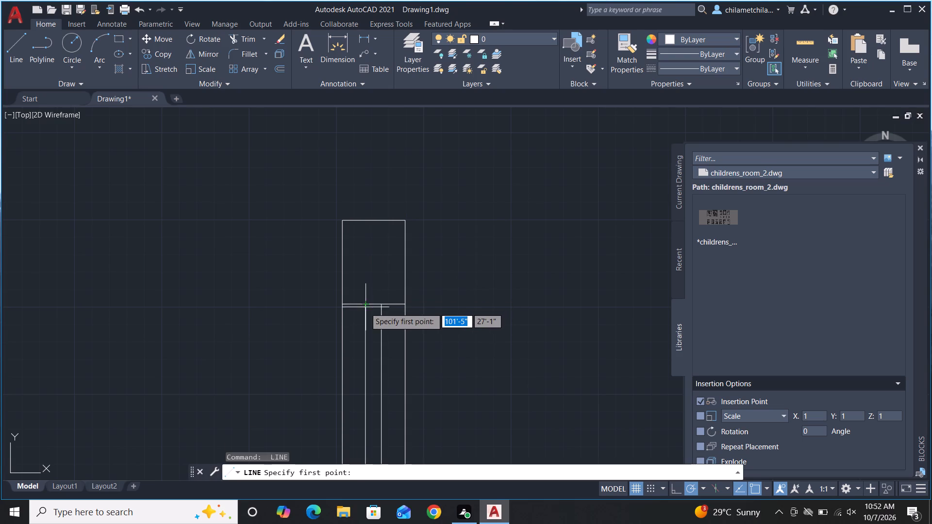
left_click(366, 305)
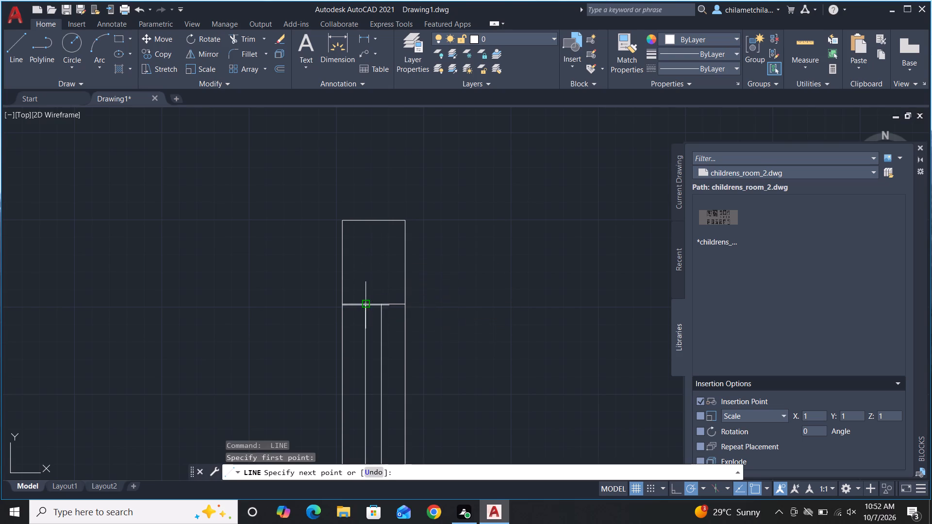
left_click(367, 220)
key("space")
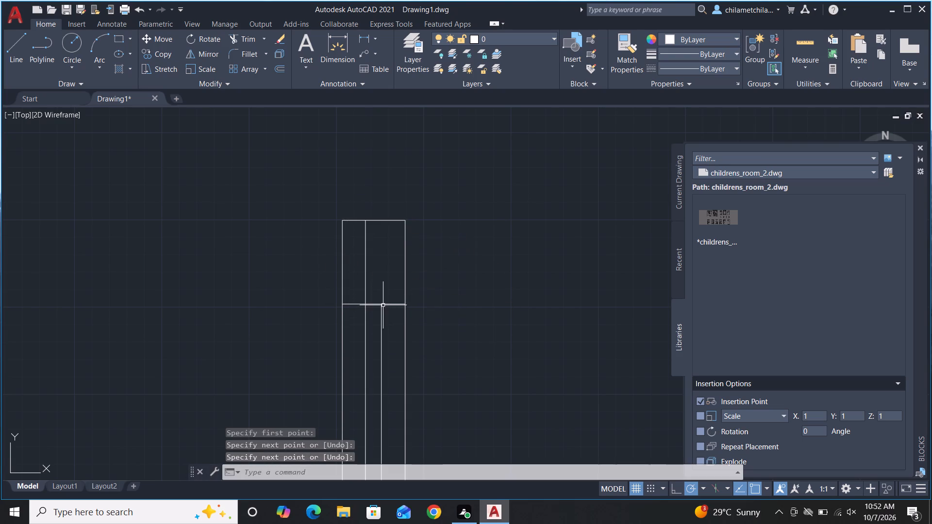
key("space")
left_click(379, 305)
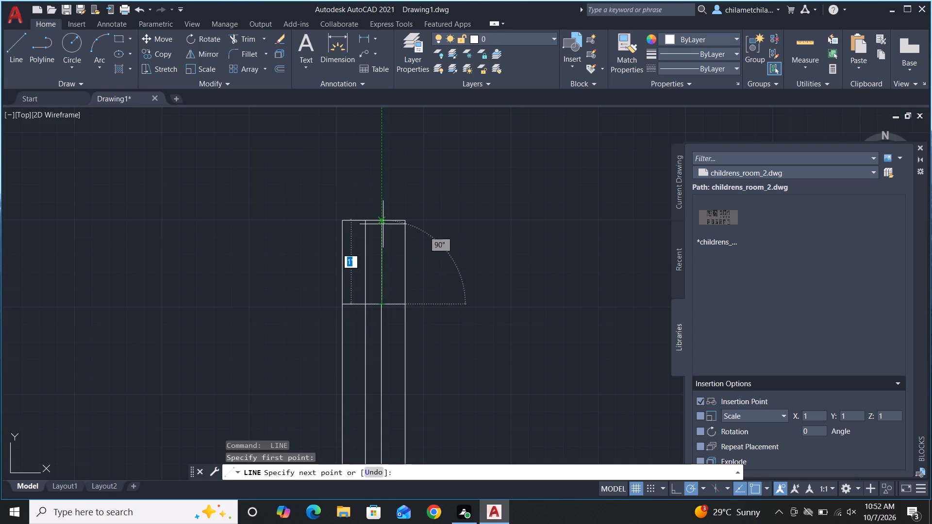
left_click(383, 222)
key("space")
scroll(605, 259, "down", 1)
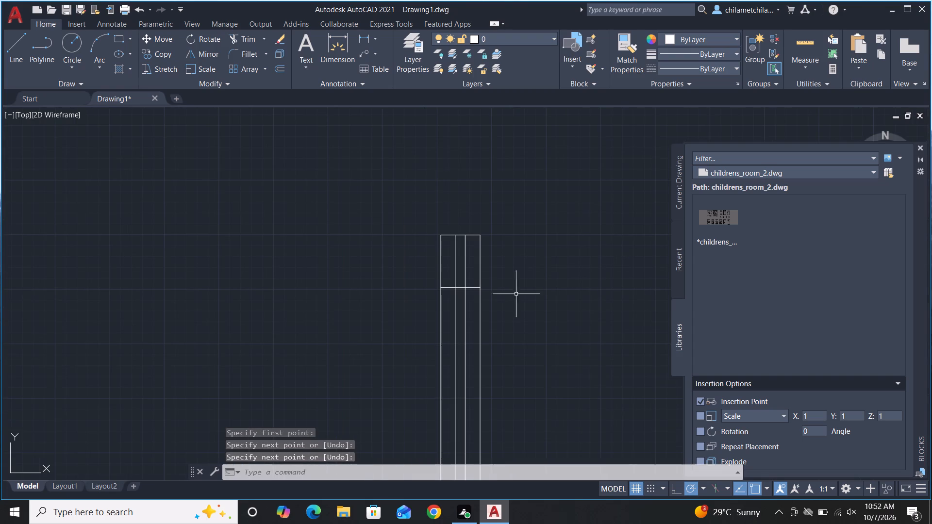
Trim away all three pieces of the horizontal line between the original window and its extension.
scroll(463, 303, "up", 2)
type("TR")
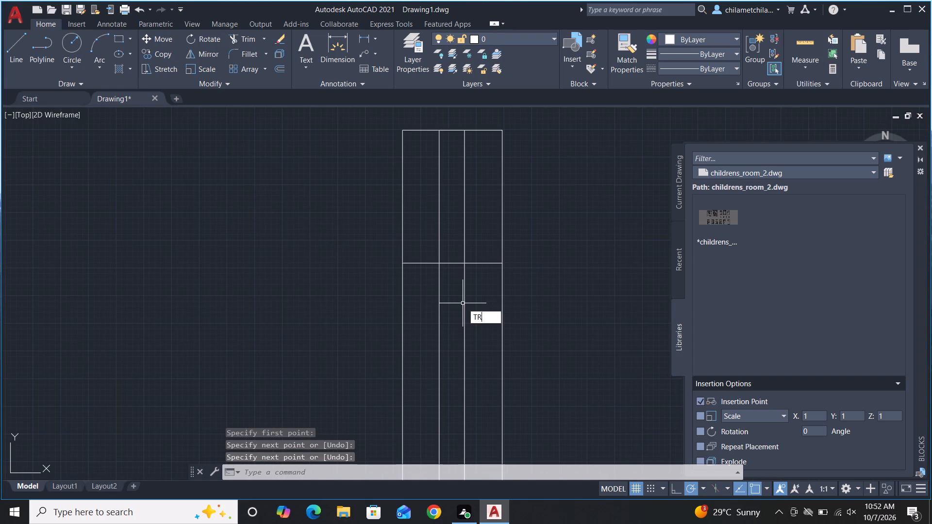
key("space")
left_click(420, 239)
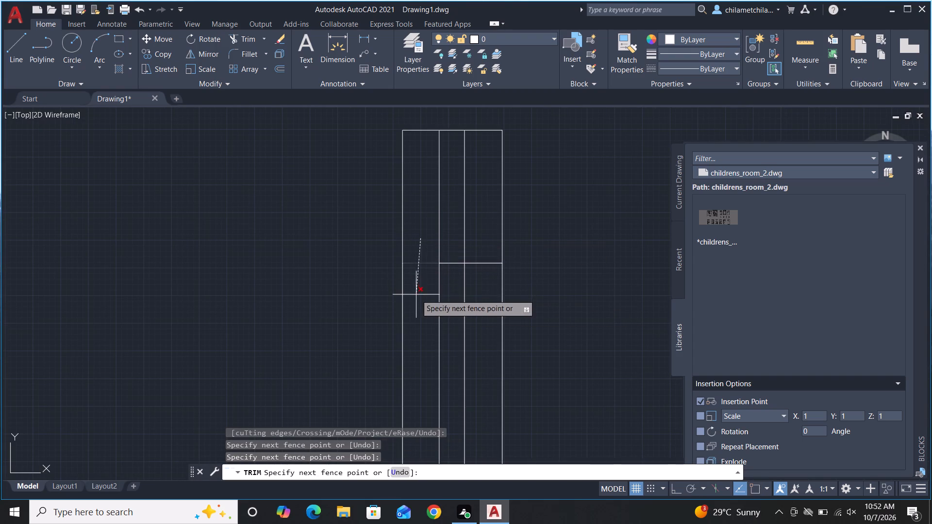
left_click(416, 295)
left_click(449, 233)
left_click(452, 314)
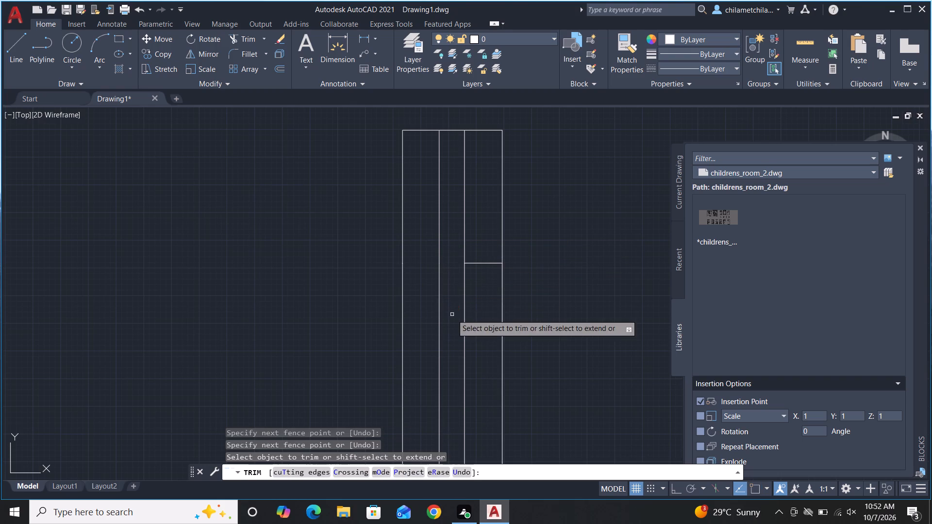
left_click(485, 222)
left_click(473, 386)
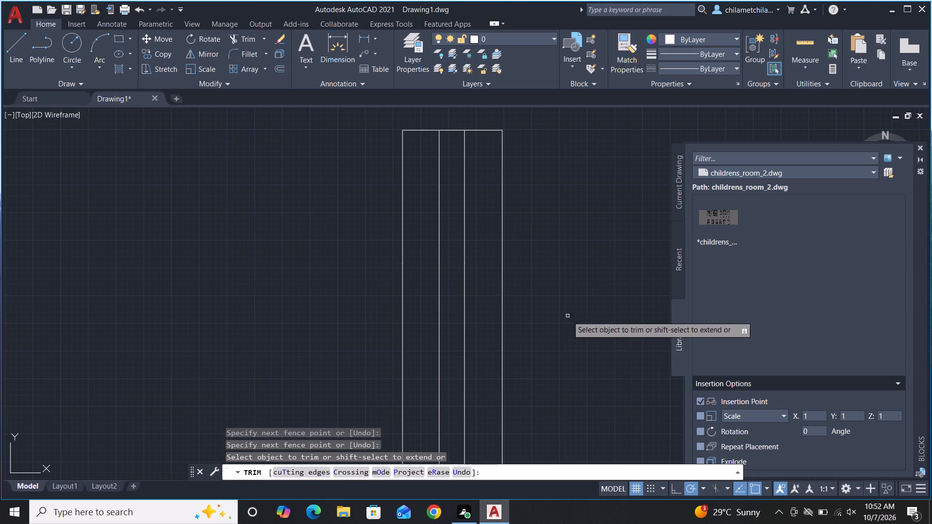
scroll(586, 237, "down", 2)
scroll(603, 200, "down", 4)
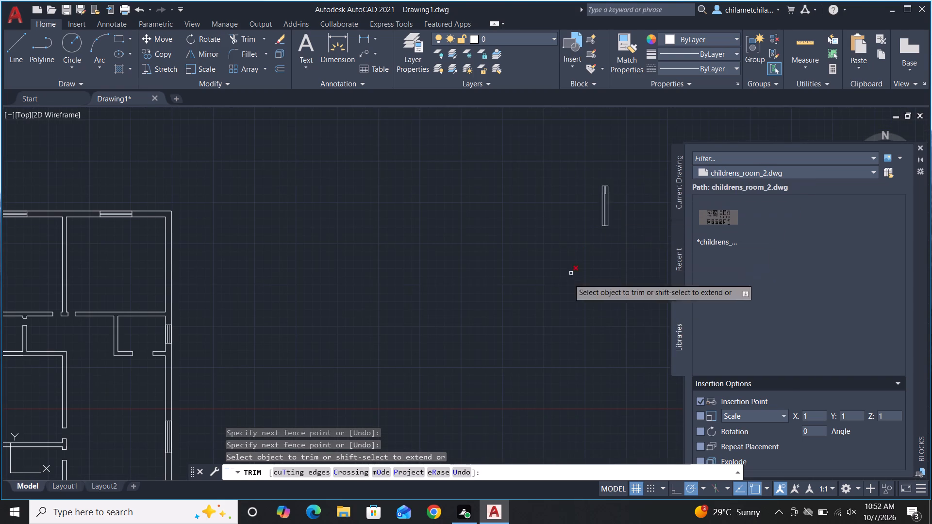
key("Escape")
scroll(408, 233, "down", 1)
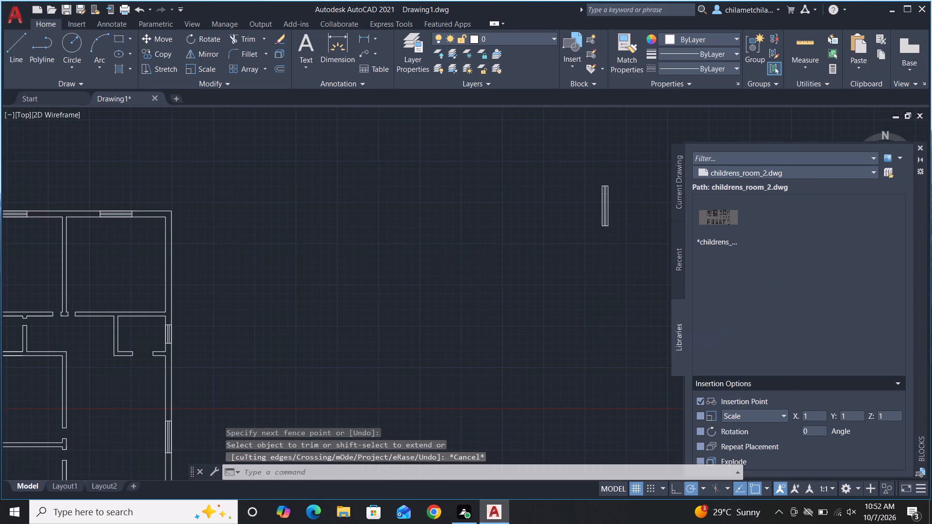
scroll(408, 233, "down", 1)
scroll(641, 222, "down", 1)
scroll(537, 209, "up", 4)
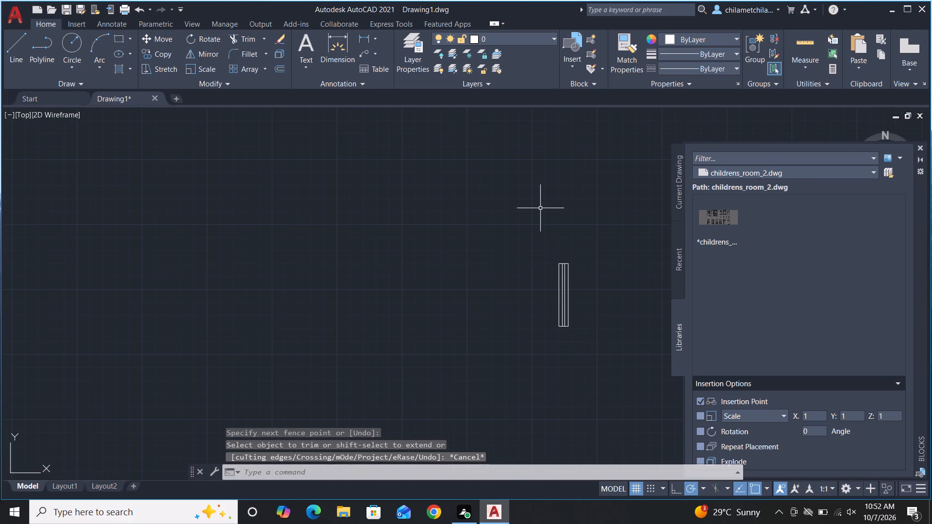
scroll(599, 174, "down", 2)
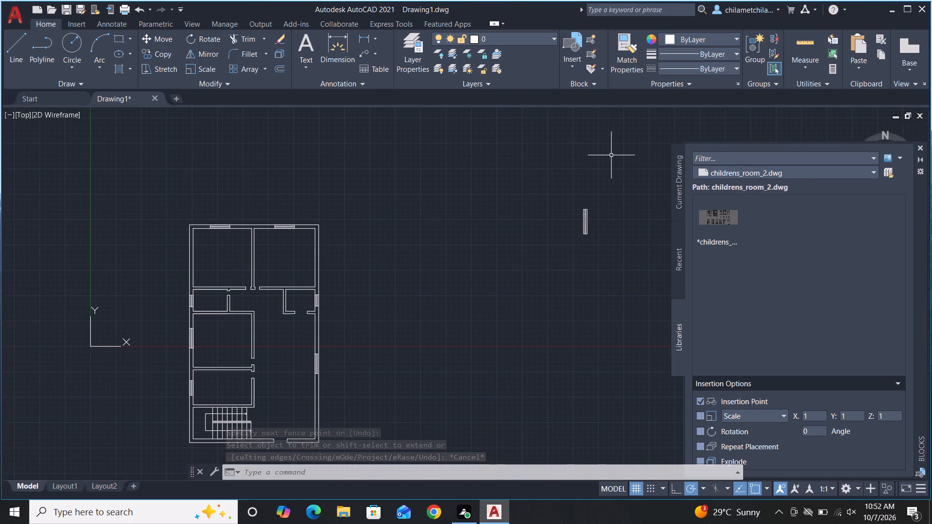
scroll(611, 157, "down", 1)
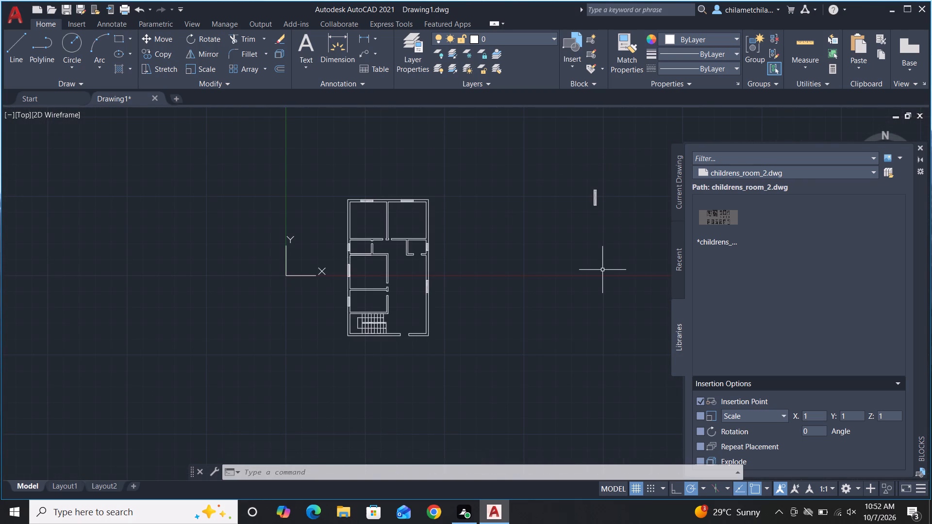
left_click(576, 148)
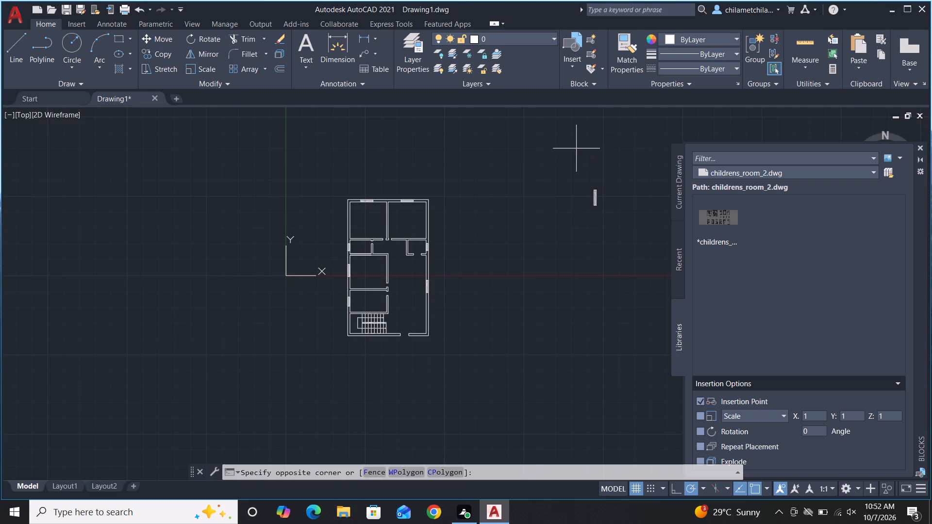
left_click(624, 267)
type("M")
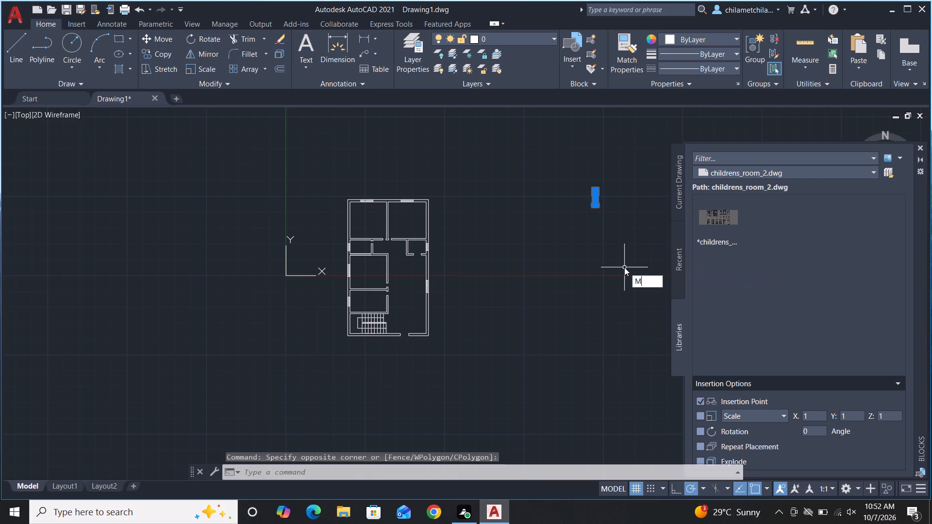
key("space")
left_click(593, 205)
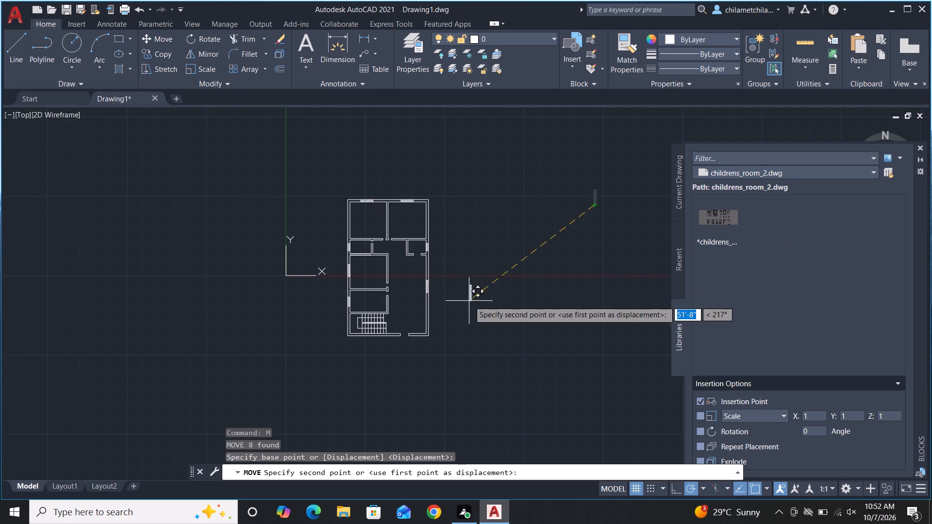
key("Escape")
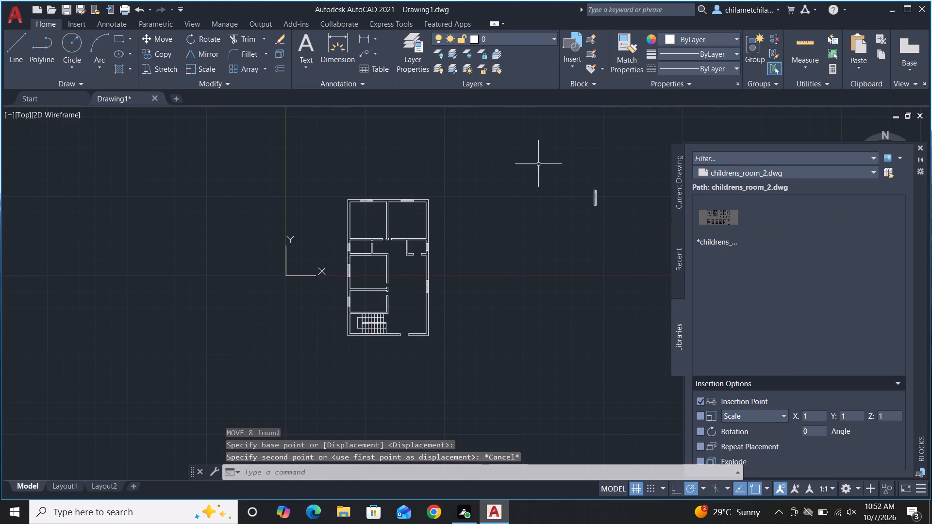
Rotate the lengthened window 90° about its lower-right corner so that it lies horizontally.
left_click(544, 128)
left_click(643, 273)
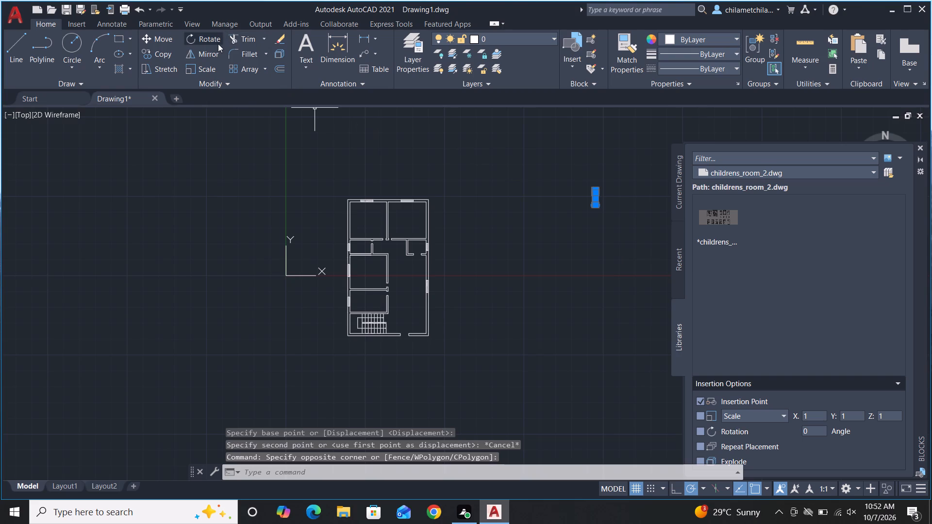
left_click(218, 44)
left_click(598, 209)
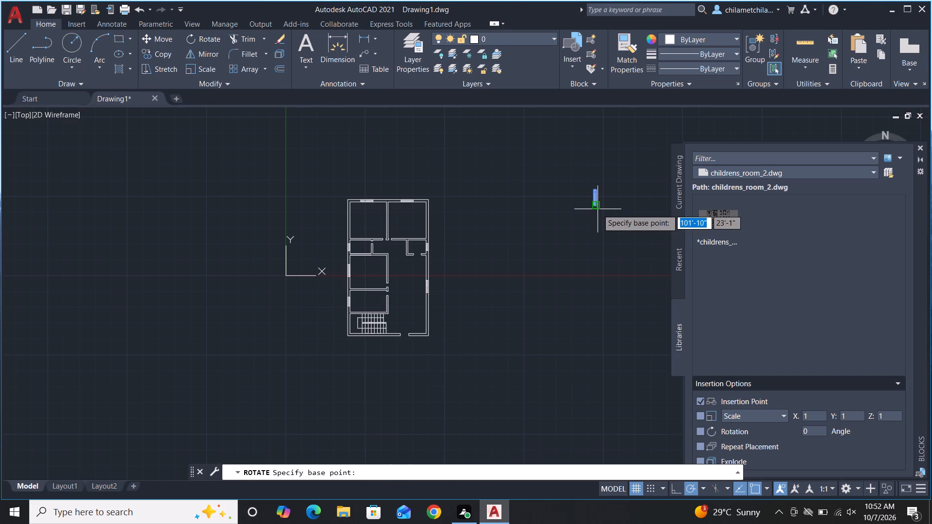
left_click(599, 127)
Move the horizontal window by its lower-left corner onto the lower corner of the bottom wall's end, right of the entrance opening.
left_click(558, 170)
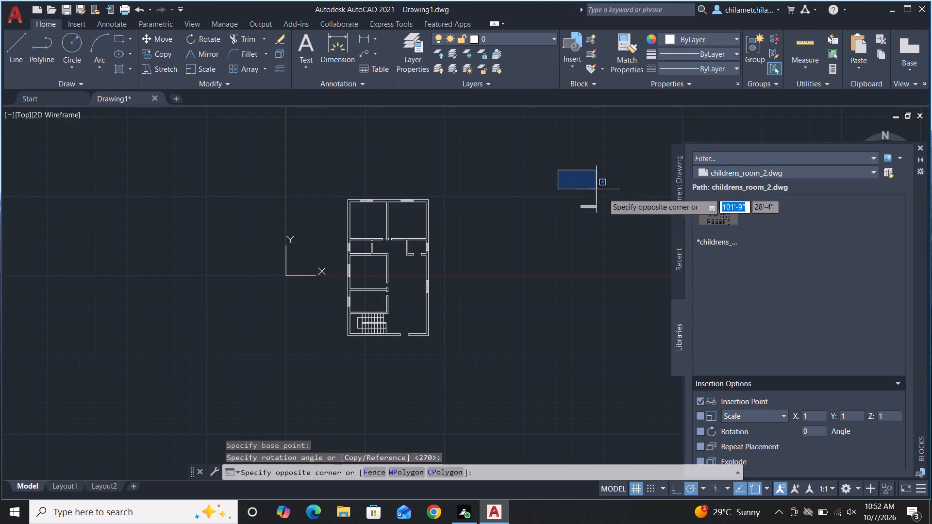
left_click(670, 246)
type("M")
key("space")
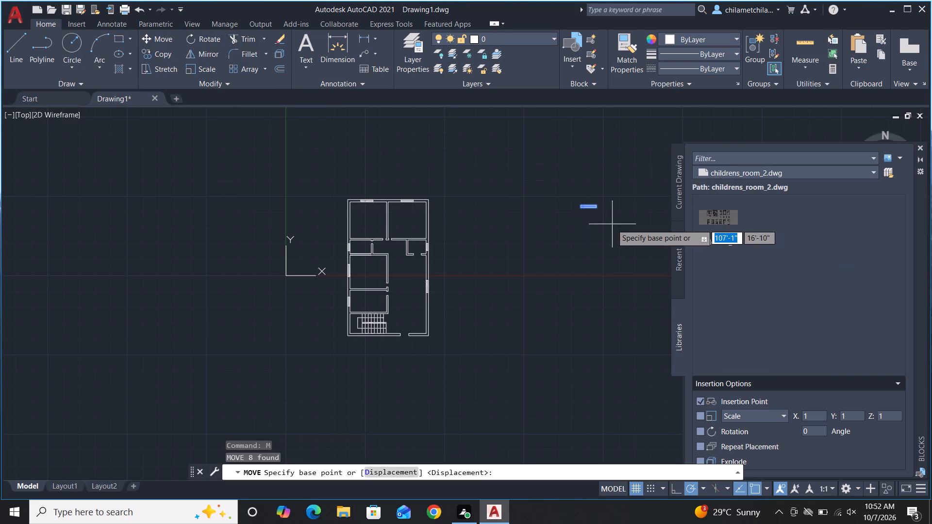
left_click(582, 209)
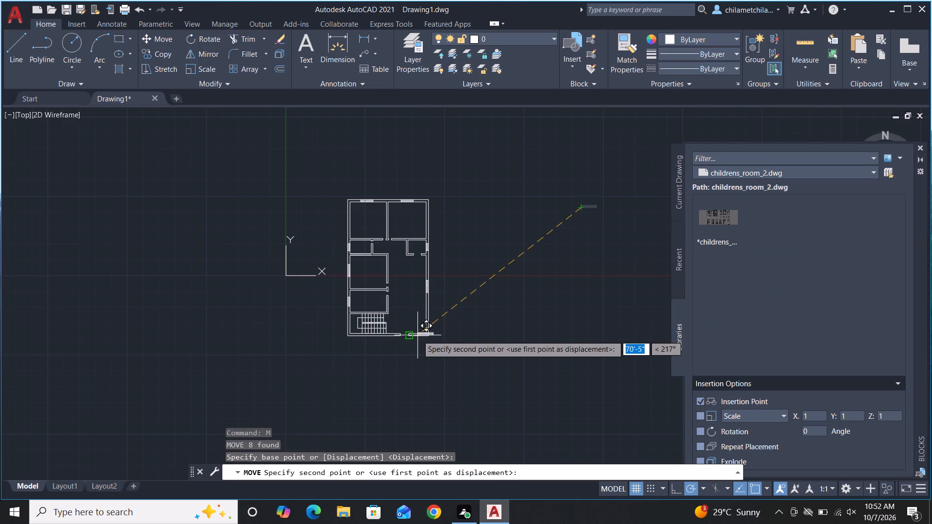
scroll(392, 343, "up", 2)
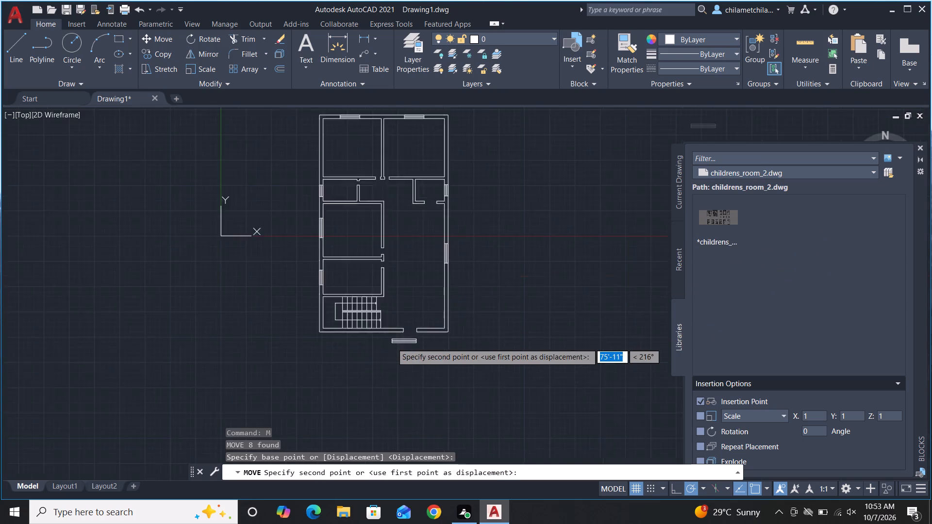
scroll(392, 343, "up", 2)
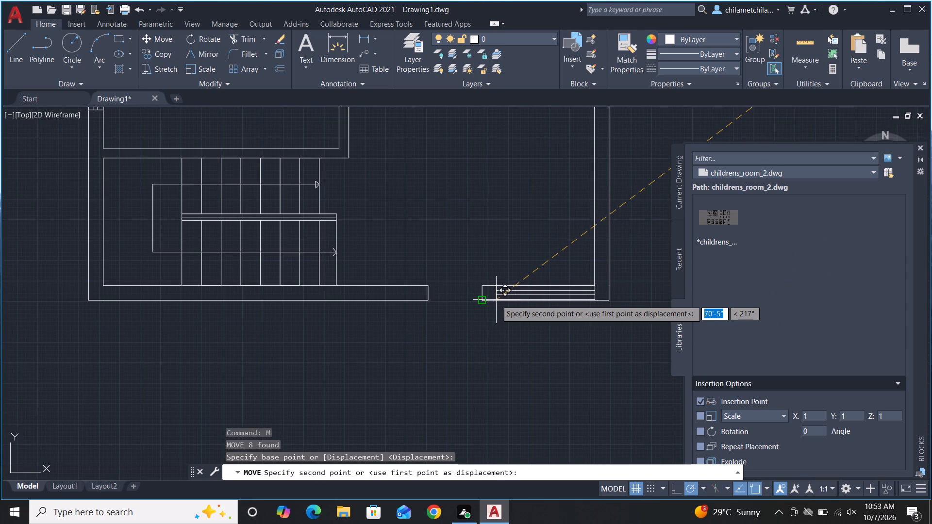
left_click(488, 301)
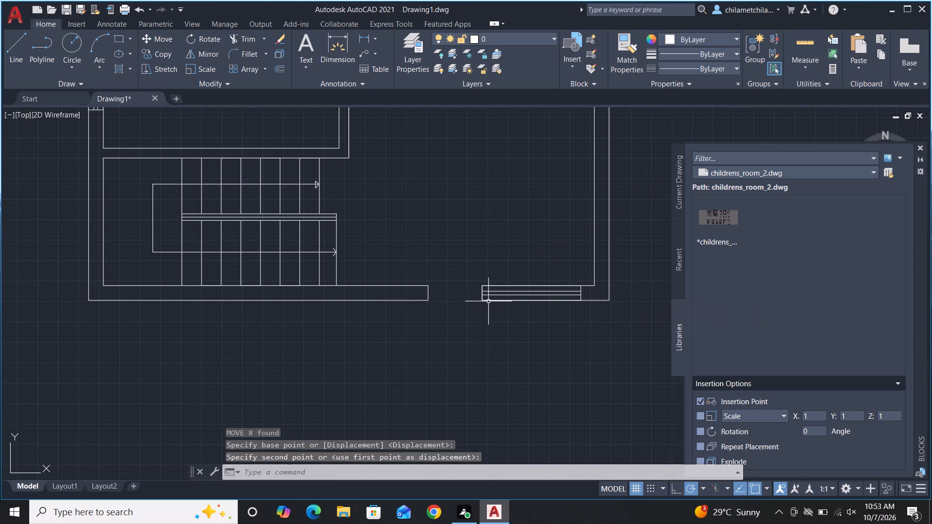
Move the lengthened window about 6" horizontally along the bottom wall, away from the entrance opening.
scroll(480, 280, "down", 1)
scroll(479, 278, "up", 1)
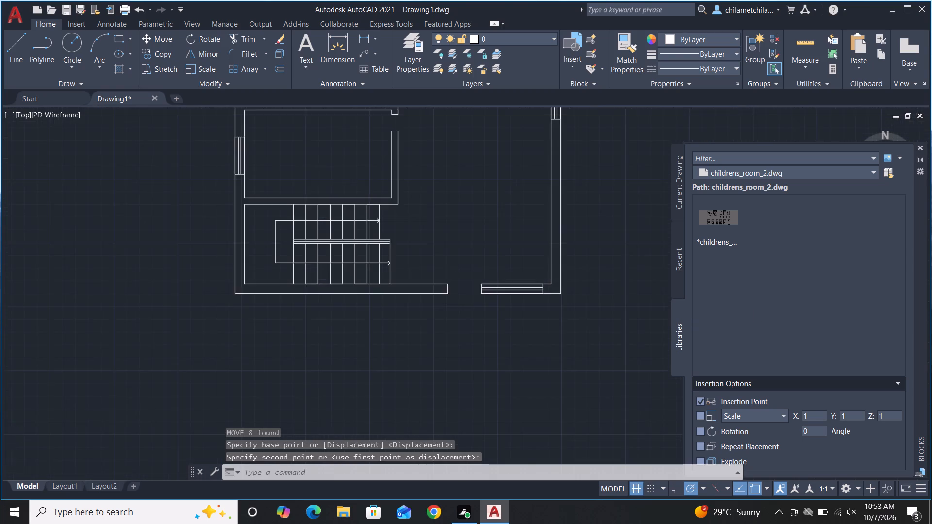
scroll(479, 278, "up", 2)
scroll(439, 245, "down", 1)
left_click(432, 232)
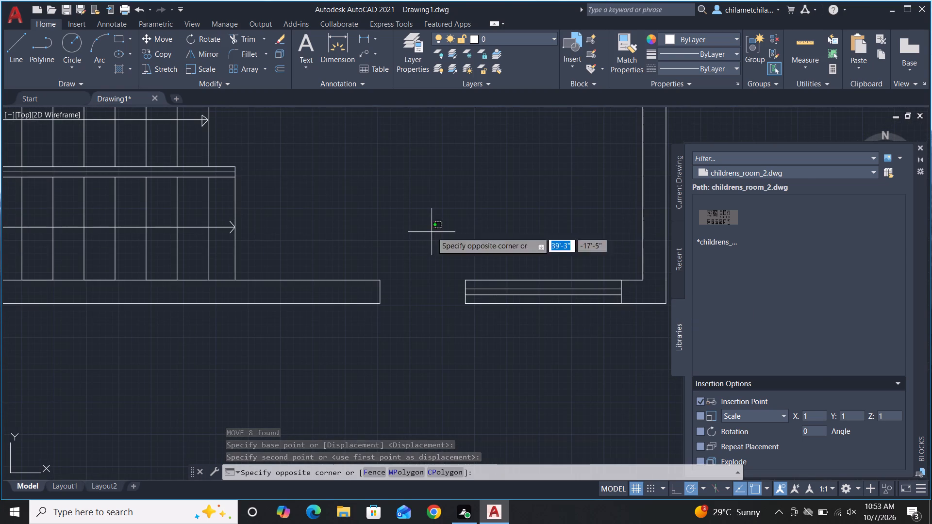
left_click(636, 367)
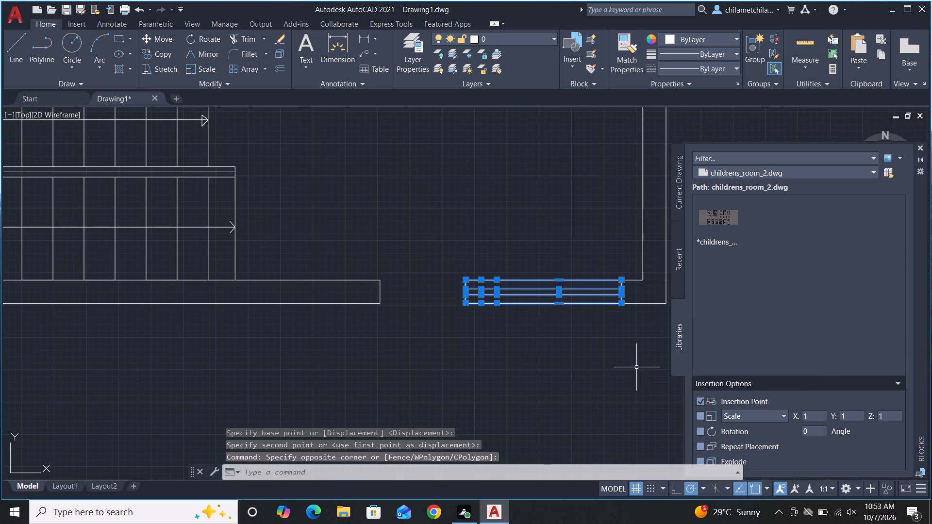
type("M")
key("space")
left_click(626, 308)
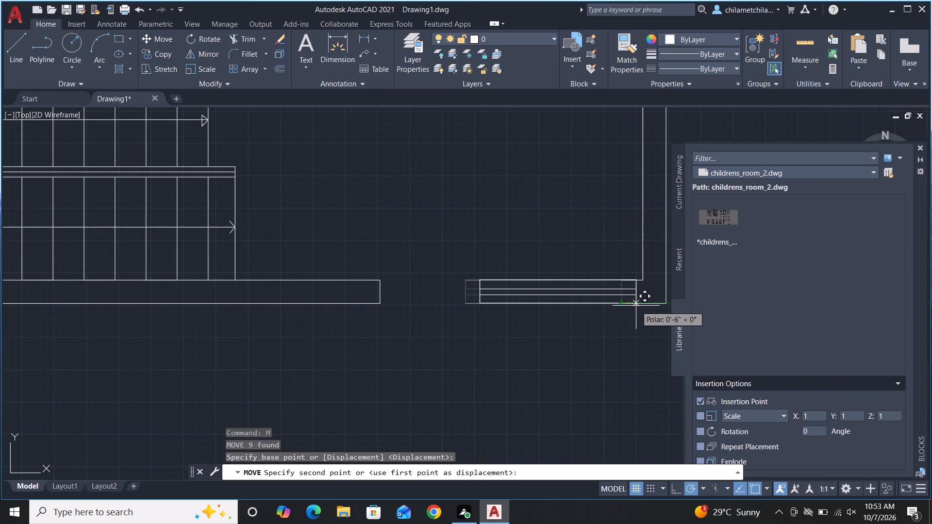
left_click(634, 305)
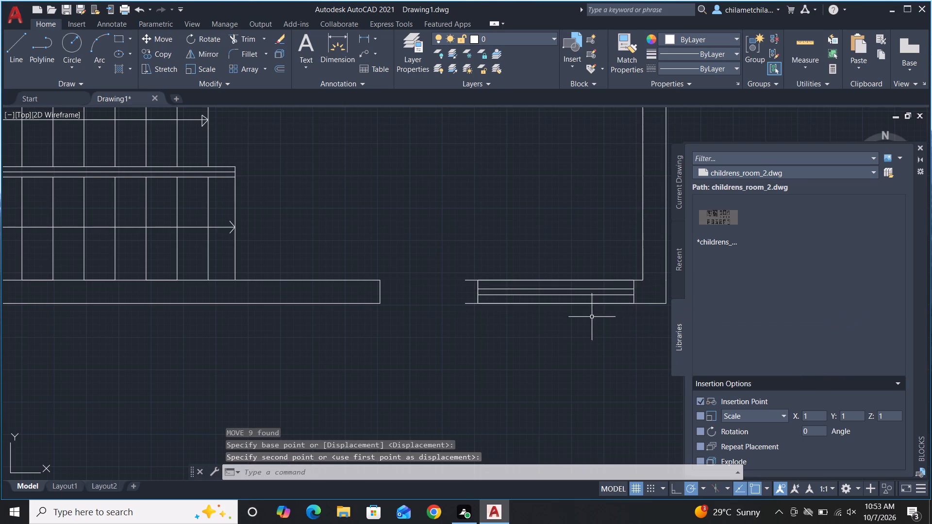
Draw a vertical line closing the open wall end between the entrance opening and the moved window.
scroll(513, 245, "up", 1)
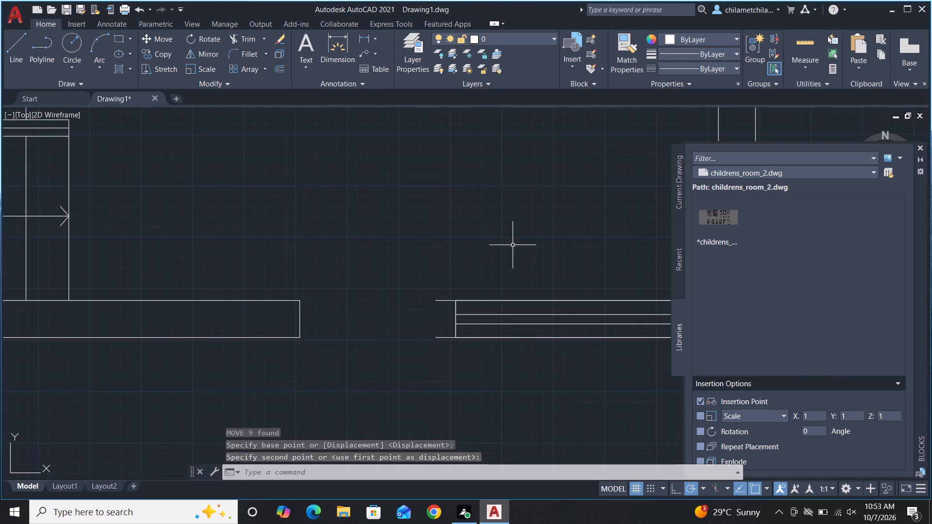
type("L")
key("space")
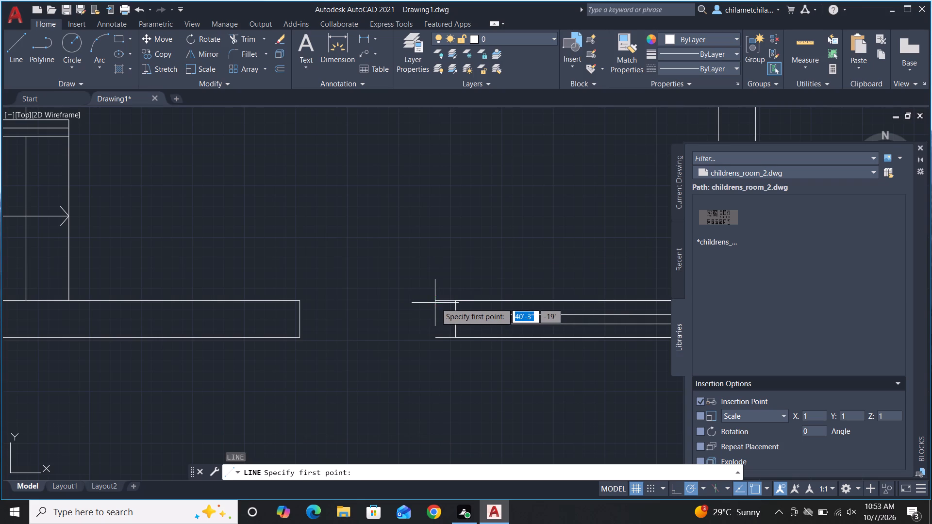
left_click(438, 303)
left_click(436, 341)
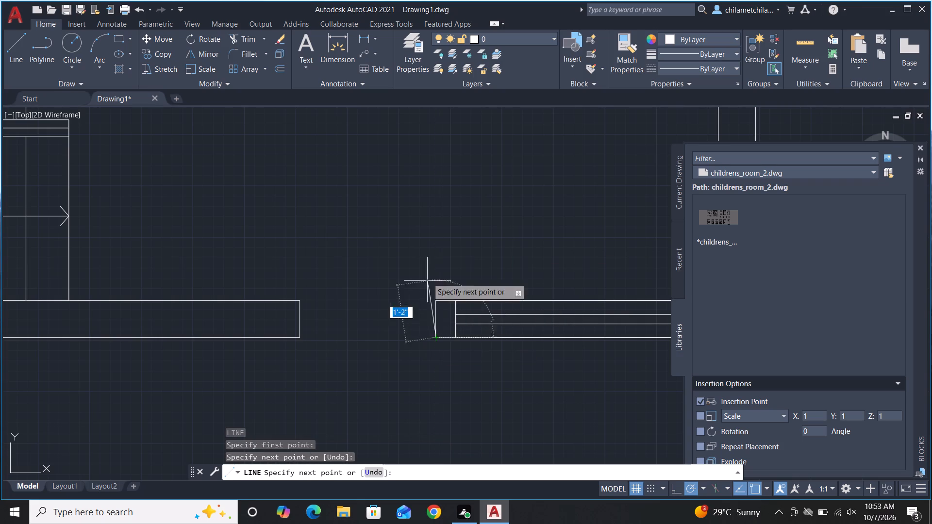
key("space")
Examine the whole floor plan, checking the rooms, partitions, staircase, door openings and windows.
scroll(446, 246, "down", 4)
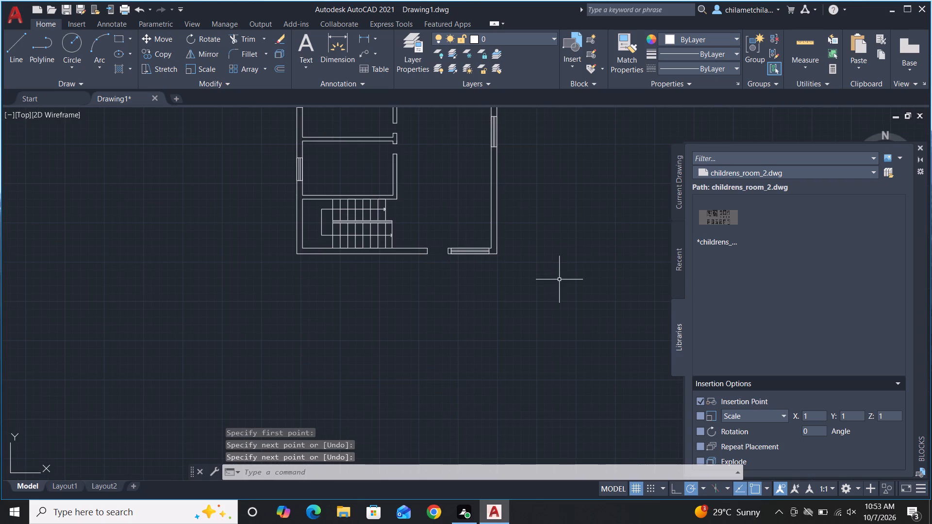
scroll(607, 306, "down", 1)
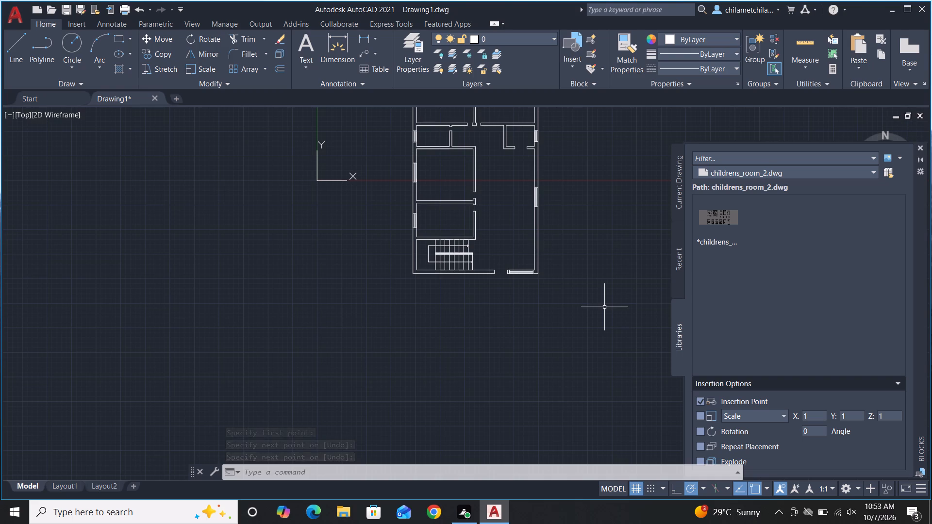
scroll(604, 307, "down", 2)
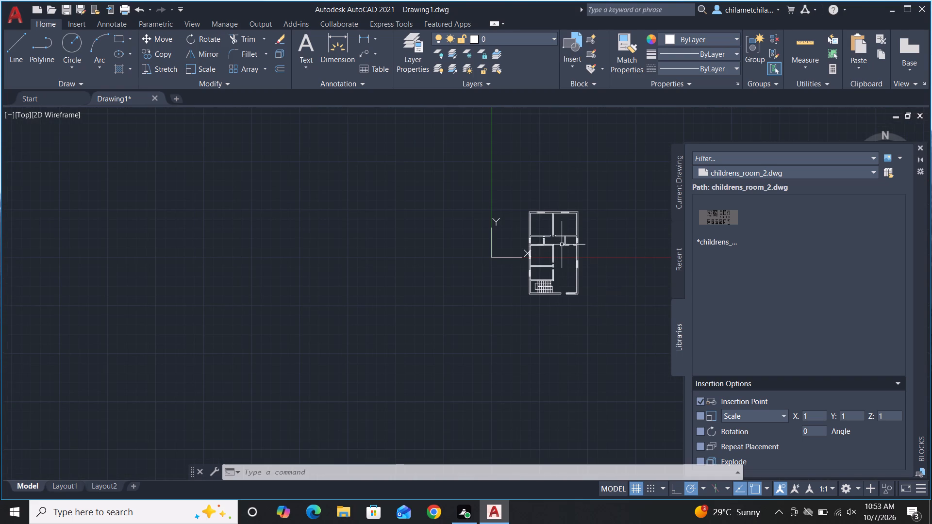
scroll(562, 245, "down", 1)
scroll(563, 245, "up", 3)
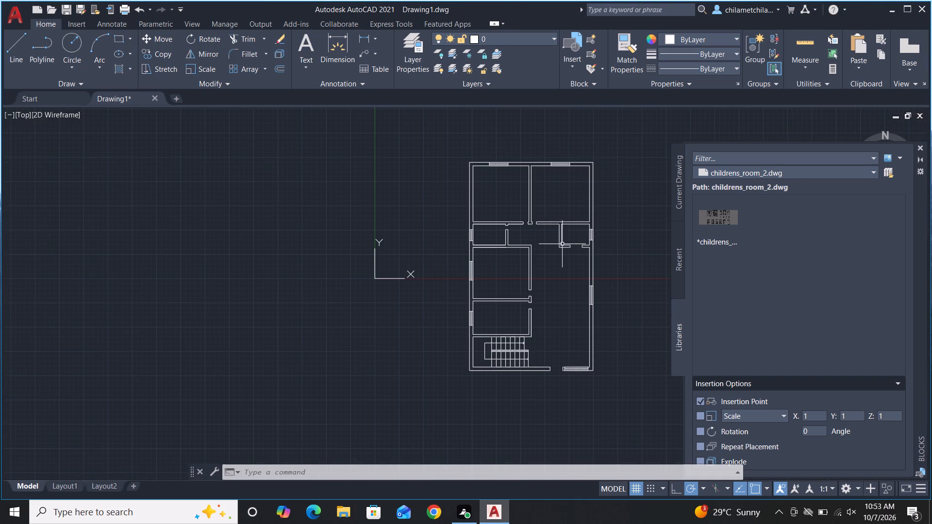
scroll(537, 214, "down", 2)
scroll(560, 243, "up", 3)
scroll(567, 255, "down", 2)
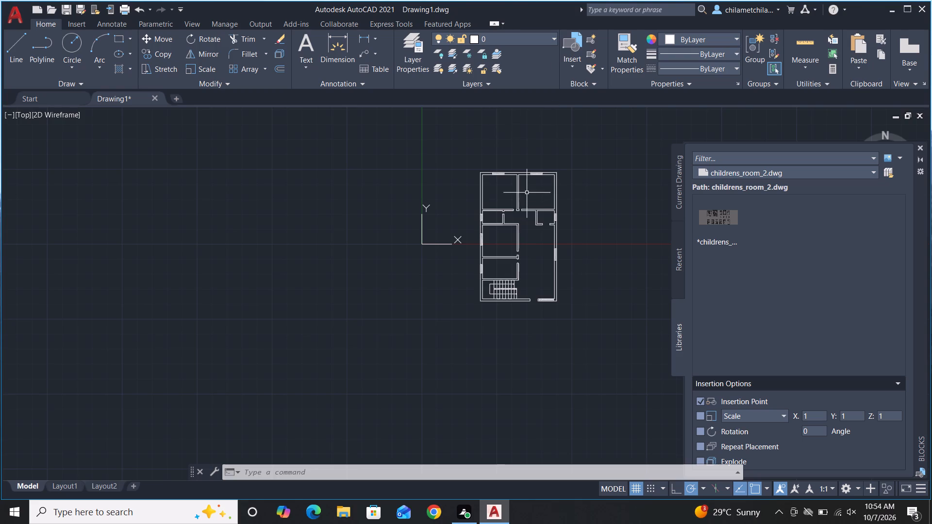
scroll(527, 208, "down", 1)
scroll(555, 236, "up", 3)
scroll(555, 237, "down", 2)
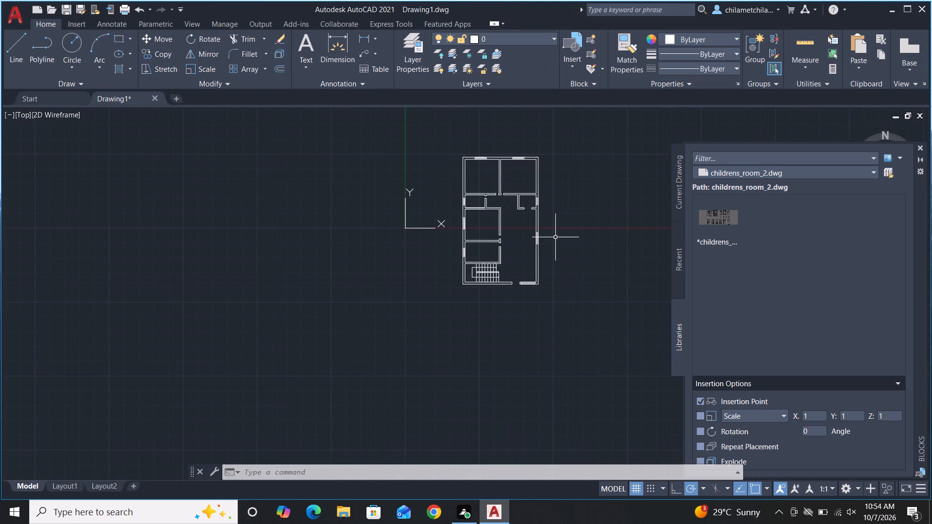
scroll(555, 237, "up", 3)
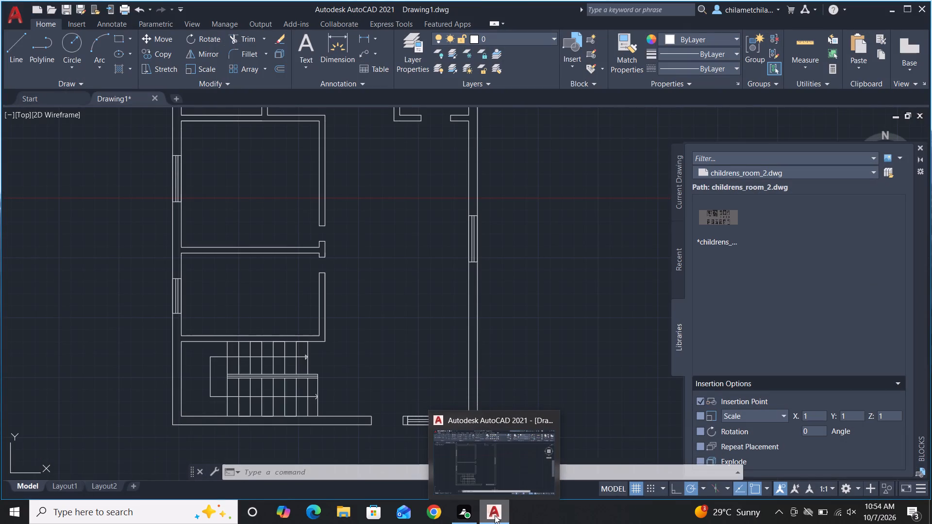
scroll(566, 303, "down", 2)
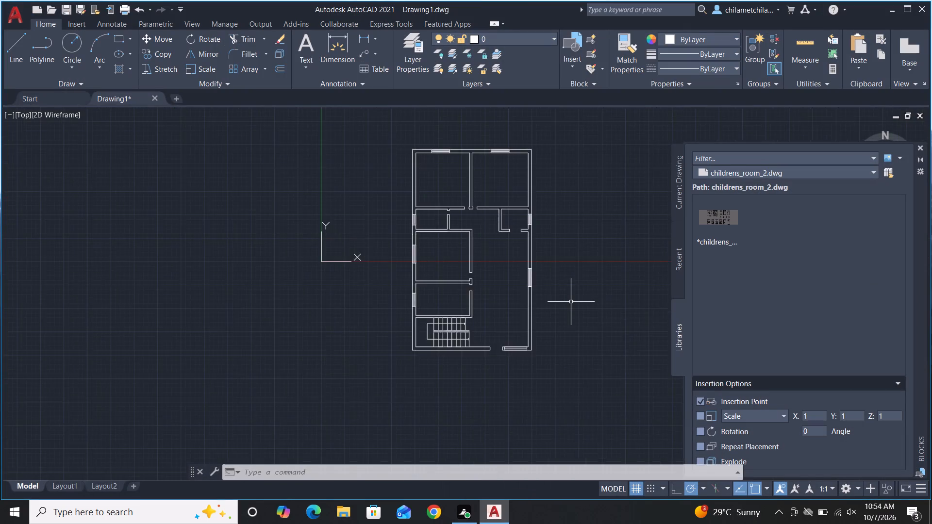
scroll(571, 302, "down", 1)
scroll(497, 245, "up", 3)
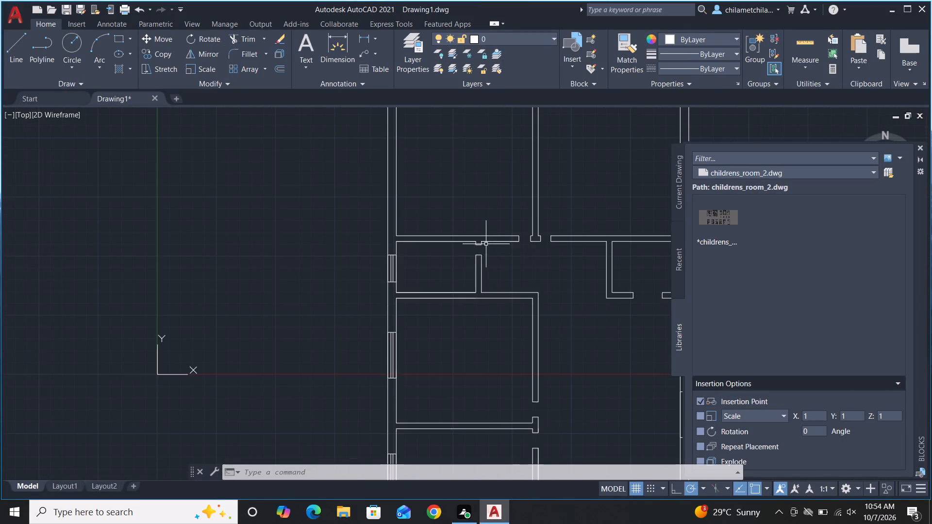
scroll(486, 244, "down", 2)
scroll(614, 338, "up", 3)
scroll(614, 338, "down", 3)
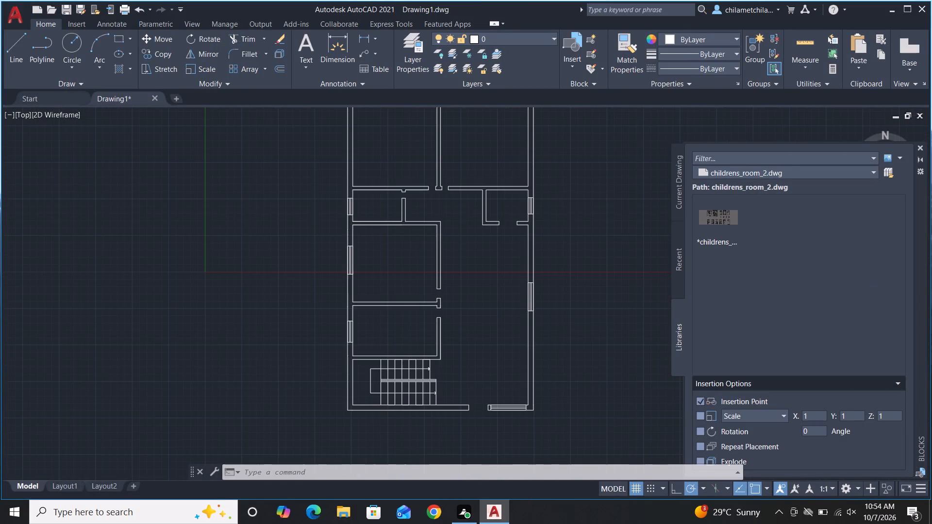
scroll(559, 230, "up", 1)
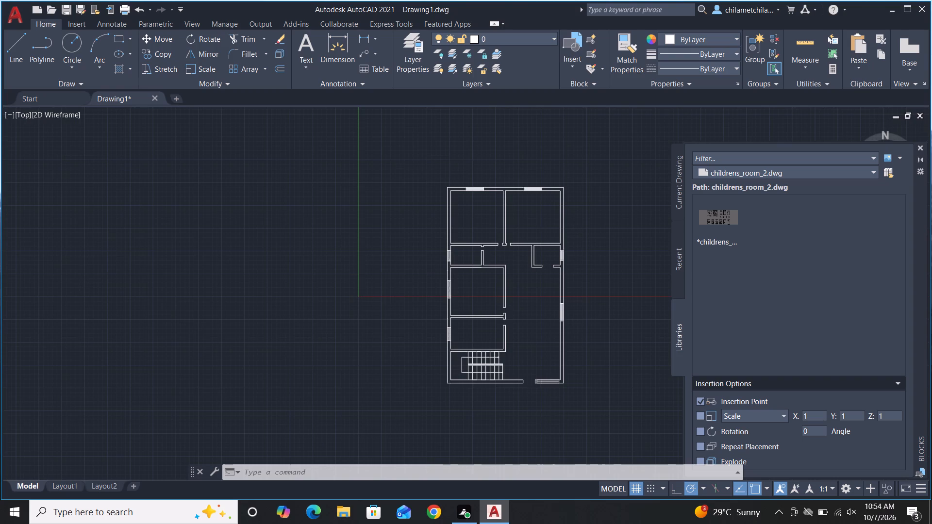
scroll(559, 230, "up", 1)
scroll(559, 230, "down", 2)
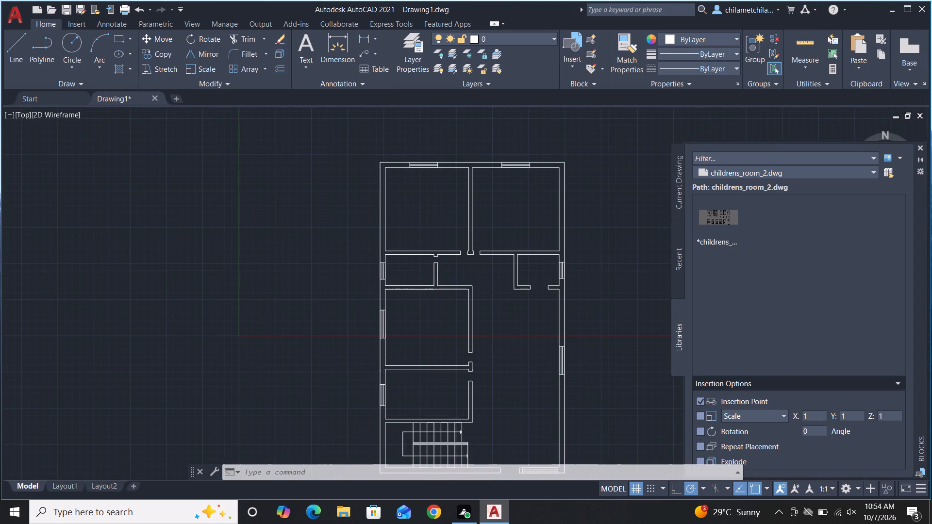
scroll(516, 263, "up", 2)
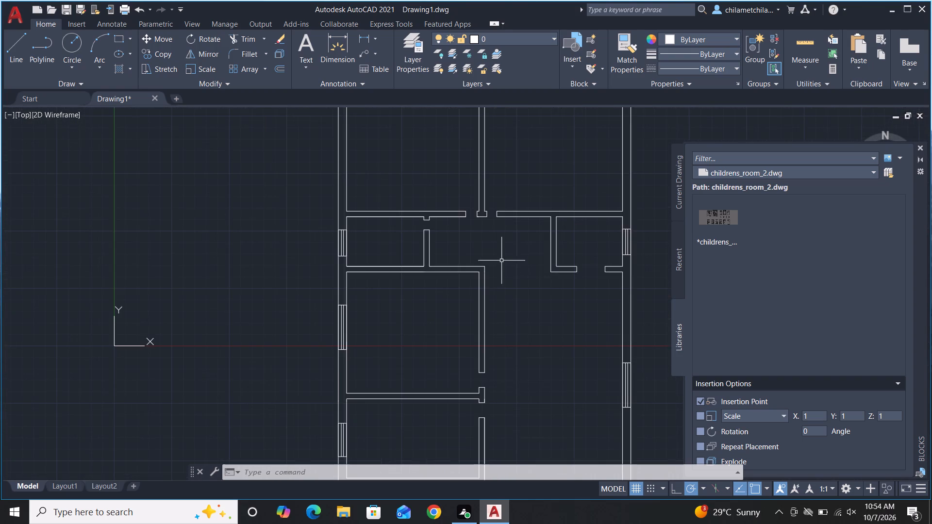
scroll(319, 237, "down", 1)
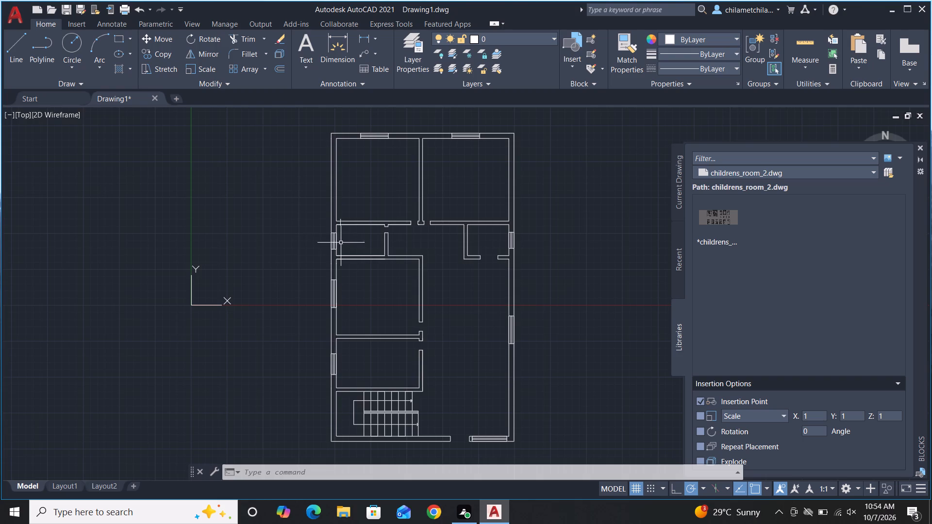
scroll(355, 248, "down", 1)
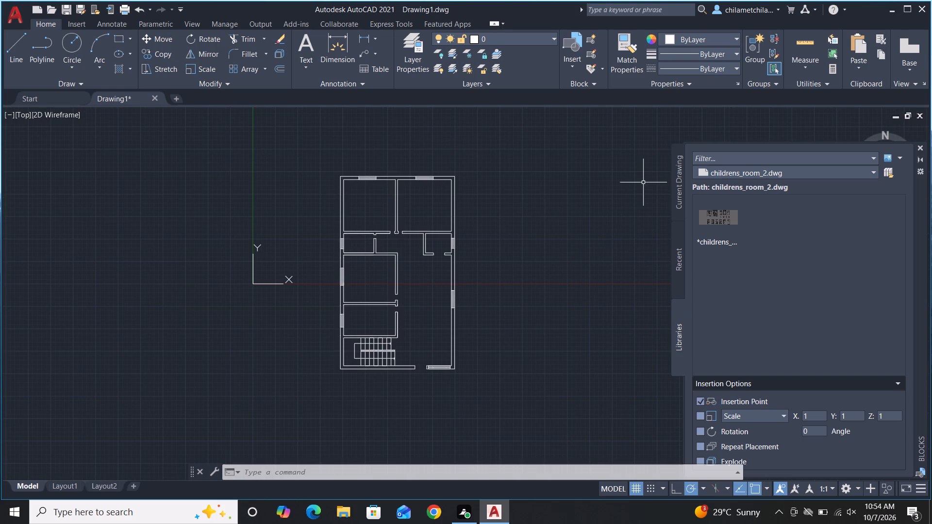
scroll(589, 251, "down", 1)
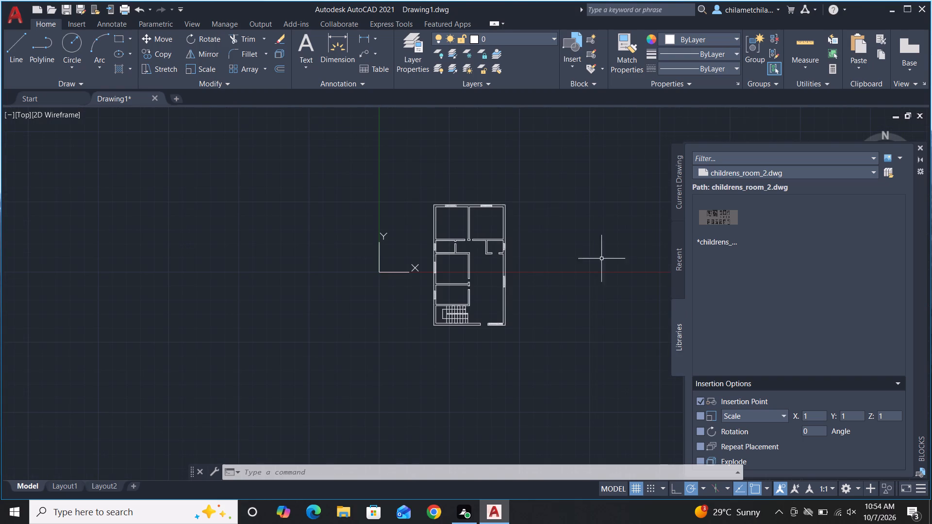
scroll(415, 200, "up", 2)
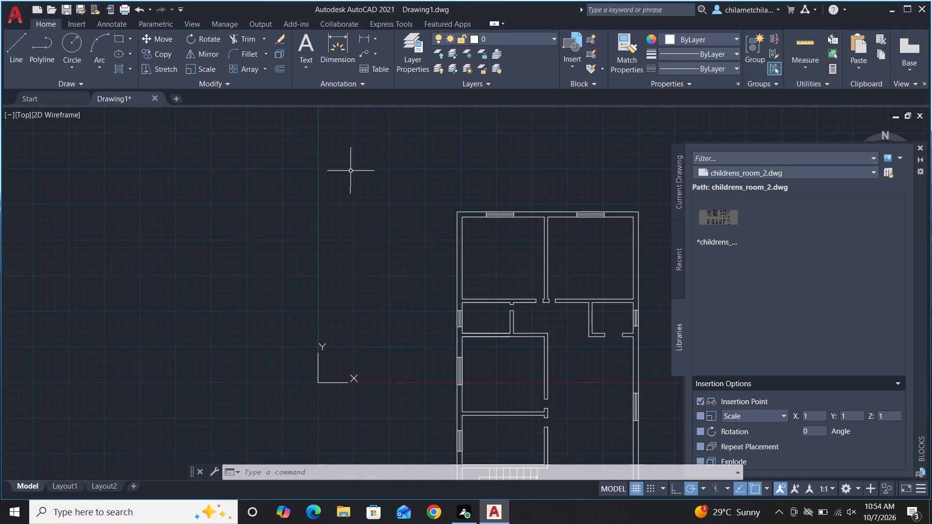
scroll(350, 170, "down", 1)
scroll(415, 197, "up", 3)
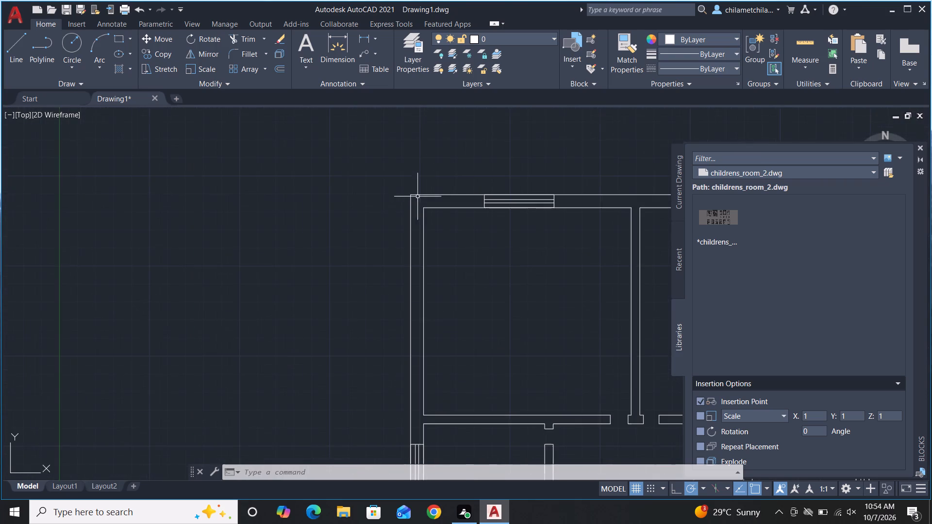
scroll(373, 173, "down", 2)
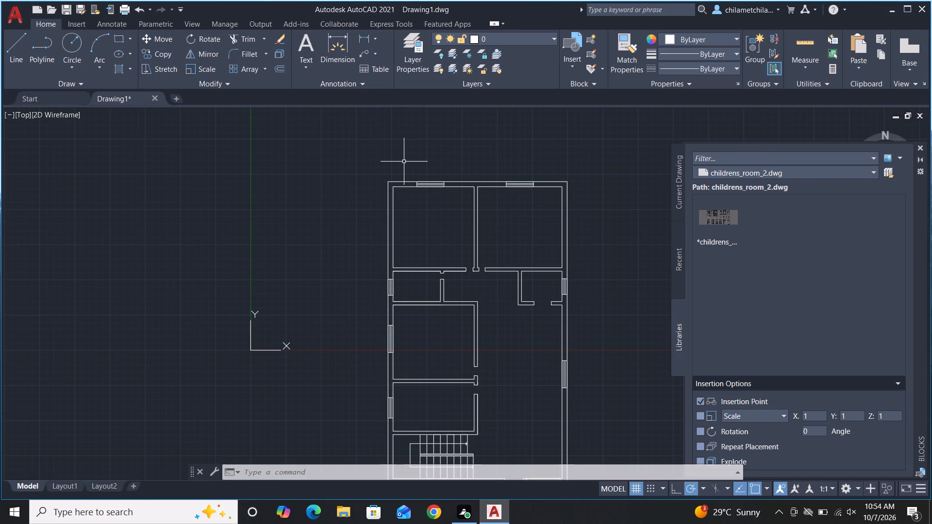
scroll(420, 142, "down", 1)
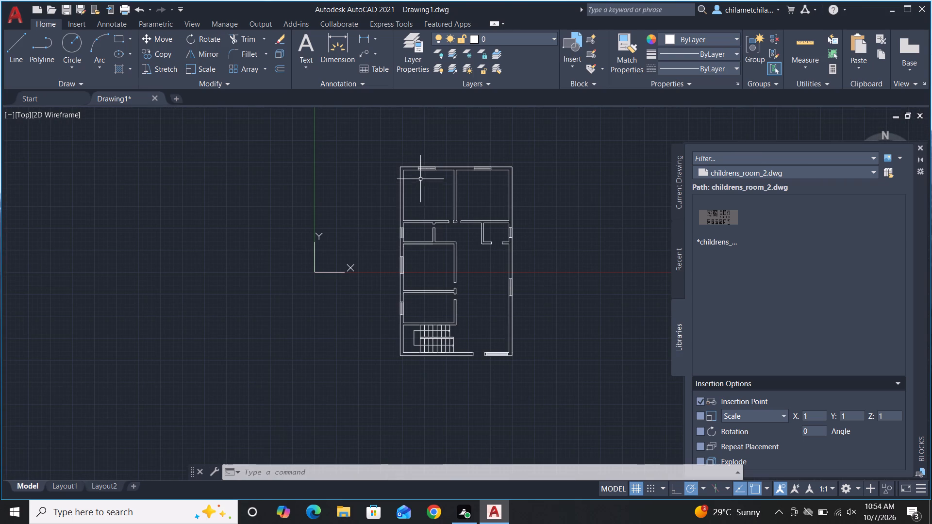
scroll(420, 169, "up", 4)
scroll(424, 161, "down", 2)
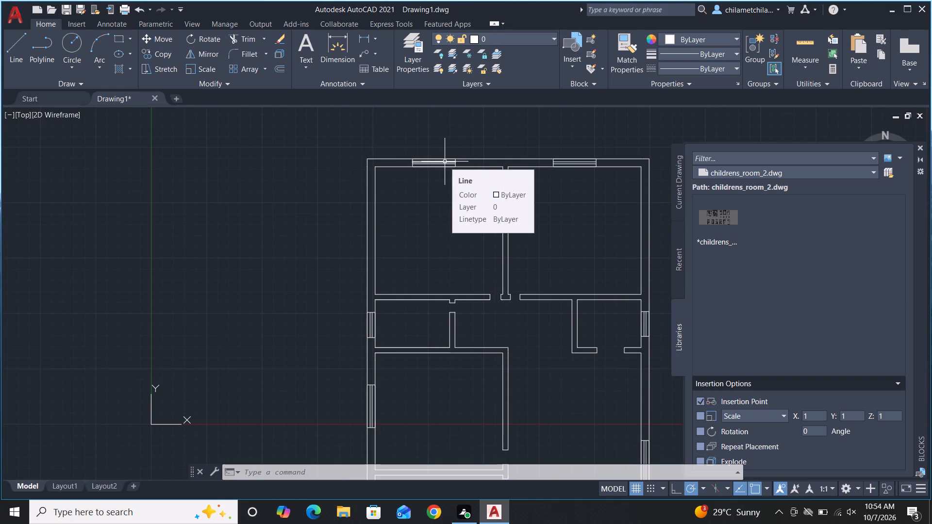
scroll(500, 161, "down", 2)
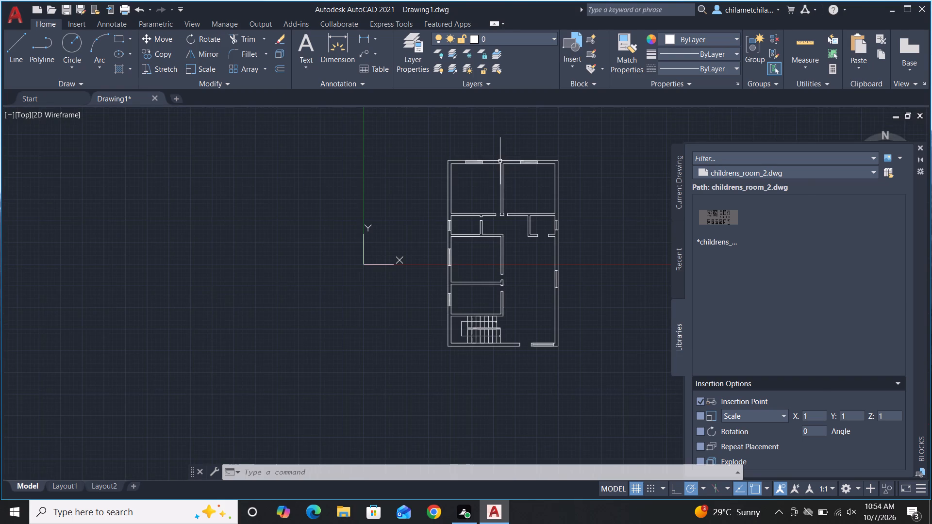
scroll(445, 151, "up", 2)
scroll(403, 152, "down", 2)
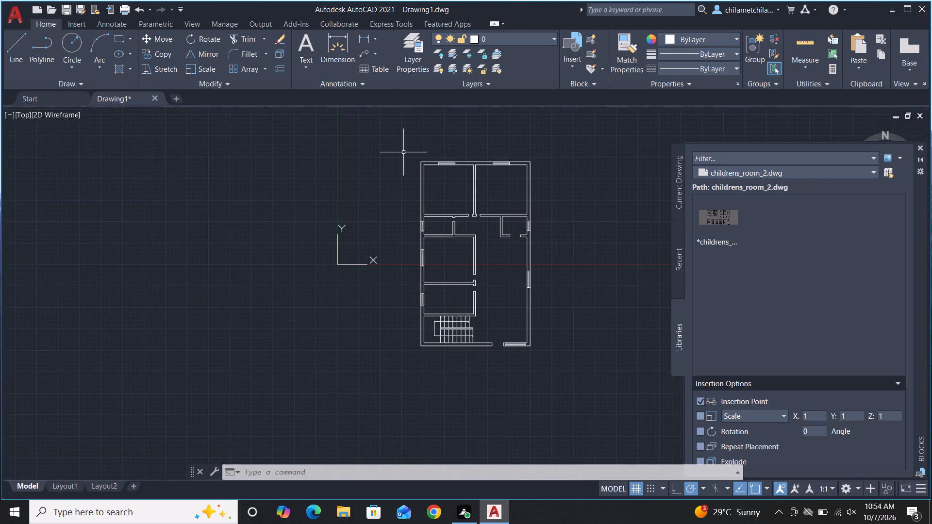
scroll(491, 340, "up", 2)
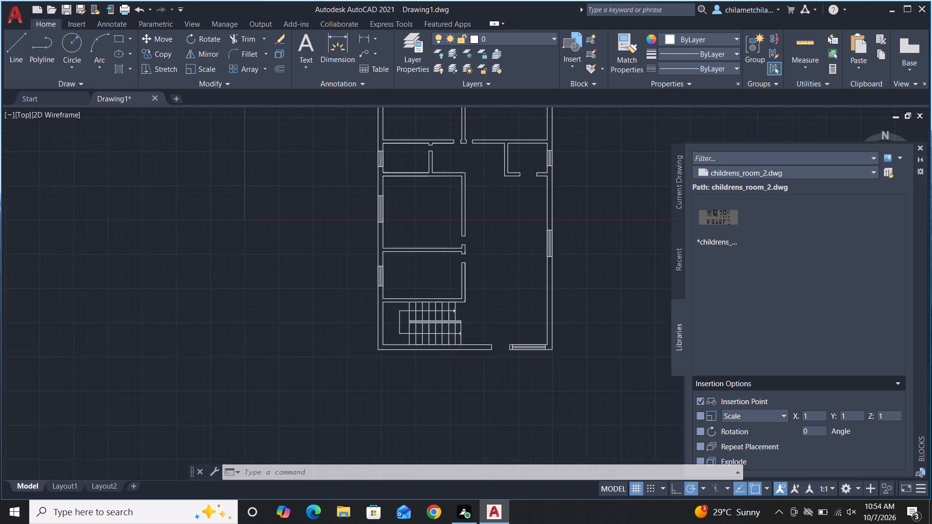
scroll(491, 340, "up", 1)
scroll(498, 306, "down", 2)
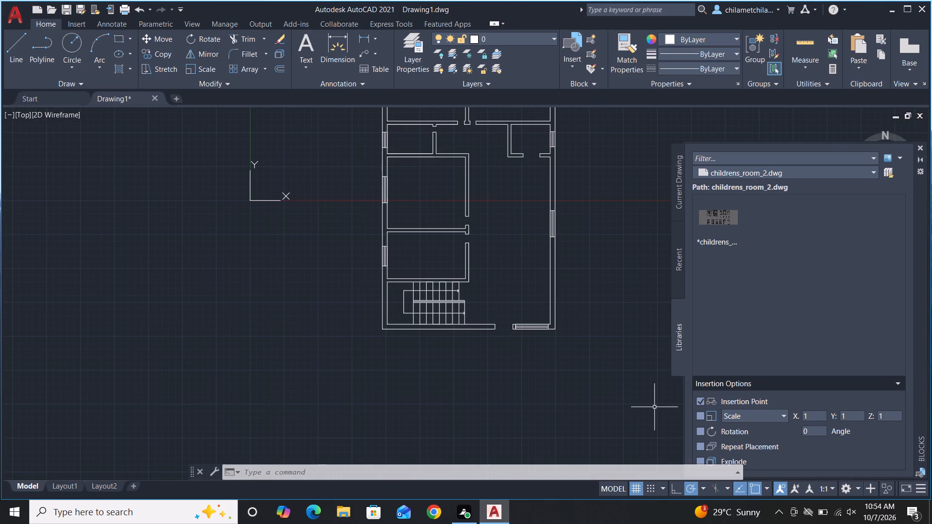
scroll(654, 407, "down", 1)
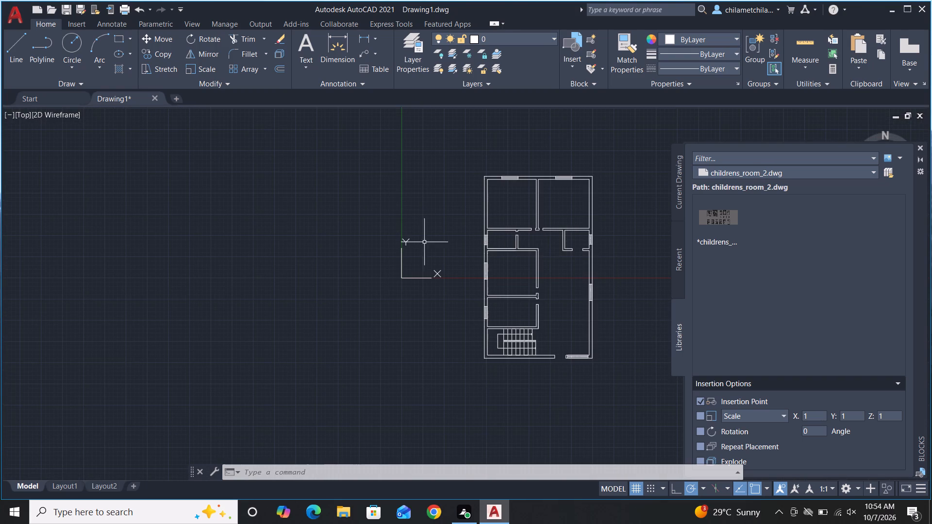
scroll(250, 235, "down", 1)
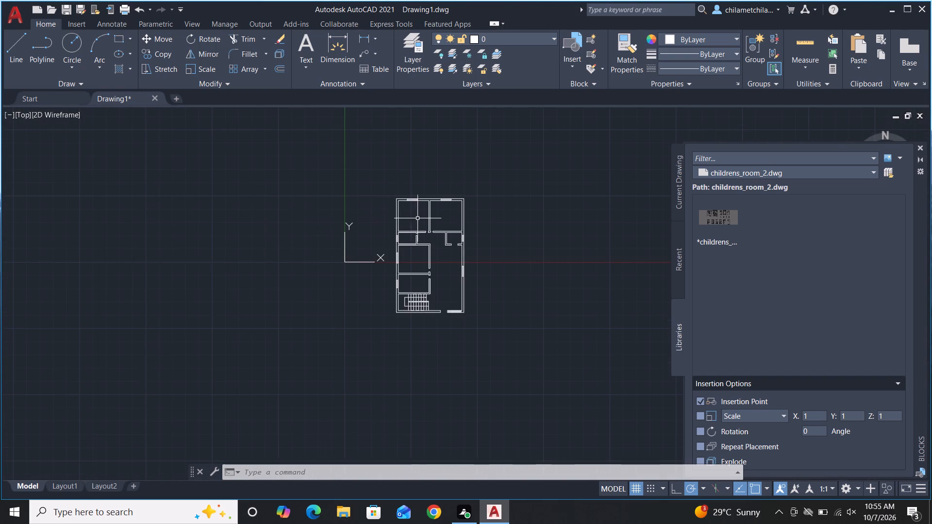
Review the completed floor plan overall and up close, checking the upper rooms, partitions, door openings, windows, staircase and bottom entrance.
scroll(417, 218, "up", 2)
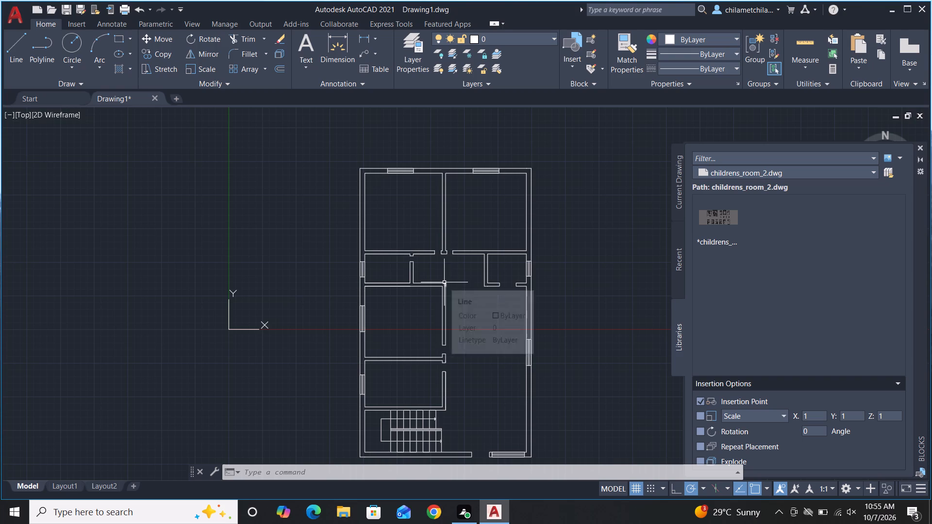
scroll(619, 275, "down", 1)
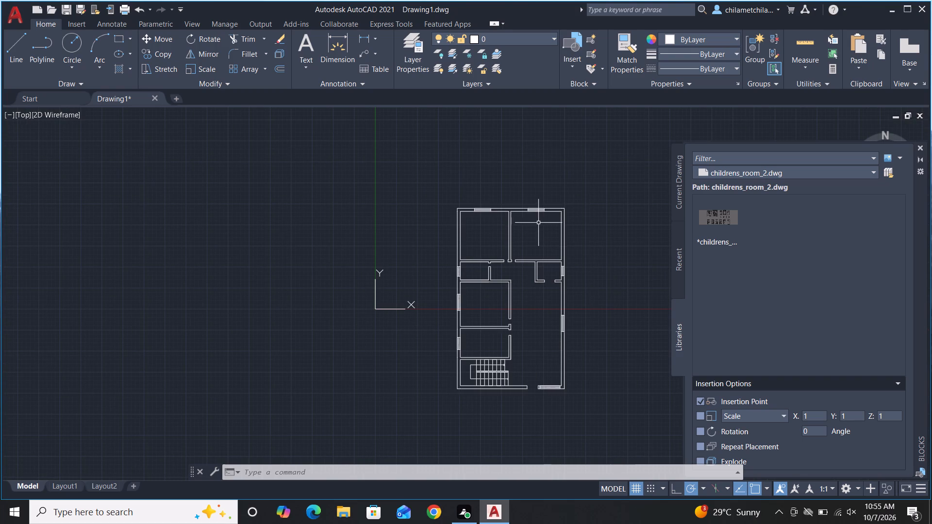
scroll(517, 165, "down", 1)
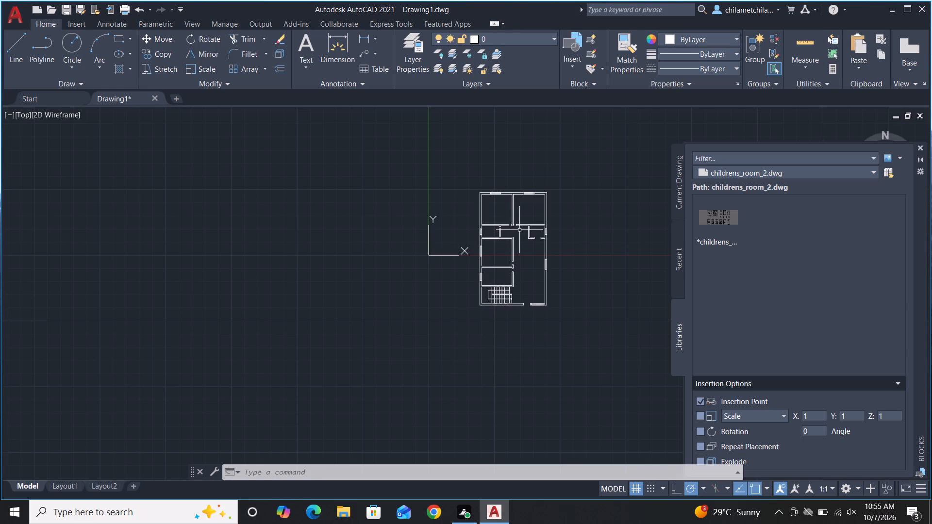
scroll(516, 230, "up", 2)
scroll(513, 231, "down", 1)
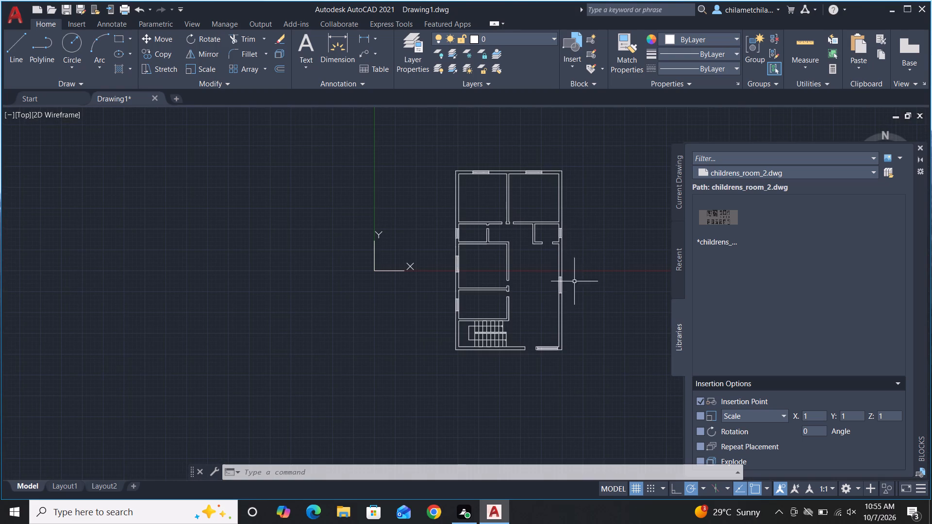
scroll(570, 173, "up", 2)
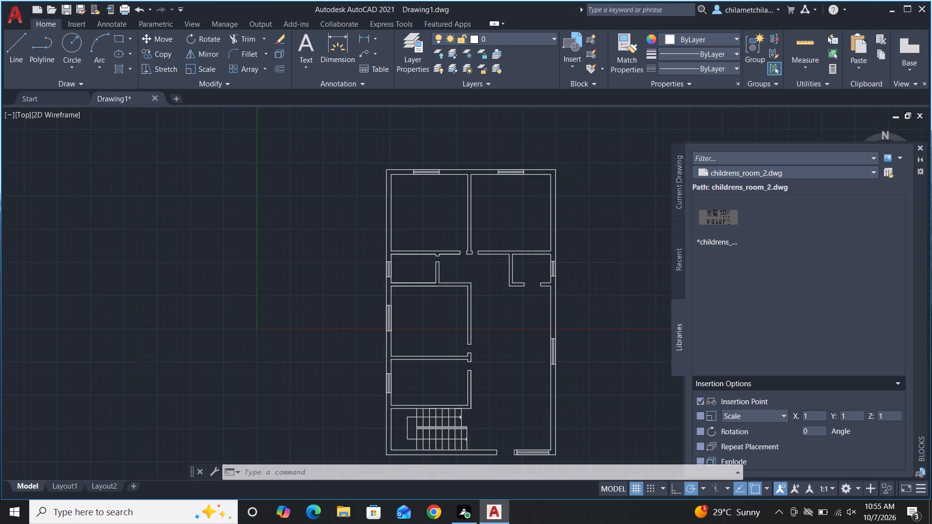
scroll(606, 143, "down", 1)
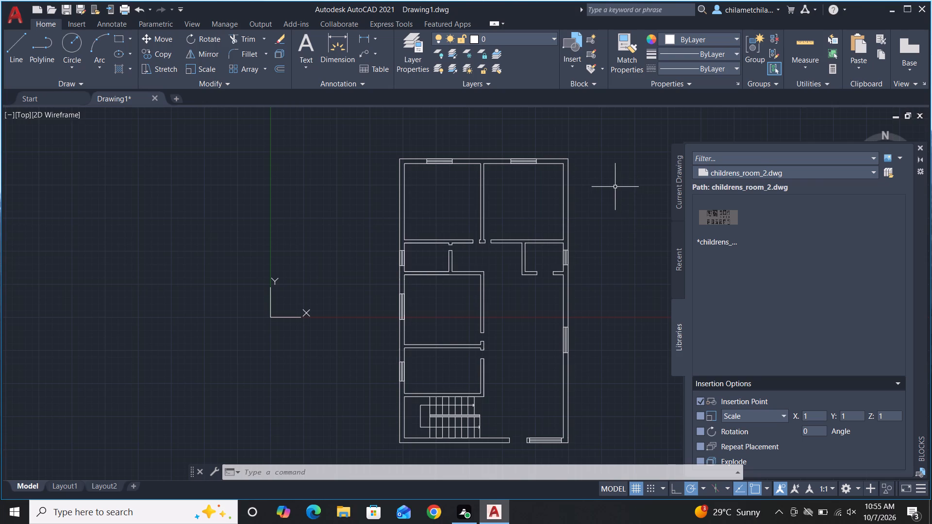
scroll(615, 187, "down", 1)
scroll(591, 229, "up", 2)
scroll(603, 208, "down", 2)
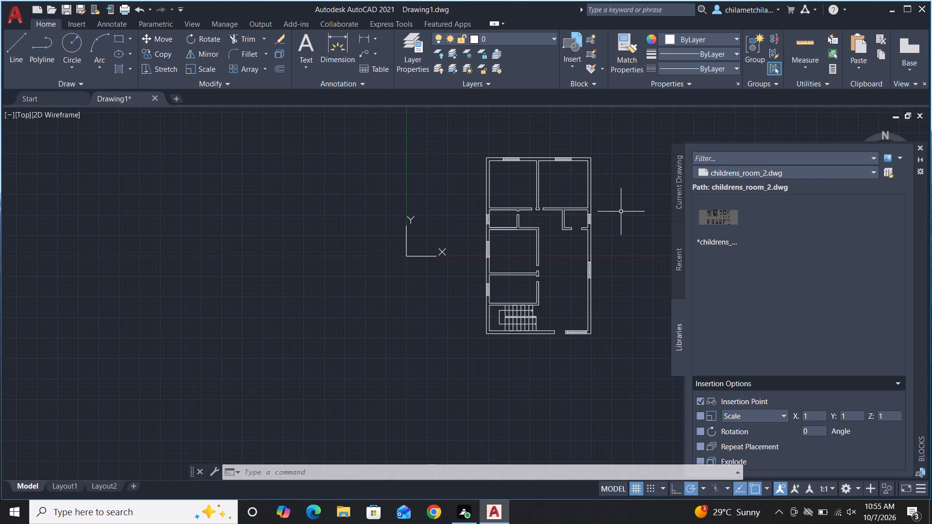
scroll(621, 212, "up", 2)
scroll(626, 212, "down", 1)
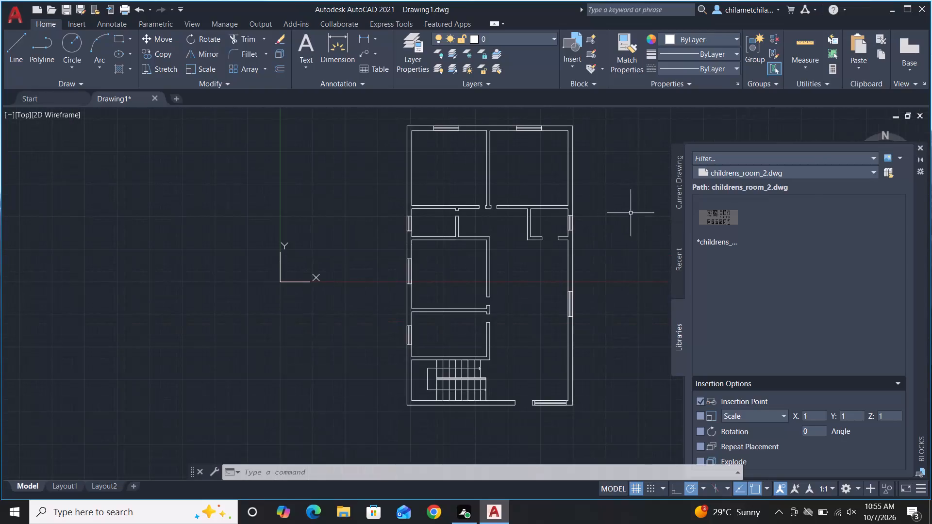
scroll(630, 221, "down", 1)
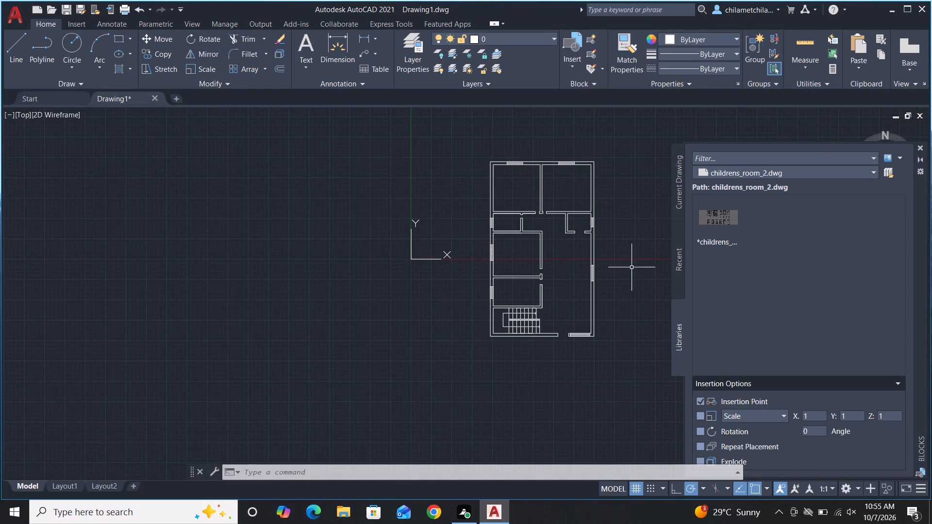
scroll(628, 246, "up", 2)
scroll(628, 246, "down", 2)
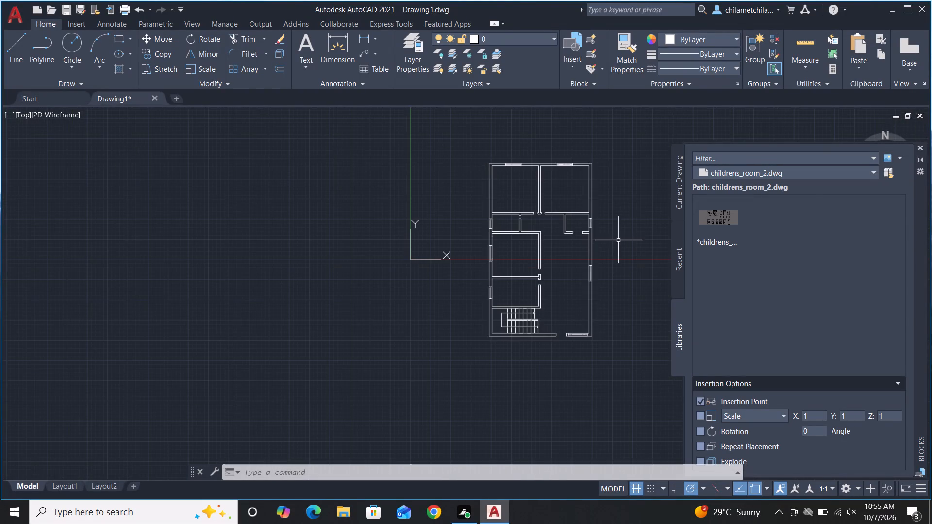
scroll(616, 168, "up", 1)
scroll(616, 168, "down", 1)
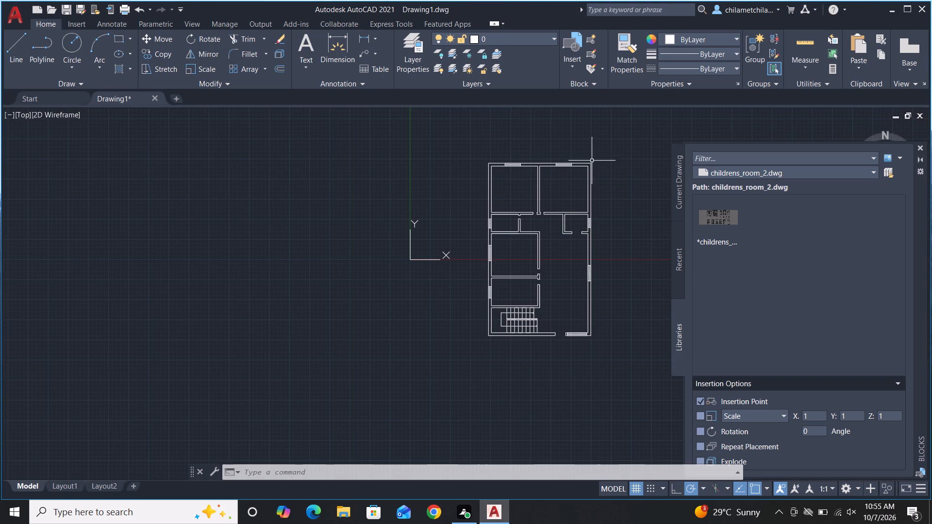
scroll(609, 158, "up", 2)
scroll(591, 164, "down", 3)
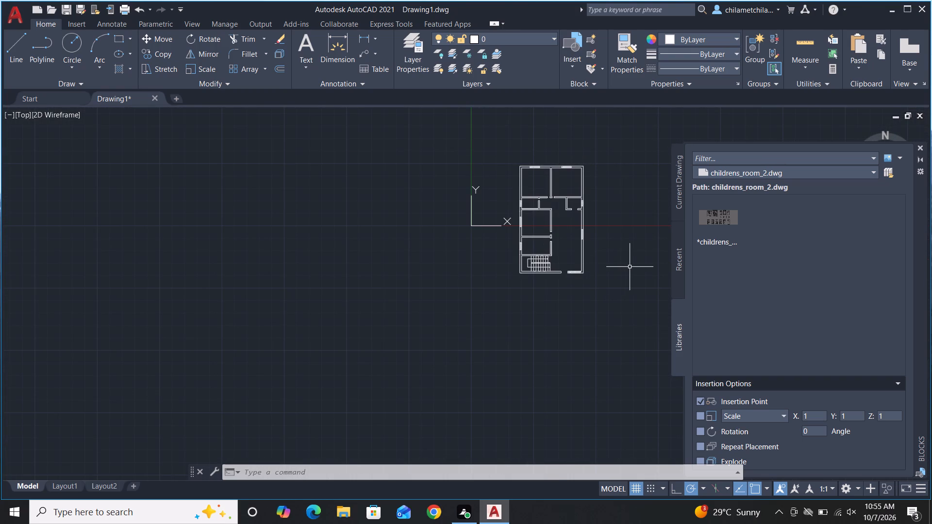
scroll(630, 266, "down", 1)
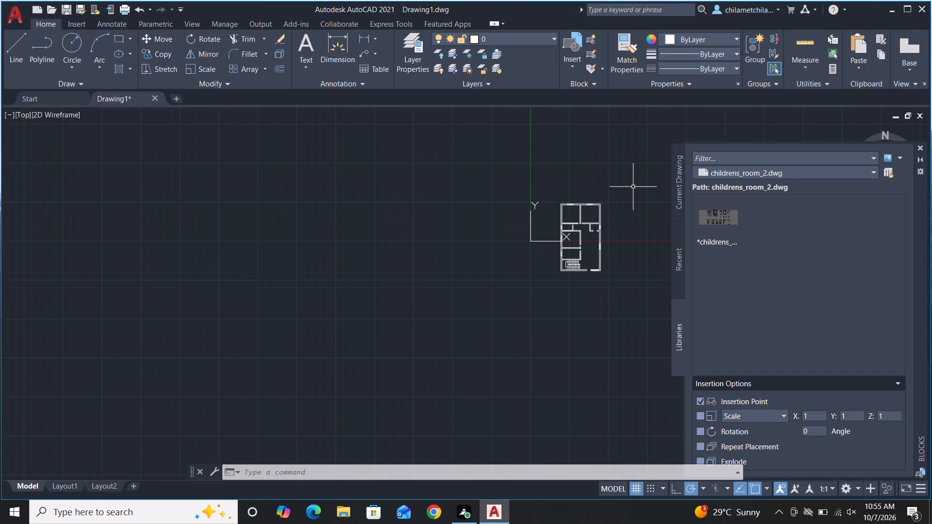
scroll(633, 186, "up", 2)
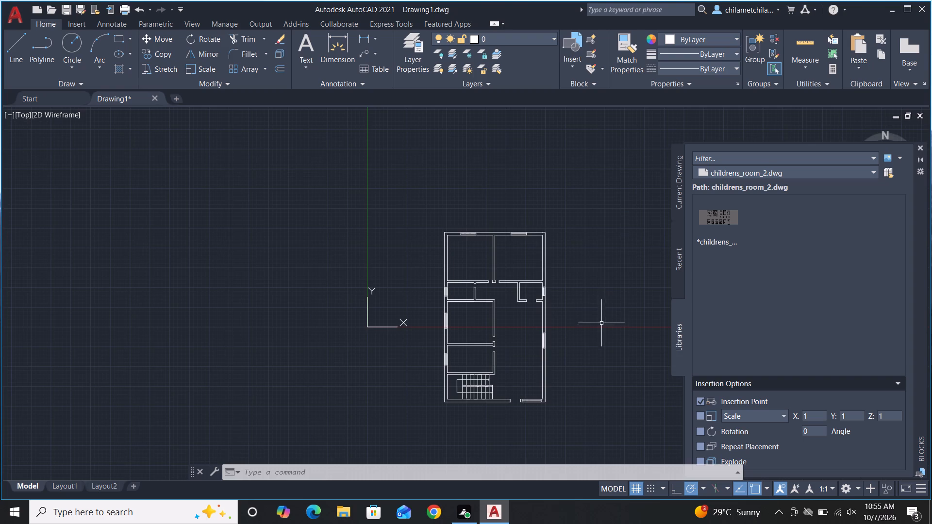
scroll(601, 323, "down", 1)
scroll(608, 382, "up", 2)
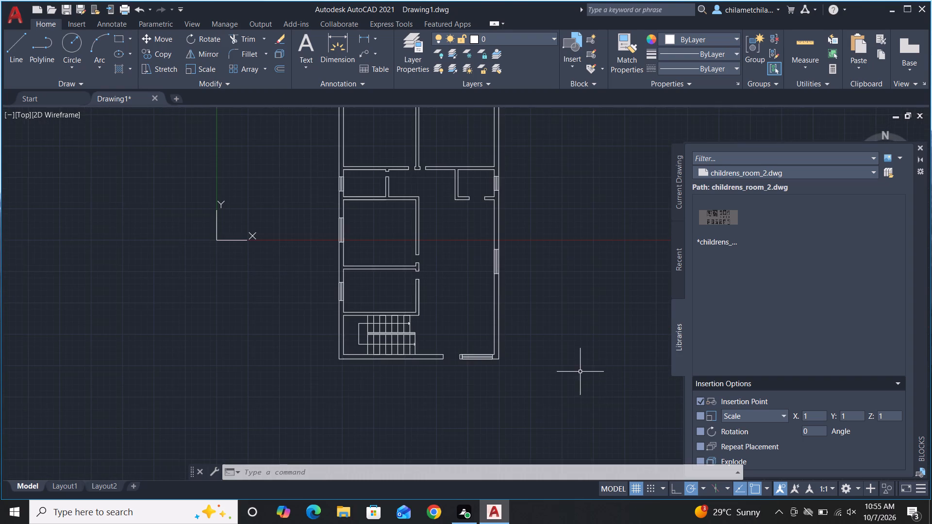
scroll(581, 375, "down", 1)
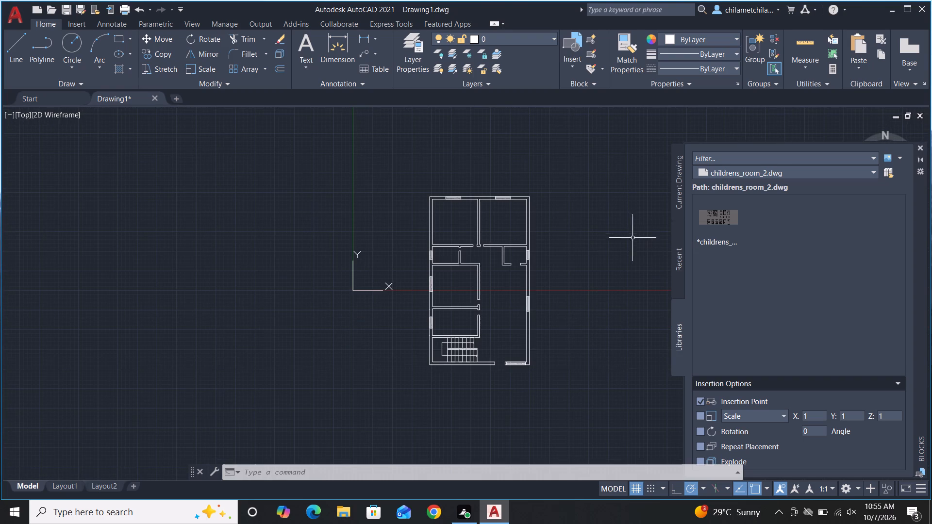
scroll(612, 230, "down", 1)
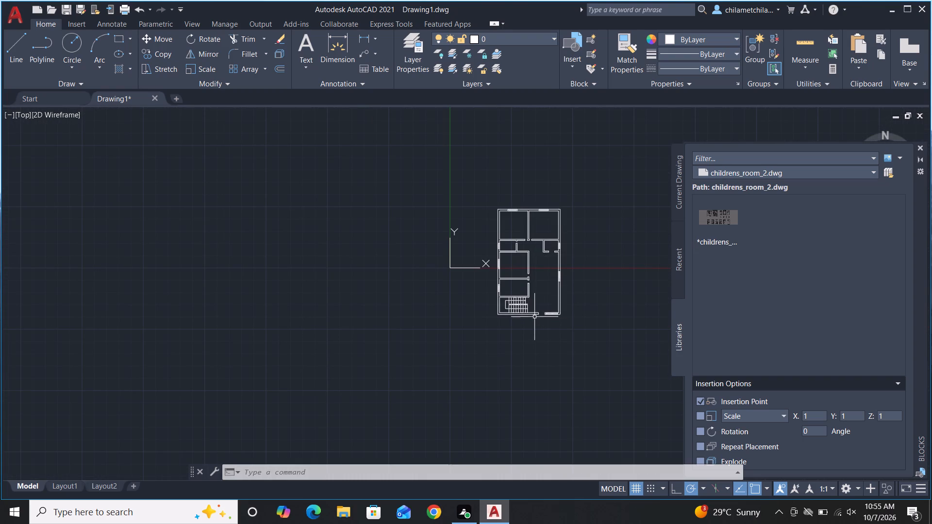
scroll(530, 315, "up", 3)
scroll(383, 308, "down", 1)
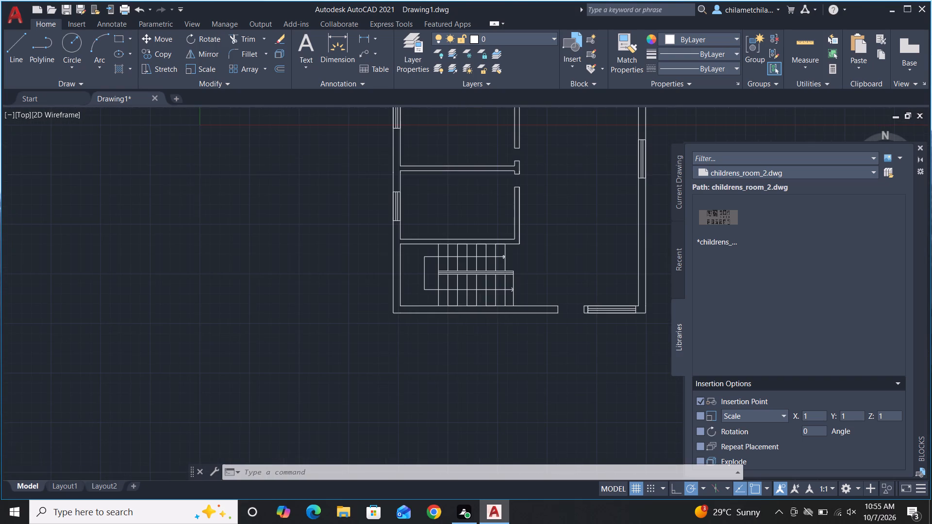
scroll(622, 387, "down", 1)
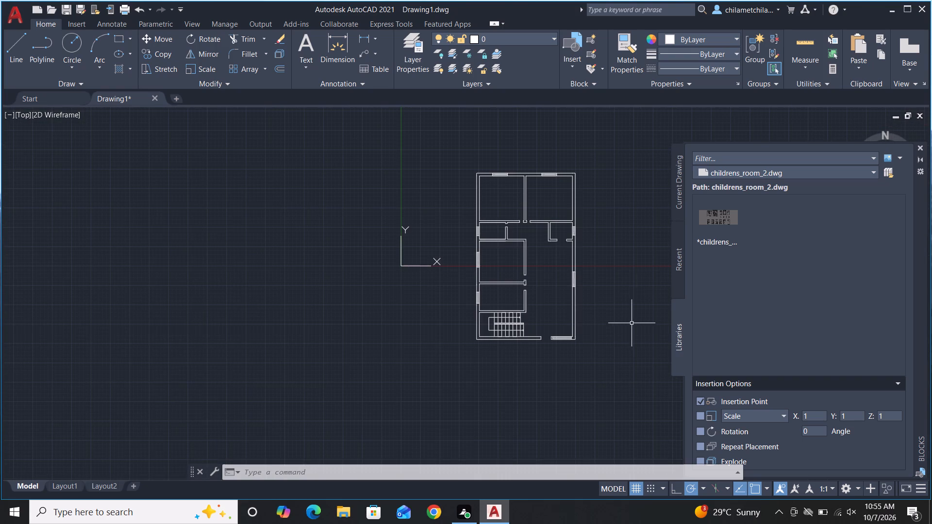
scroll(565, 174, "up", 3)
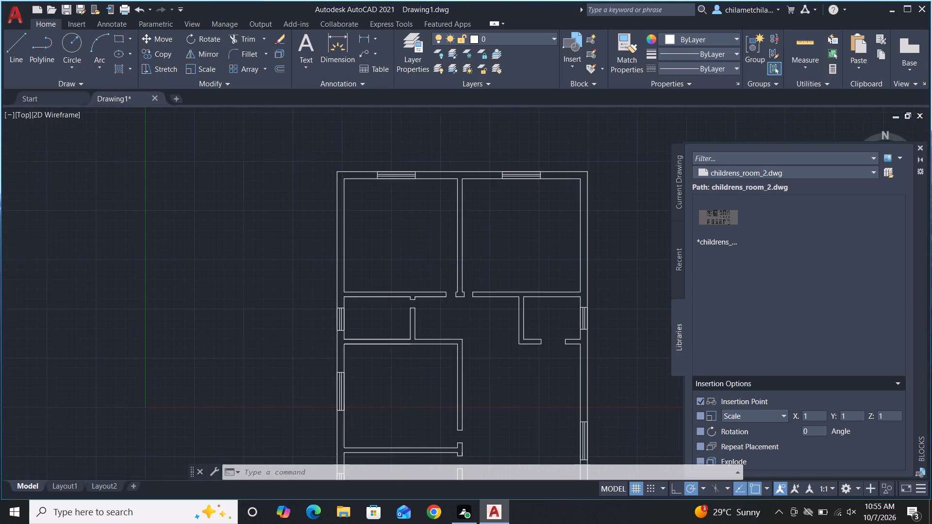
scroll(601, 164, "down", 1)
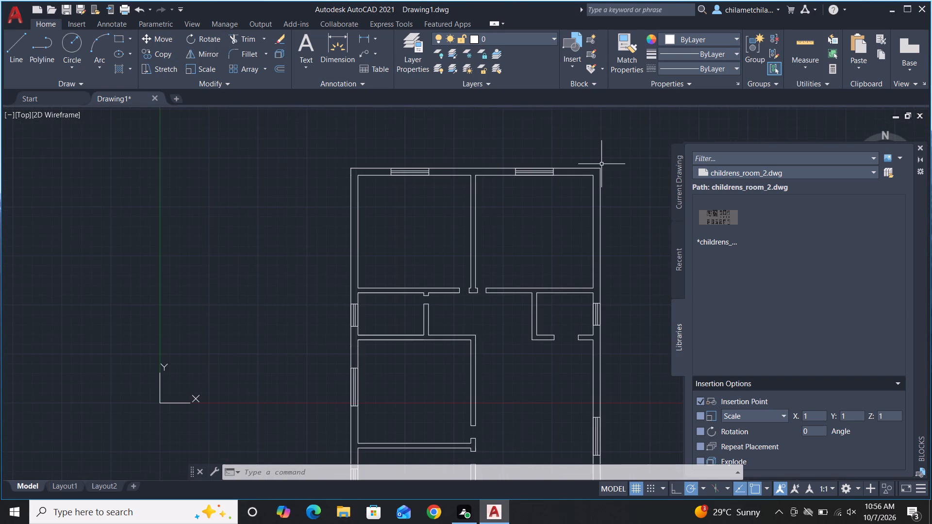
scroll(601, 164, "down", 2)
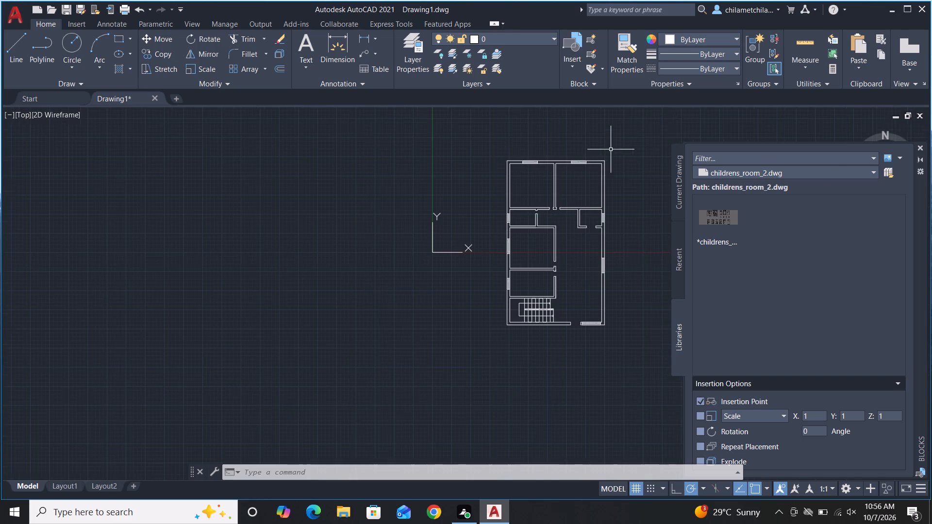
scroll(548, 284, "up", 3)
scroll(312, 250, "down", 1)
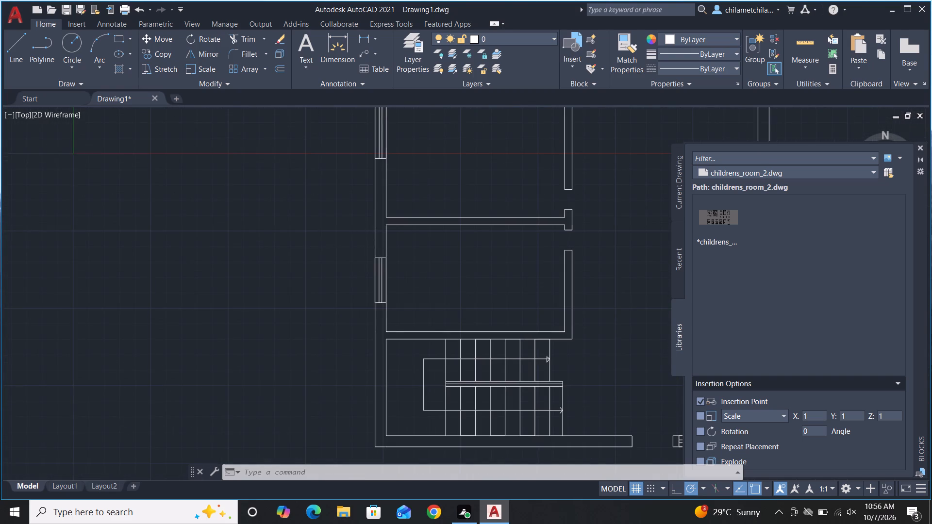
scroll(311, 250, "down", 1)
scroll(632, 386, "down", 1)
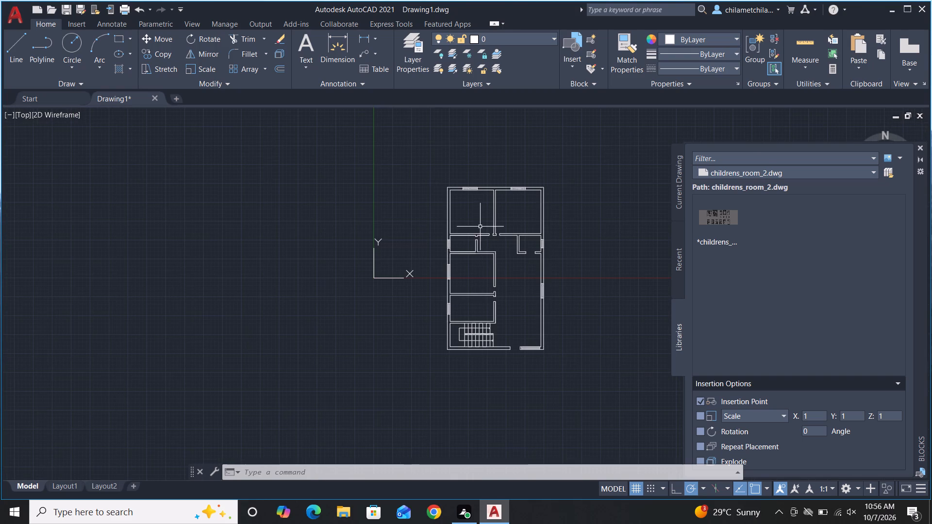
scroll(480, 227, "up", 3)
scroll(477, 229, "down", 2)
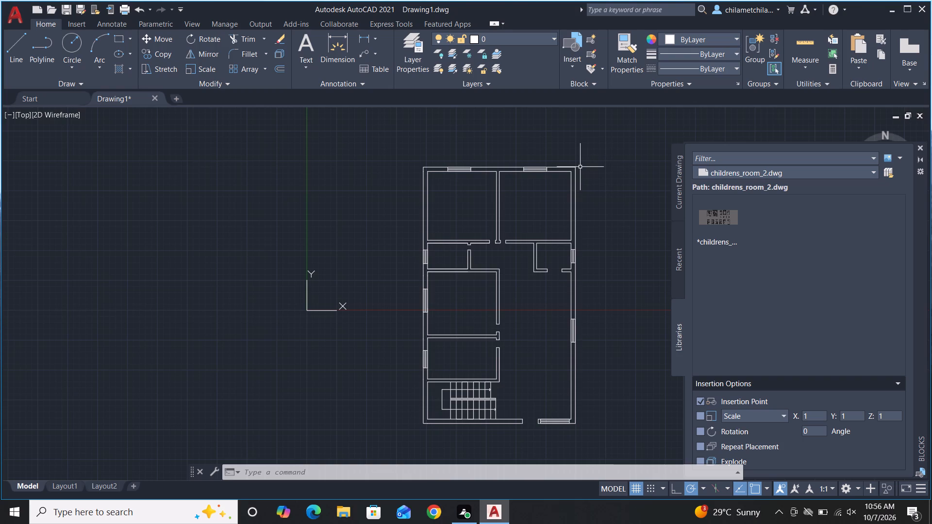
scroll(580, 167, "up", 2)
scroll(634, 170, "down", 2)
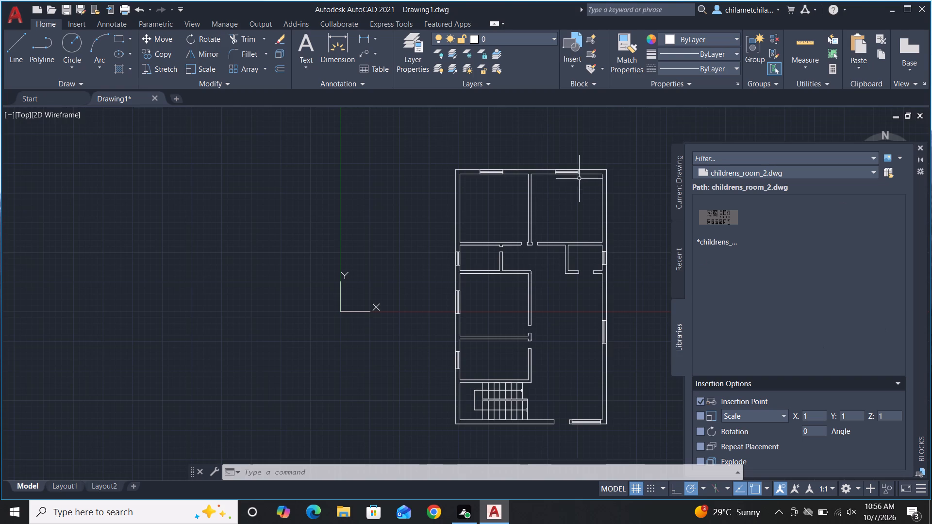
scroll(591, 171, "down", 1)
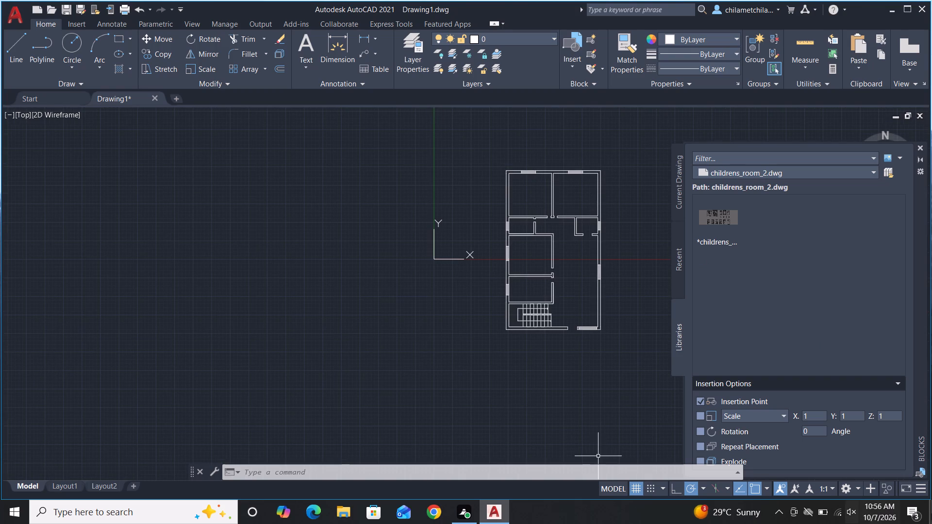
scroll(347, 218, "down", 1)
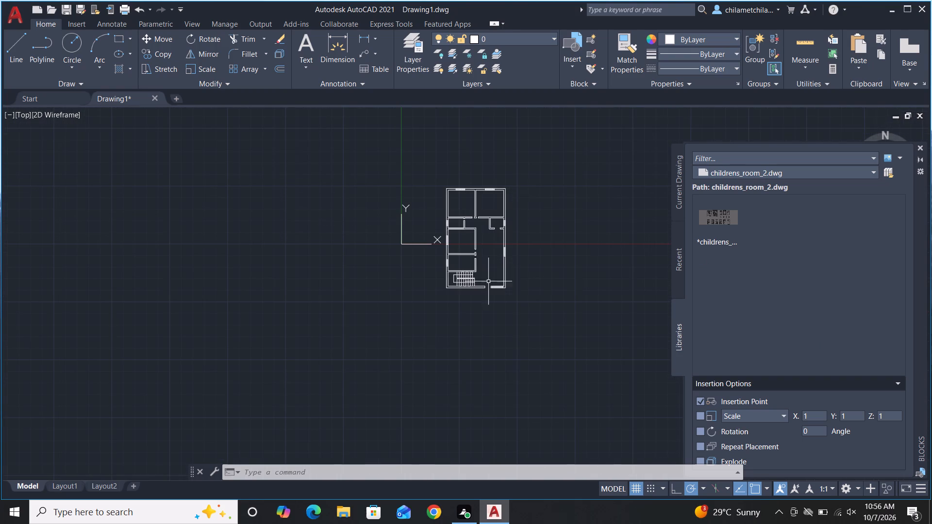
scroll(581, 301, "up", 2)
scroll(616, 356, "down", 2)
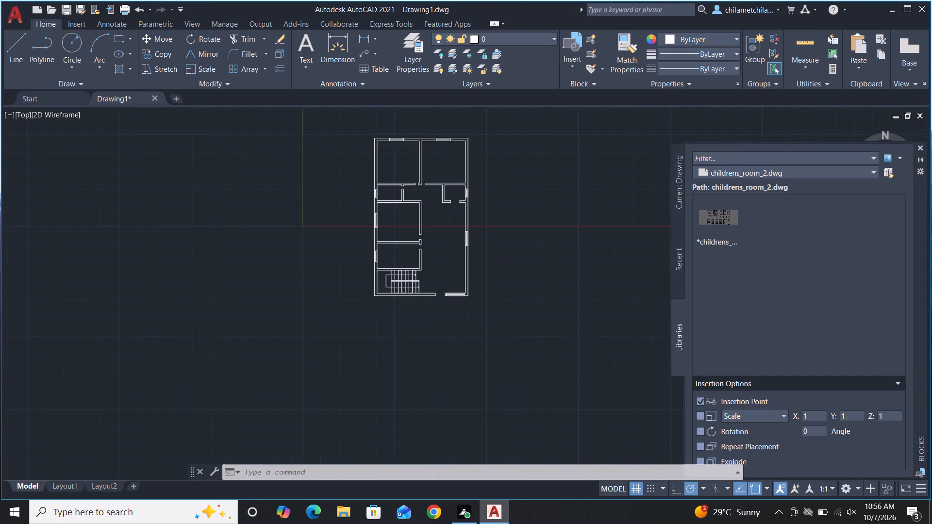
scroll(474, 240, "up", 3)
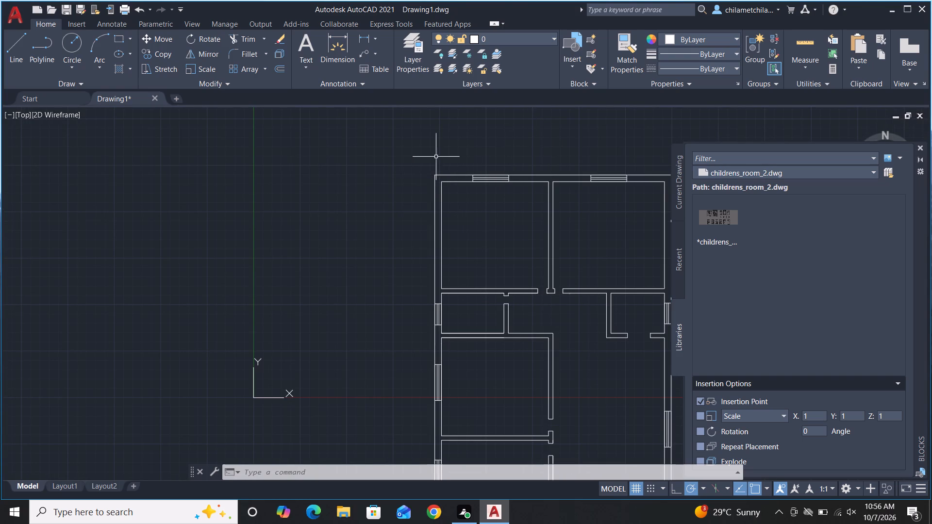
scroll(425, 157, "down", 2)
scroll(463, 240, "up", 2)
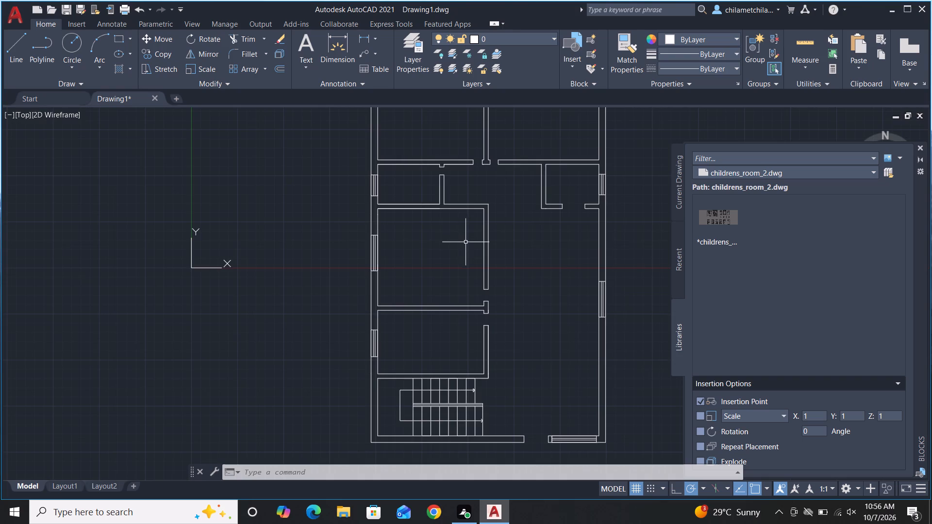
scroll(453, 254, "down", 2)
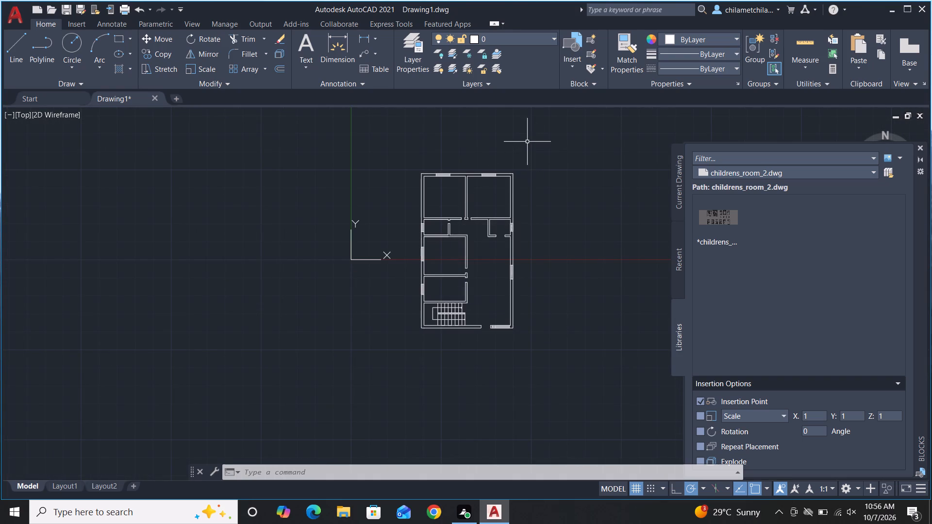
scroll(479, 258, "up", 2)
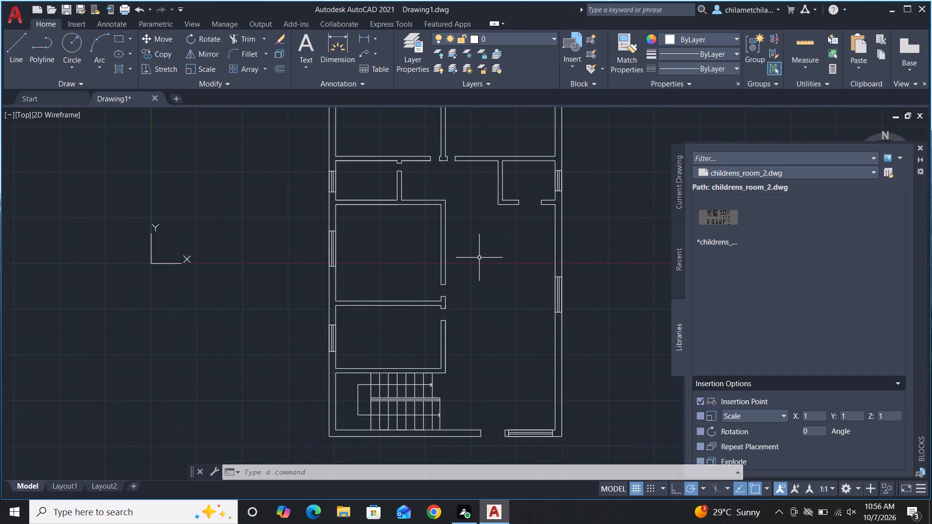
scroll(479, 258, "down", 1)
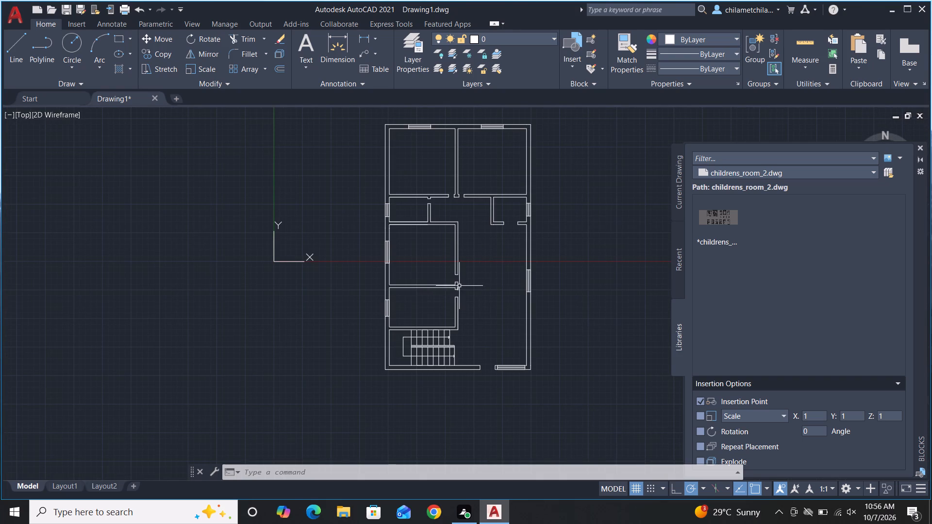
scroll(438, 273, "up", 2)
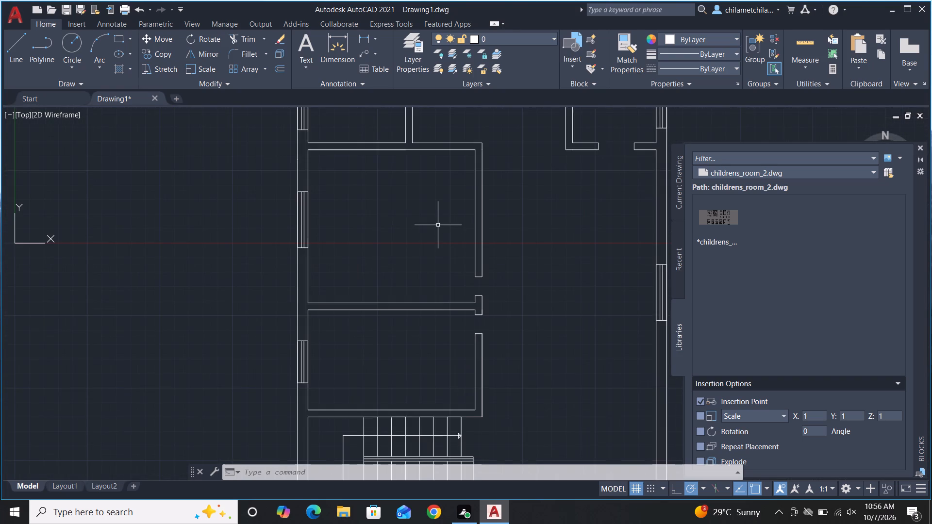
Review the floor plan overall and up close, checking the left-side rooms, partitions, door openings and the upper-left outer wall corner.
scroll(438, 225, "down", 1)
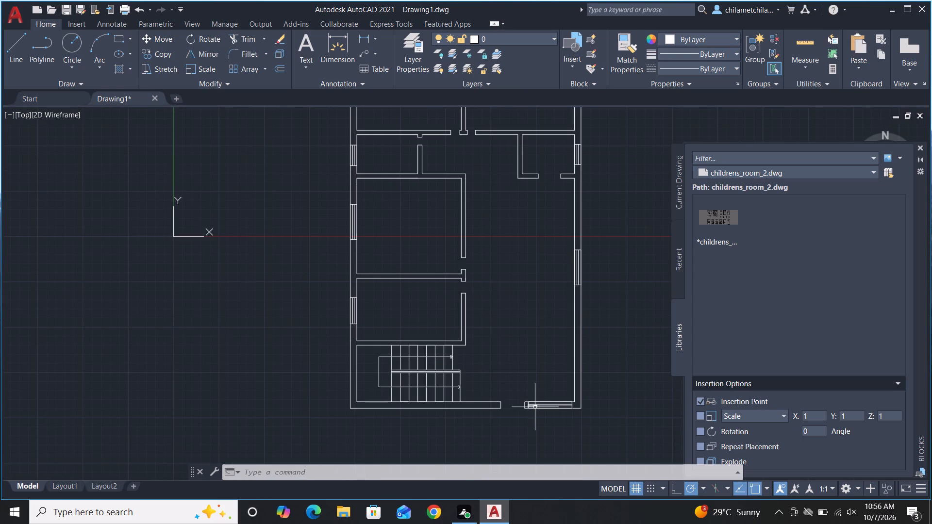
scroll(629, 336, "down", 1)
scroll(615, 321, "up", 2)
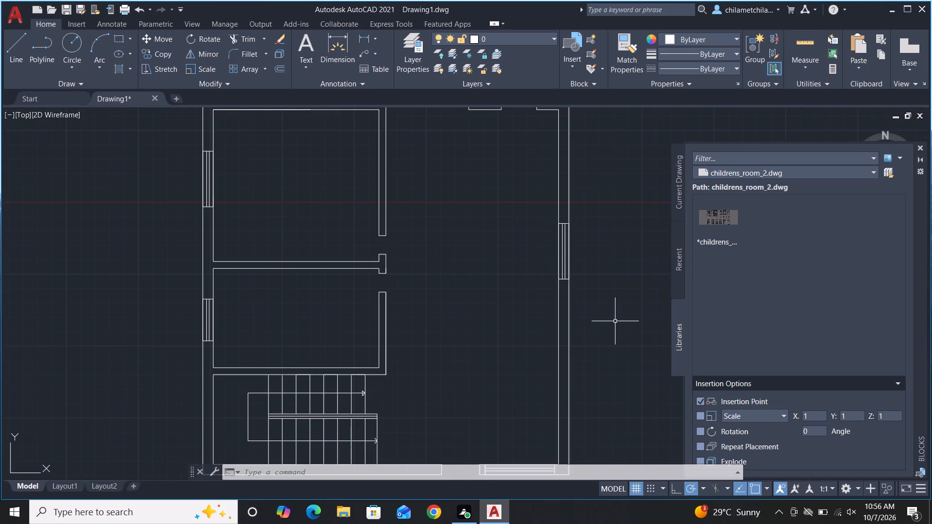
scroll(608, 274, "down", 2)
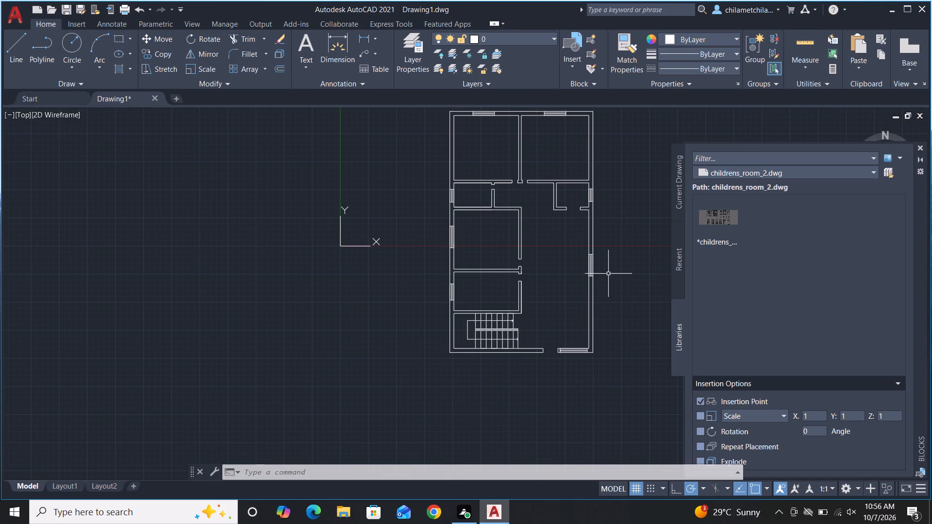
scroll(615, 269, "down", 1)
scroll(607, 180, "up", 2)
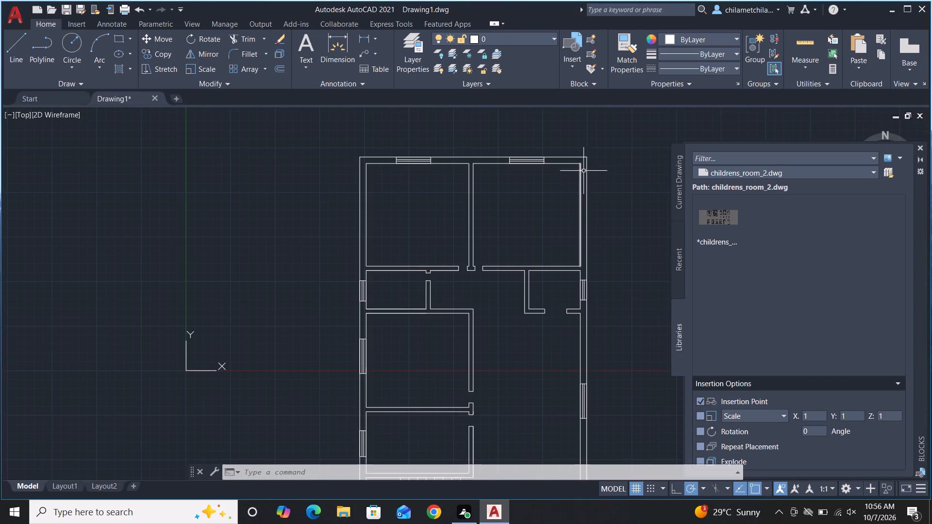
scroll(603, 160, "down", 1)
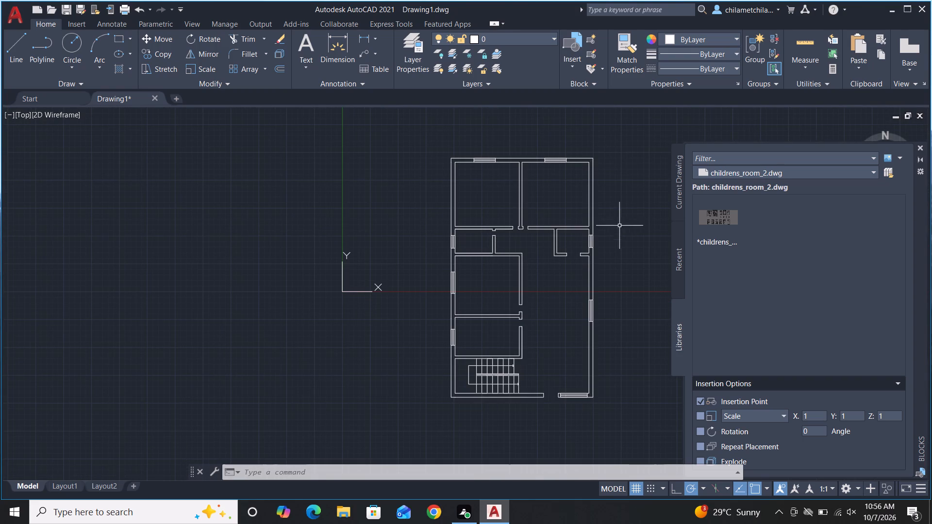
scroll(448, 196, "down", 1)
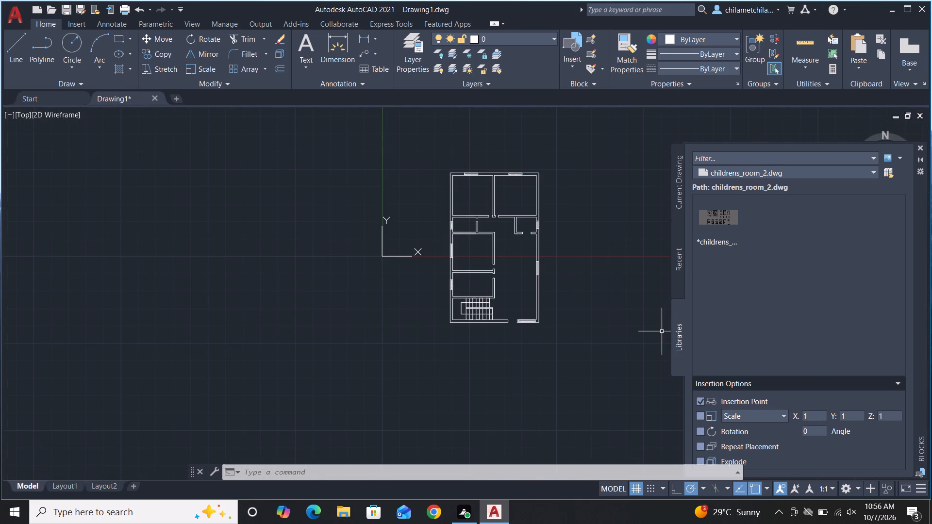
scroll(478, 234, "up", 3)
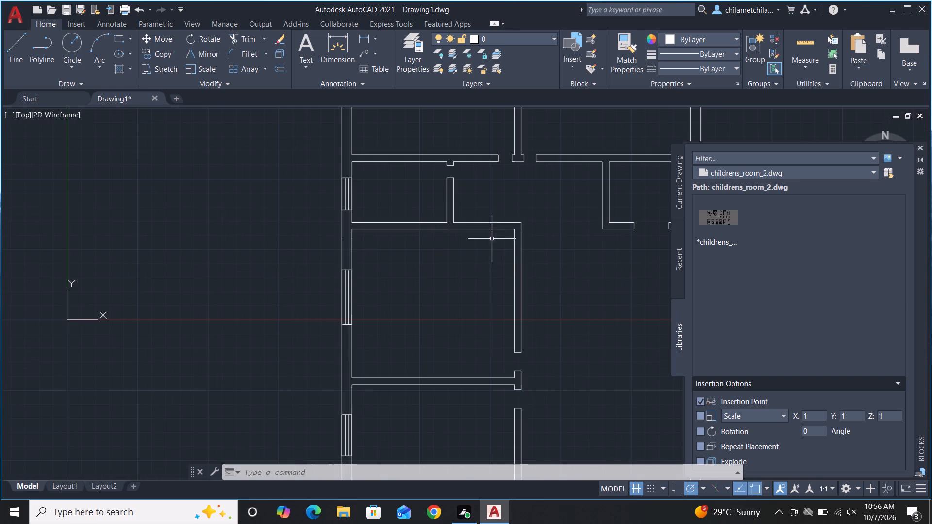
scroll(533, 262, "down", 2)
scroll(538, 262, "up", 2)
scroll(537, 262, "down", 2)
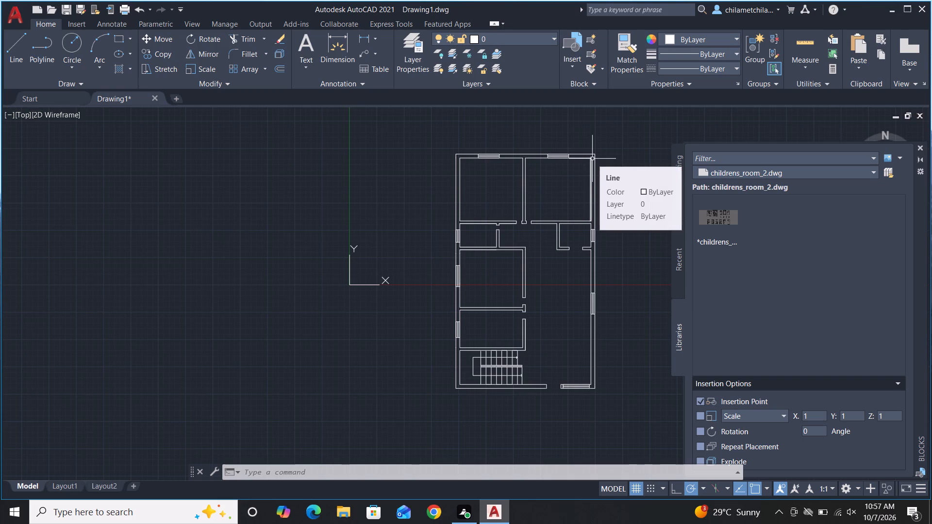
scroll(446, 171, "down", 2)
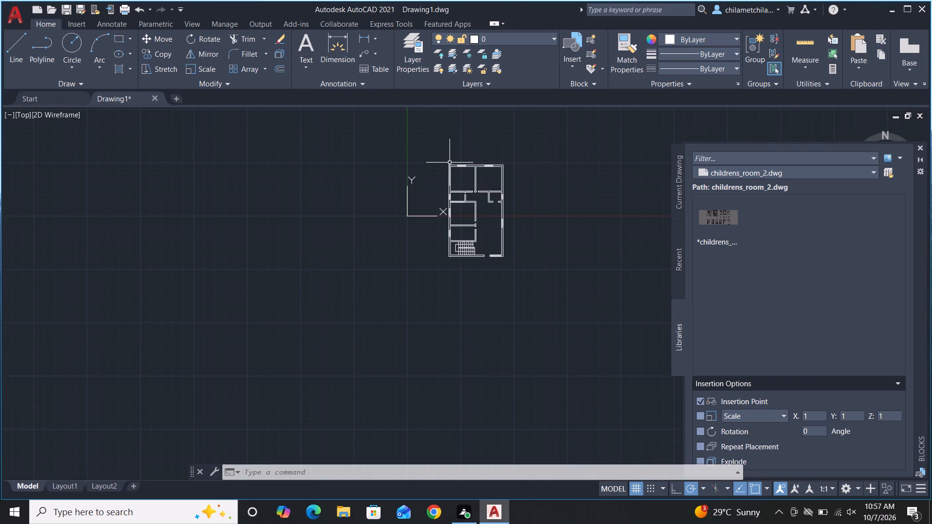
scroll(449, 163, "up", 3)
scroll(386, 153, "down", 2)
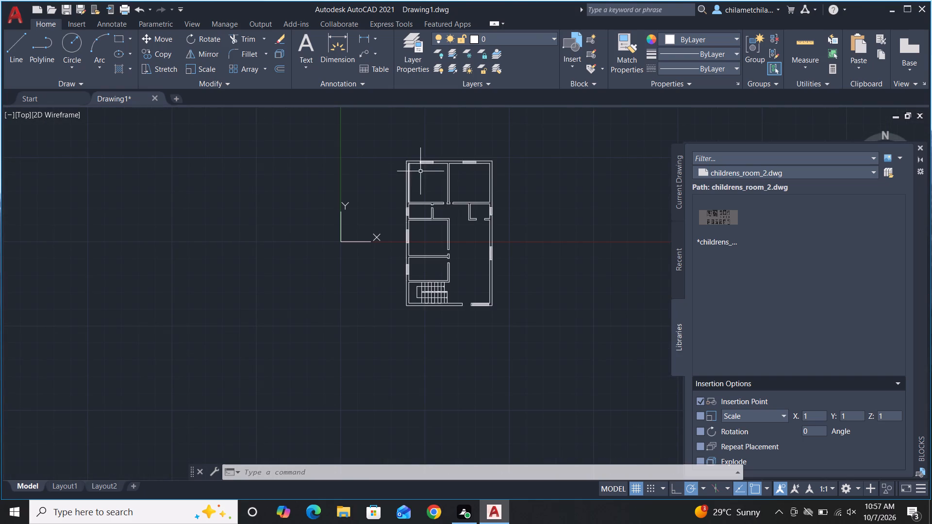
scroll(410, 163, "up", 4)
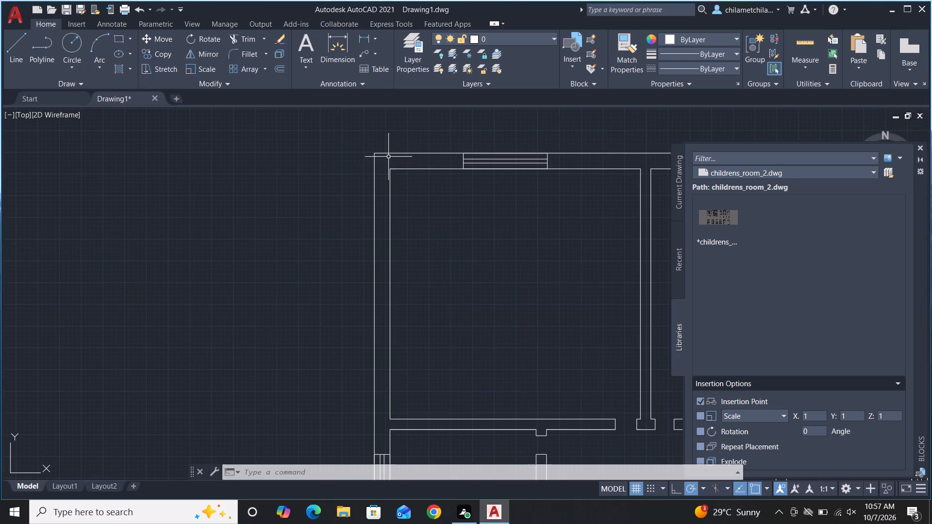
scroll(387, 154, "down", 3)
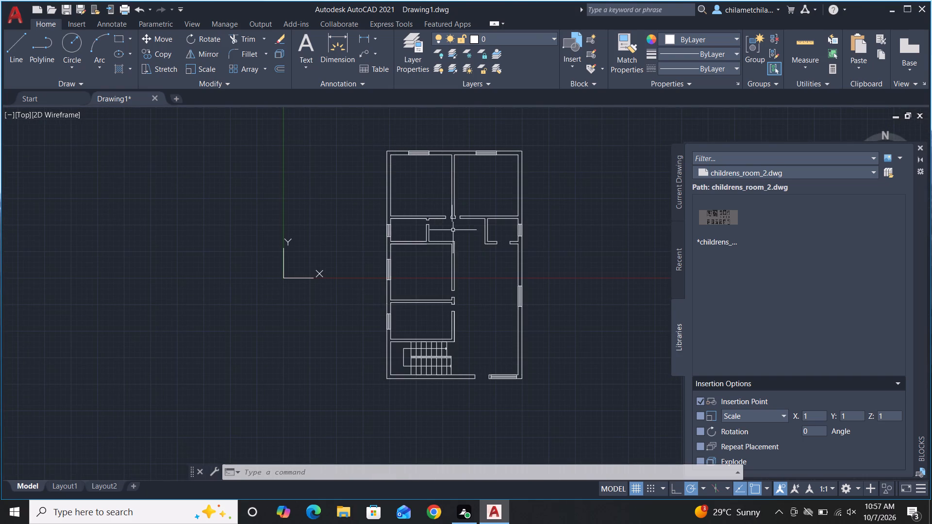
scroll(606, 357, "down", 1)
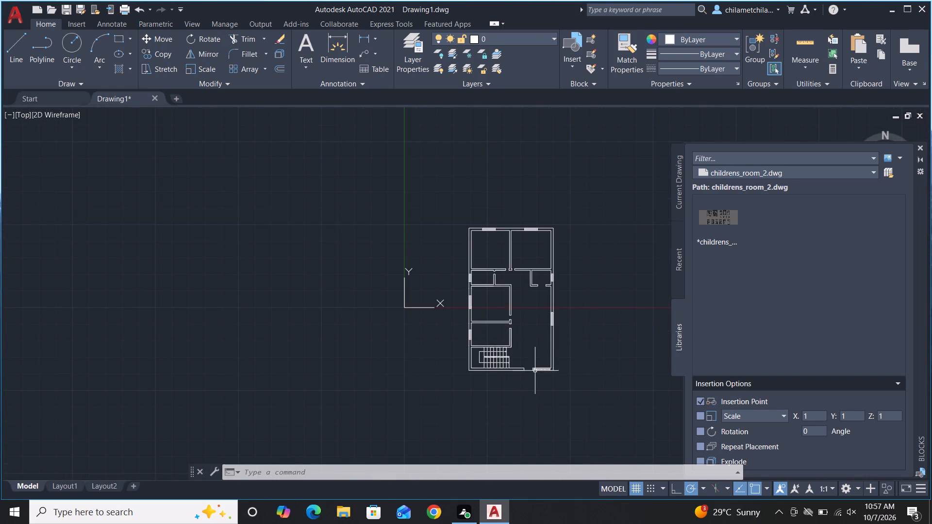
Inspect the bottom entrance opening, its adjoining window and the staircase up close, and recheck the middle and upper rooms.
scroll(534, 370, "up", 3)
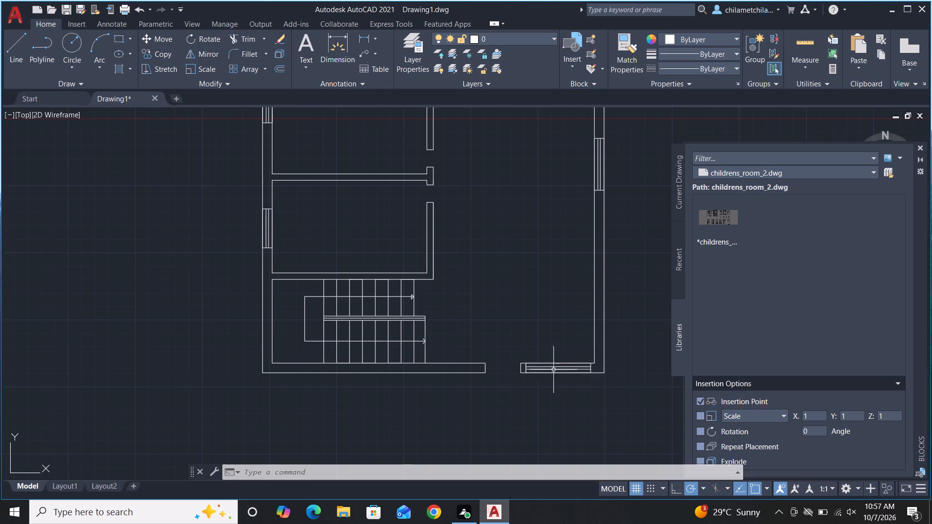
scroll(480, 274, "down", 1)
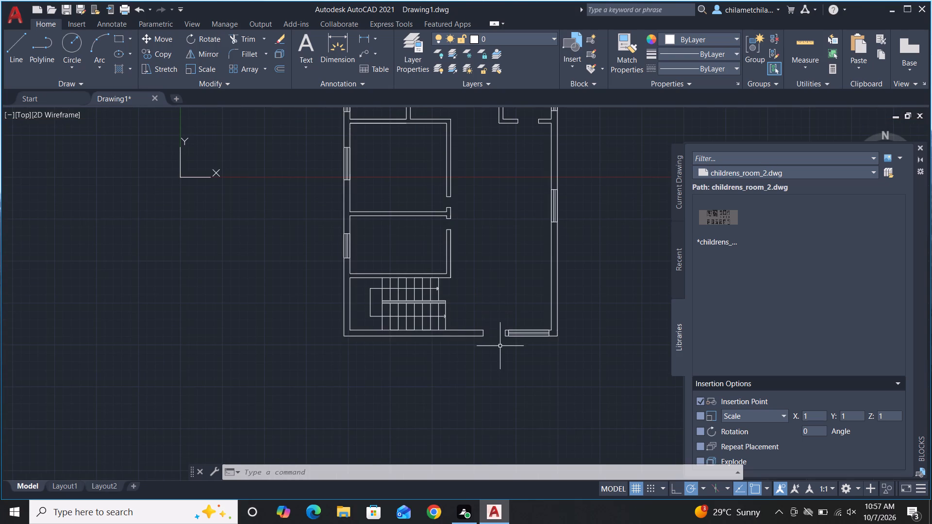
scroll(513, 335, "up", 3)
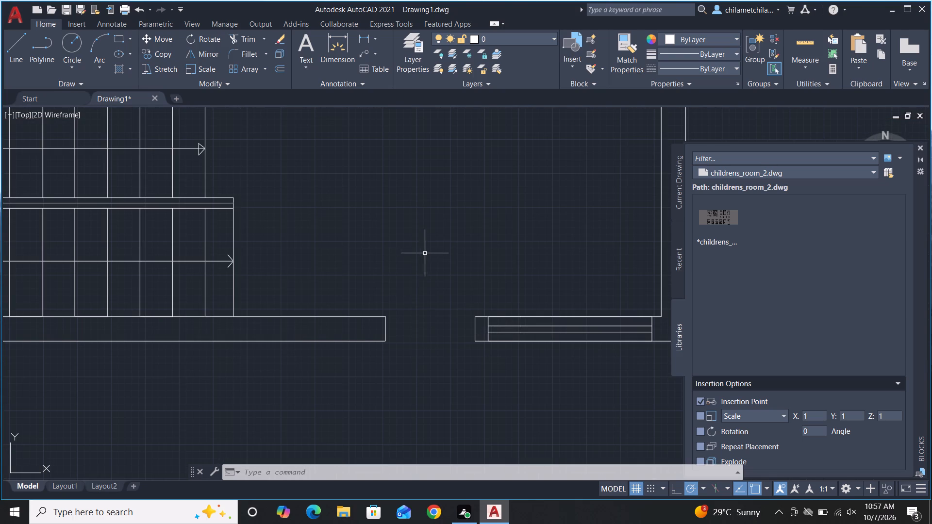
scroll(431, 241, "down", 1)
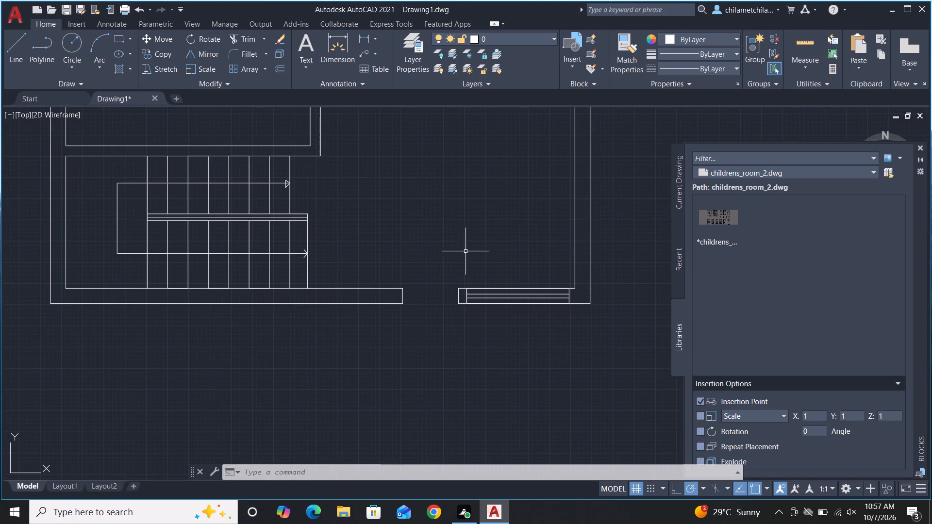
scroll(469, 257, "down", 1)
scroll(614, 393, "down", 1)
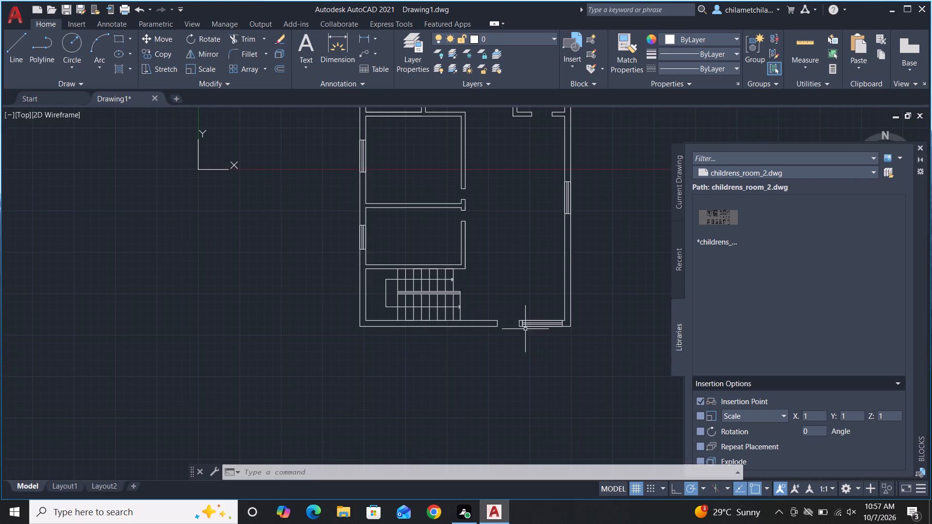
scroll(523, 322, "up", 3)
scroll(523, 322, "down", 2)
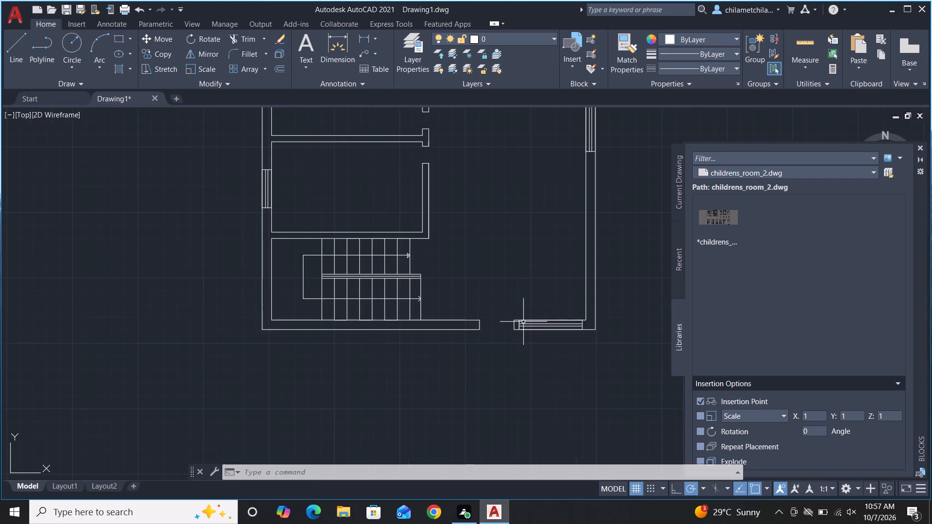
scroll(618, 385, "down", 2)
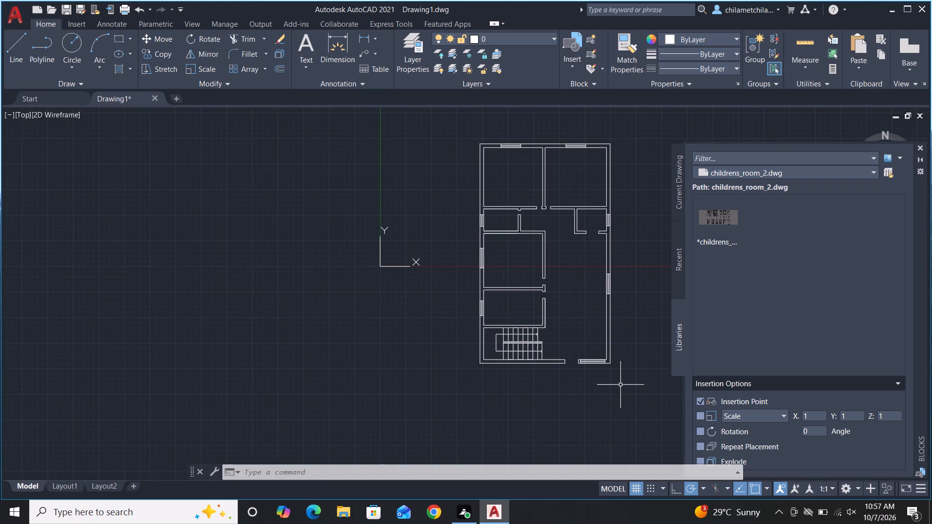
scroll(601, 262, "up", 1)
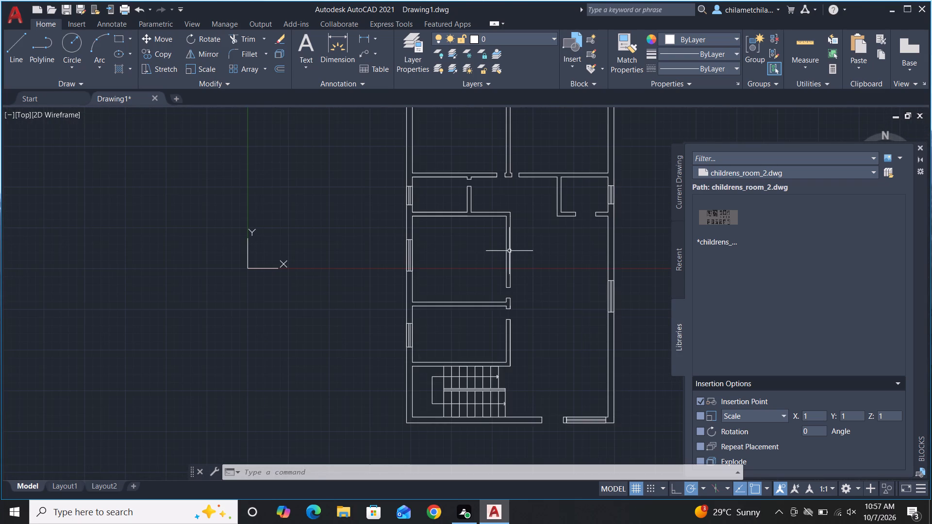
scroll(508, 251, "down", 1)
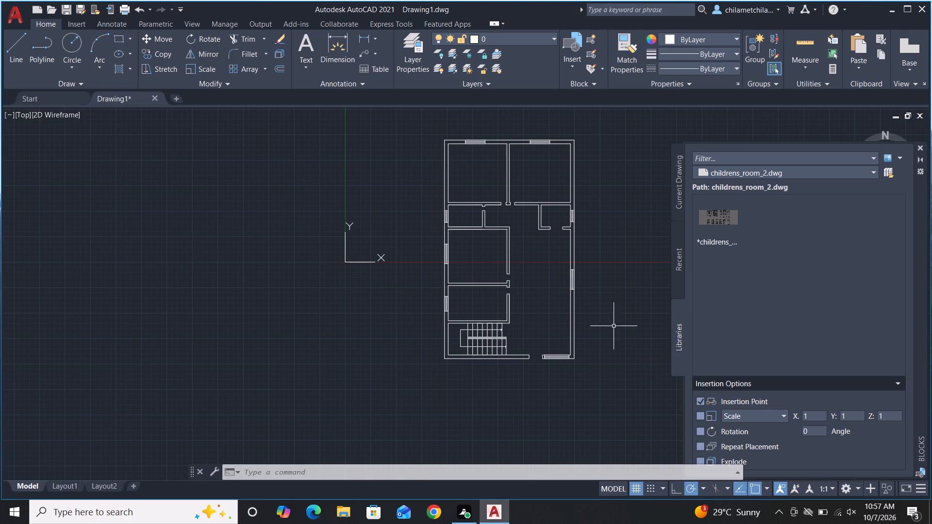
scroll(455, 134, "up", 2)
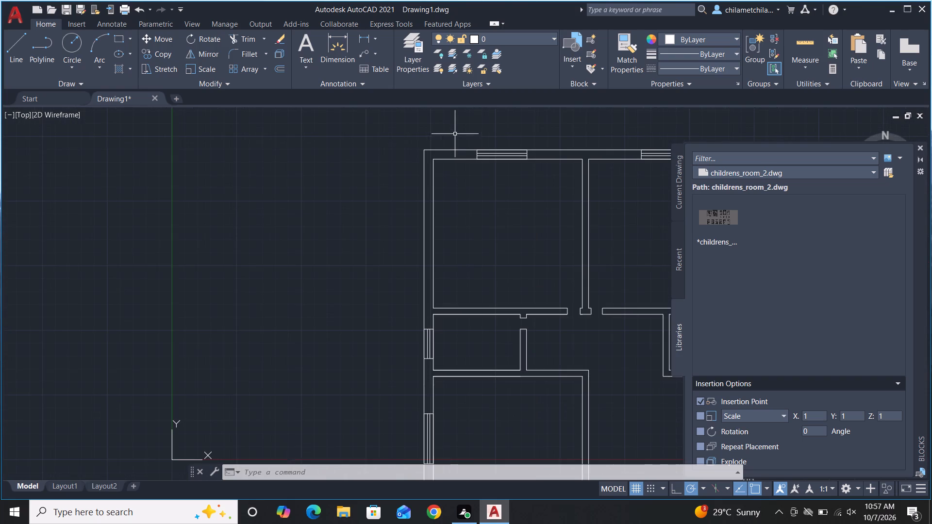
scroll(367, 139, "down", 2)
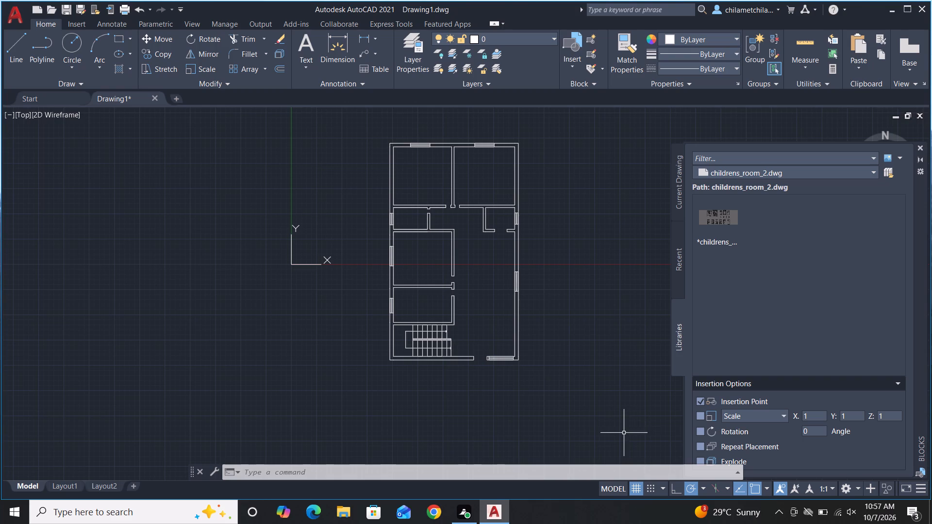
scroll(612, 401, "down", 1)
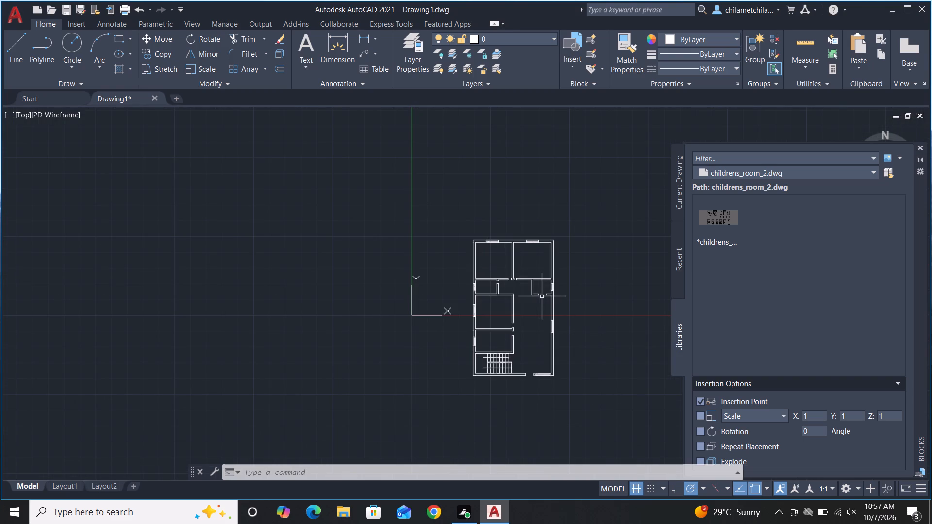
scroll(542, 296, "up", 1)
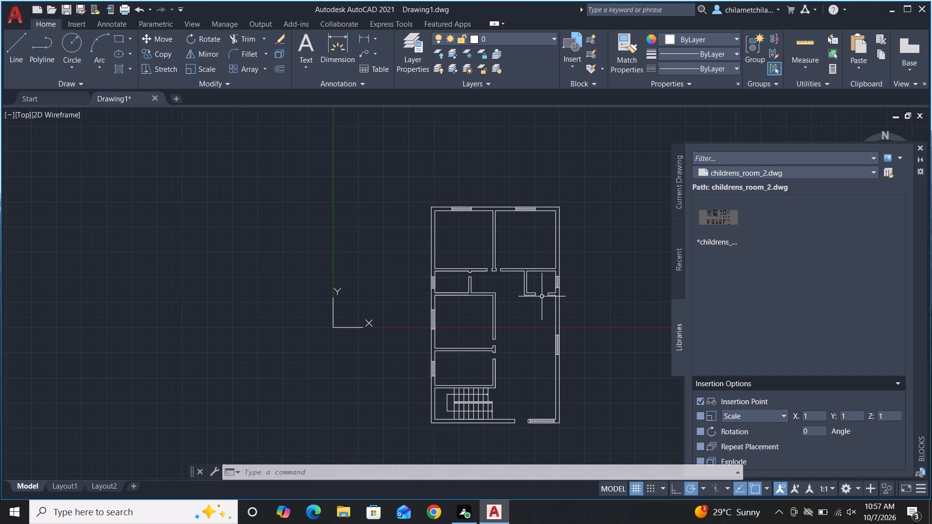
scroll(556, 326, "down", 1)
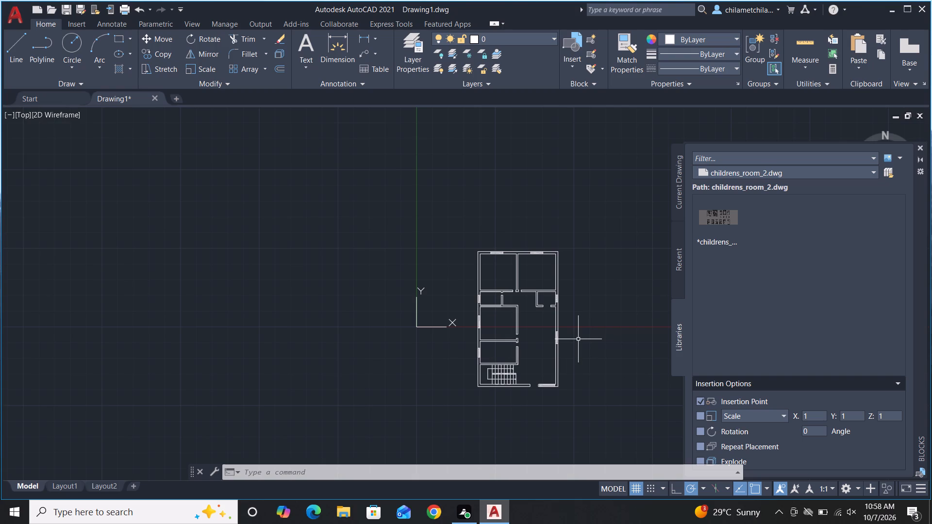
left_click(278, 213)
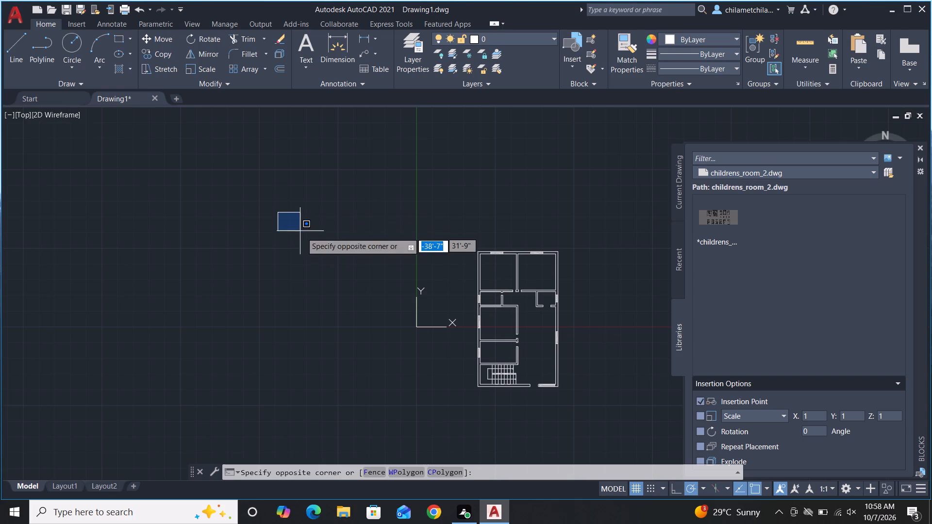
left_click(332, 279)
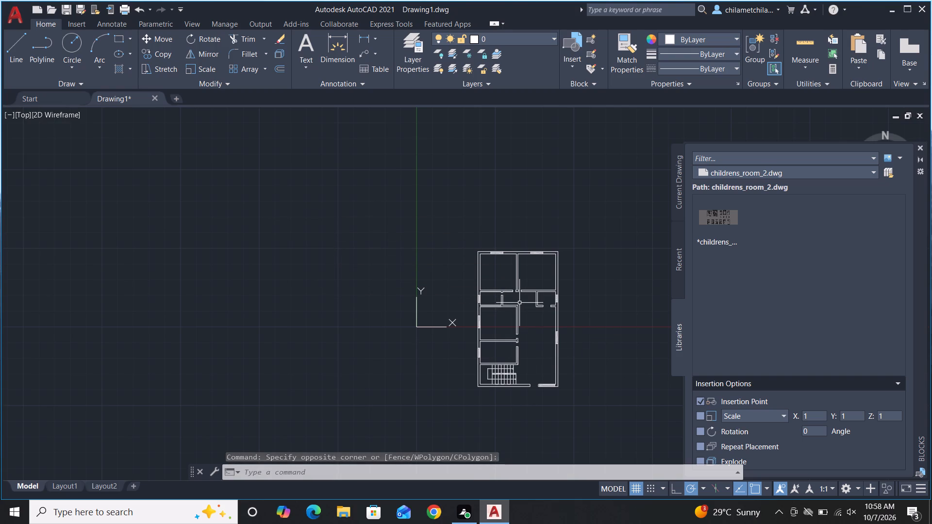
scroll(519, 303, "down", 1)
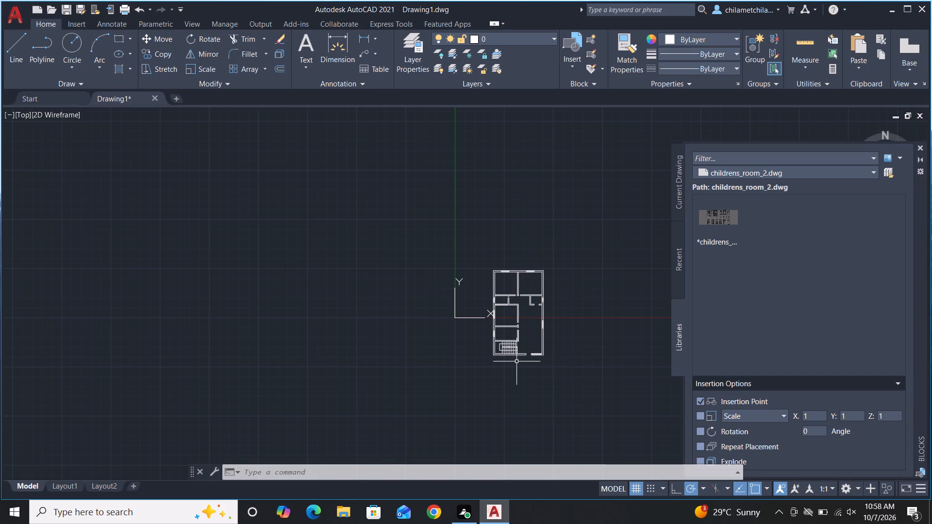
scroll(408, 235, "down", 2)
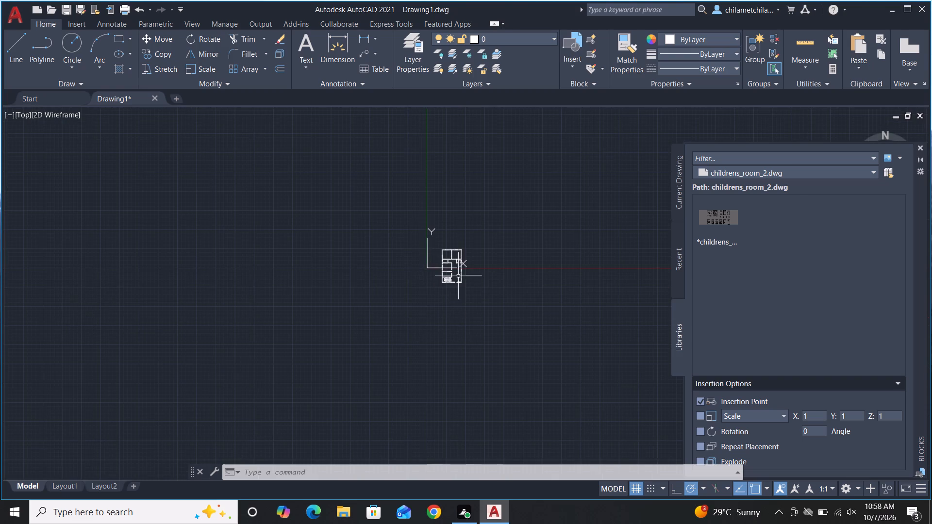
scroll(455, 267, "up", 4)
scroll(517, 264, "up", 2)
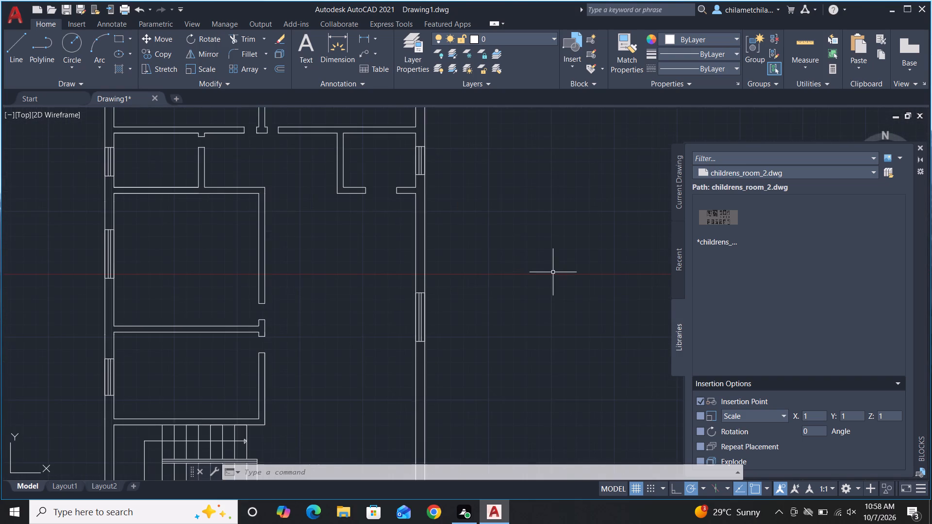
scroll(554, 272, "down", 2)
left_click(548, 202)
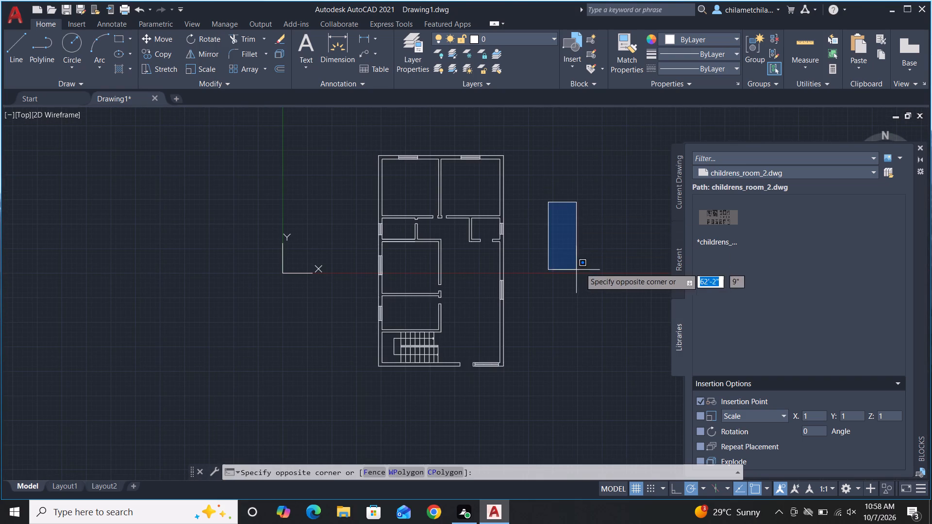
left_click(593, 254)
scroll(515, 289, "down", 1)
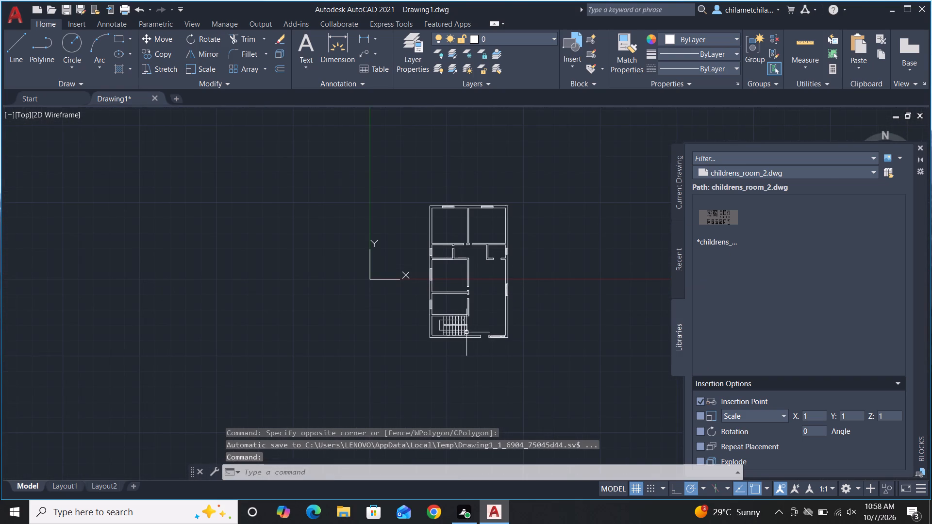
Inspect the bottom entrance opening beside the staircase and the upper-left room with its top window up close.
scroll(465, 333, "up", 3)
scroll(518, 241, "down", 1)
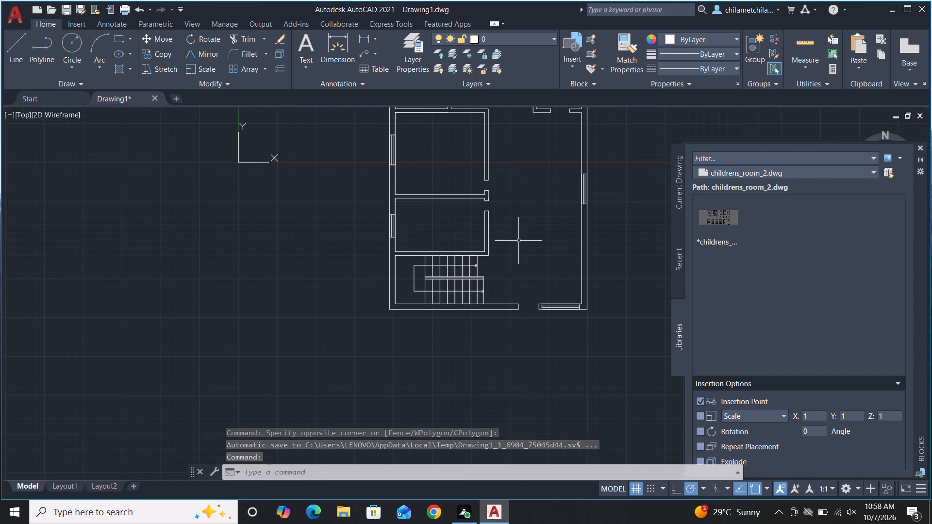
scroll(543, 311, "up", 3)
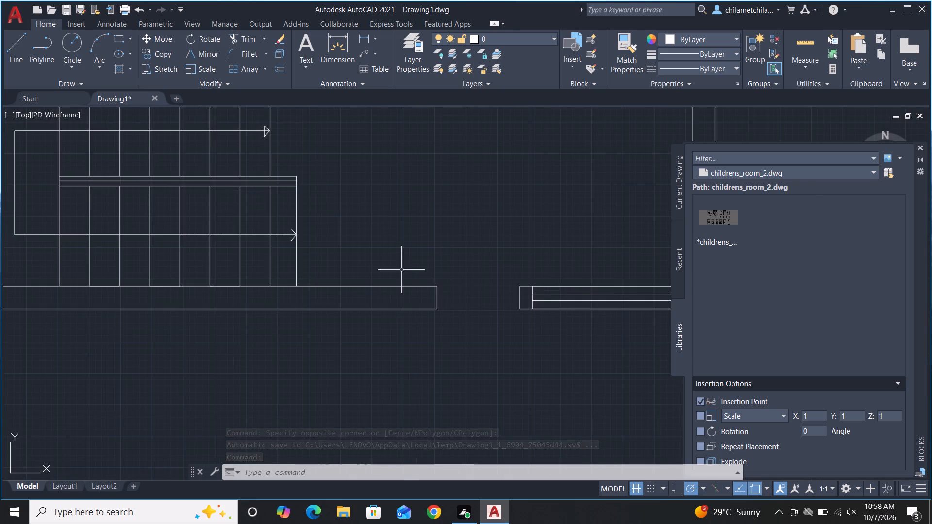
scroll(397, 264, "down", 2)
scroll(617, 399, "down", 1)
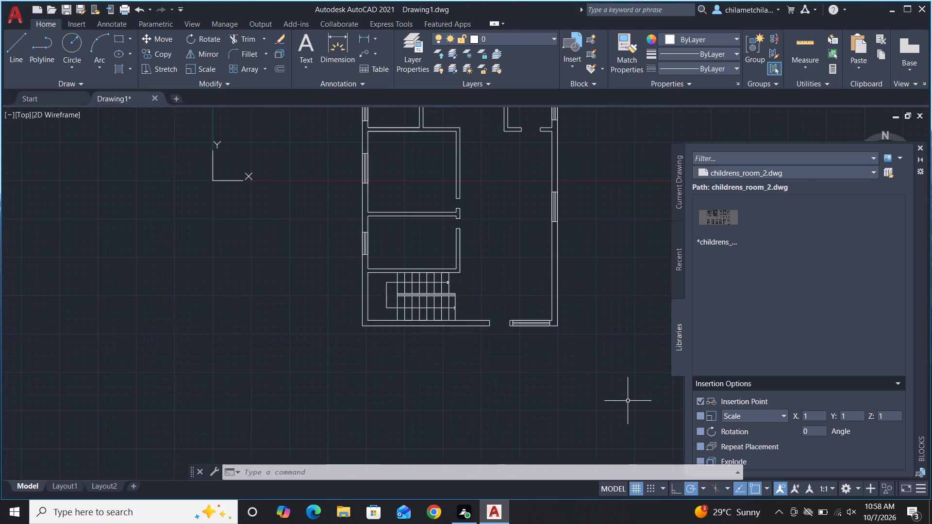
scroll(554, 305, "down", 1)
scroll(480, 238, "down", 1)
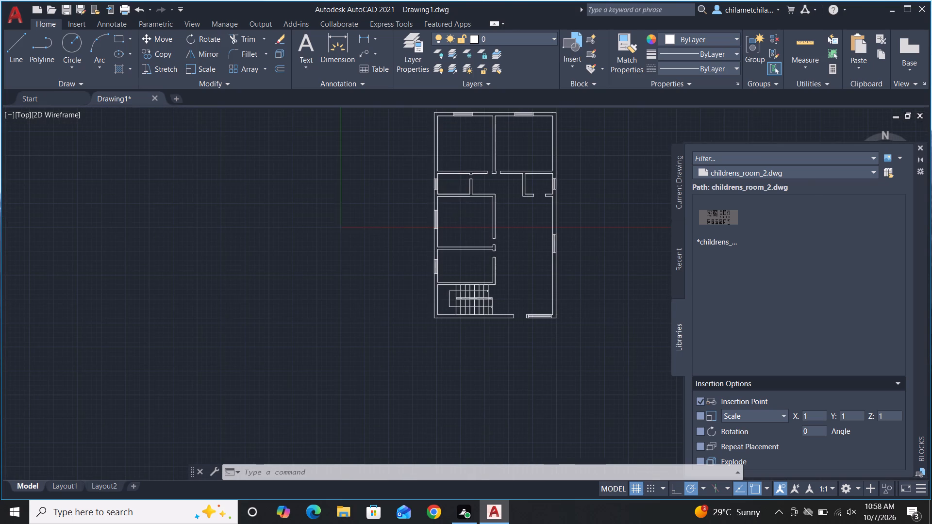
scroll(466, 156, "up", 4)
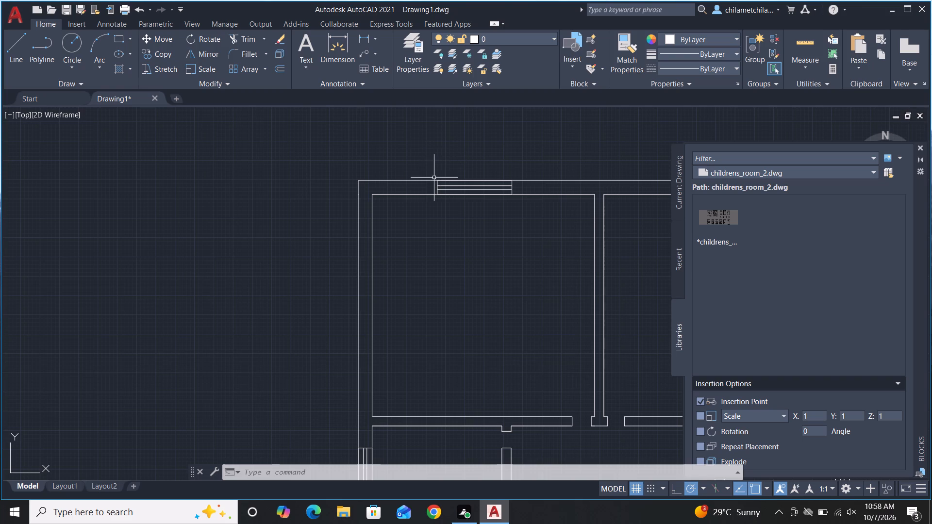
scroll(366, 152, "down", 4)
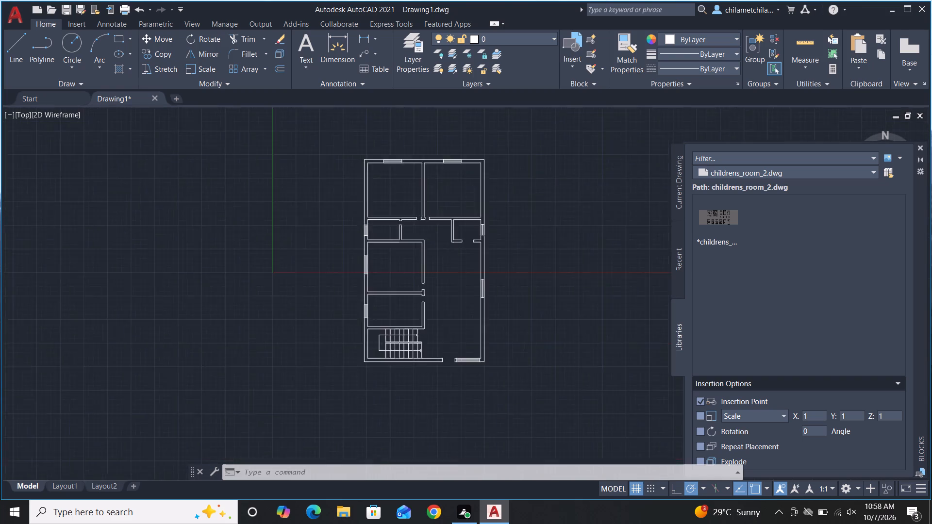
Examine the middle and upper rooms, checking the partitions, door openings and side windows against the whole plan.
scroll(622, 365, "down", 1)
scroll(491, 275, "up", 1)
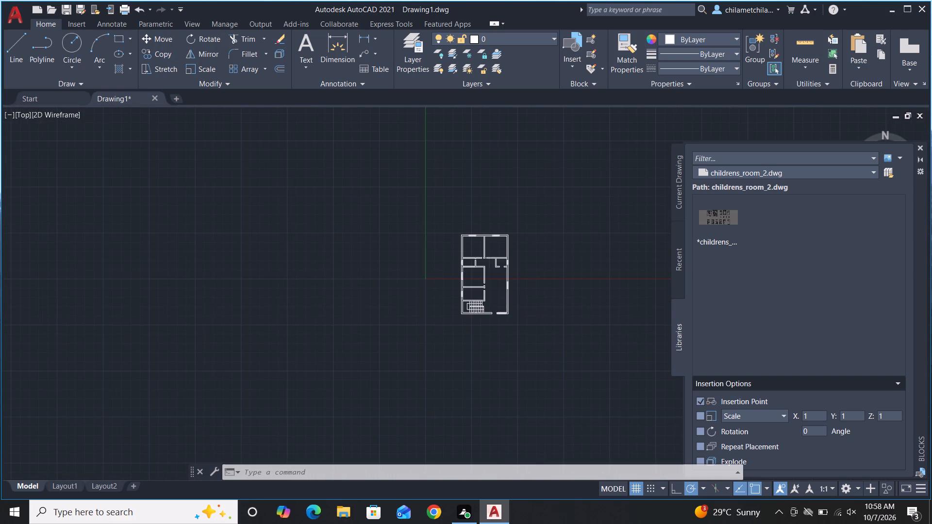
scroll(491, 275, "up", 3)
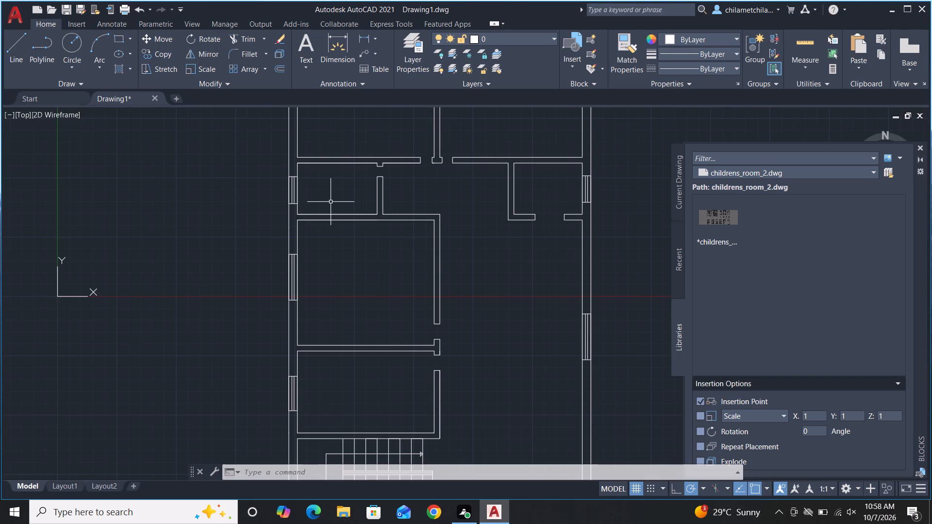
scroll(300, 200, "down", 2)
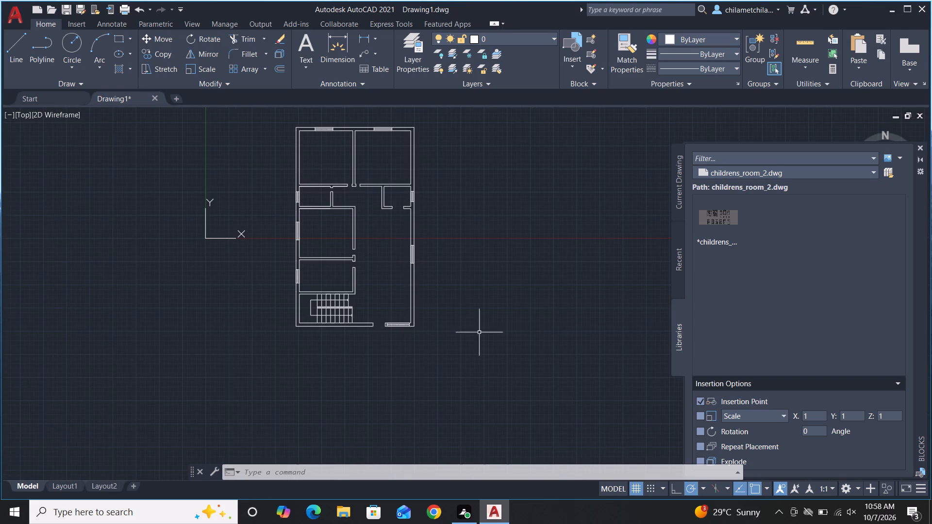
scroll(554, 382, "down", 1)
scroll(402, 281, "up", 3)
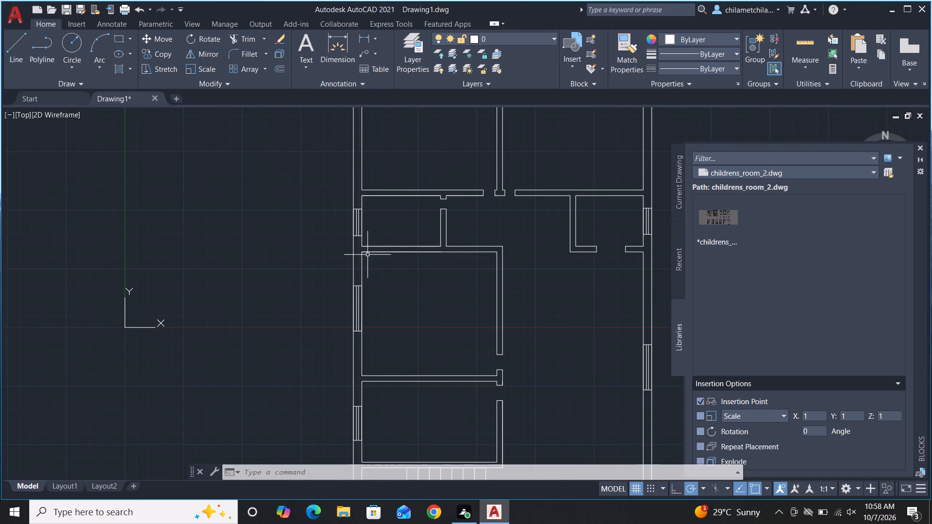
scroll(341, 215, "down", 1)
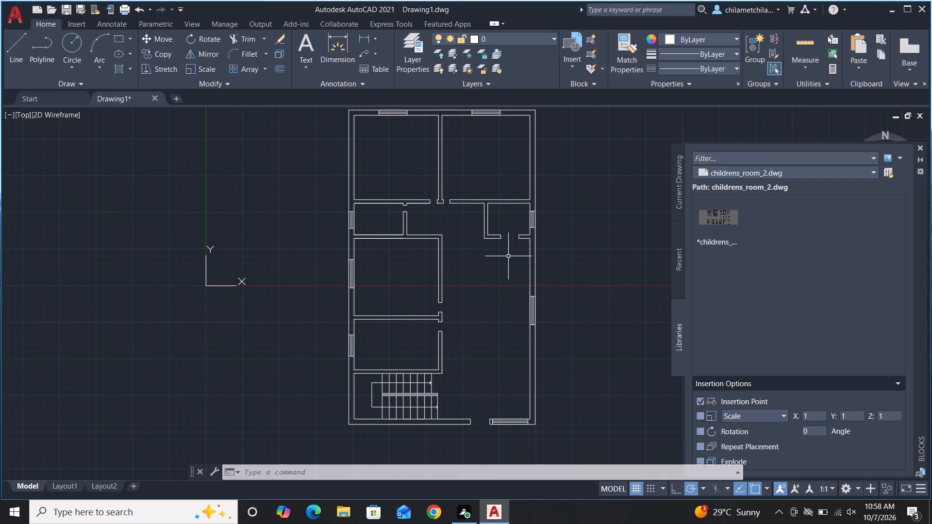
scroll(432, 242, "down", 2)
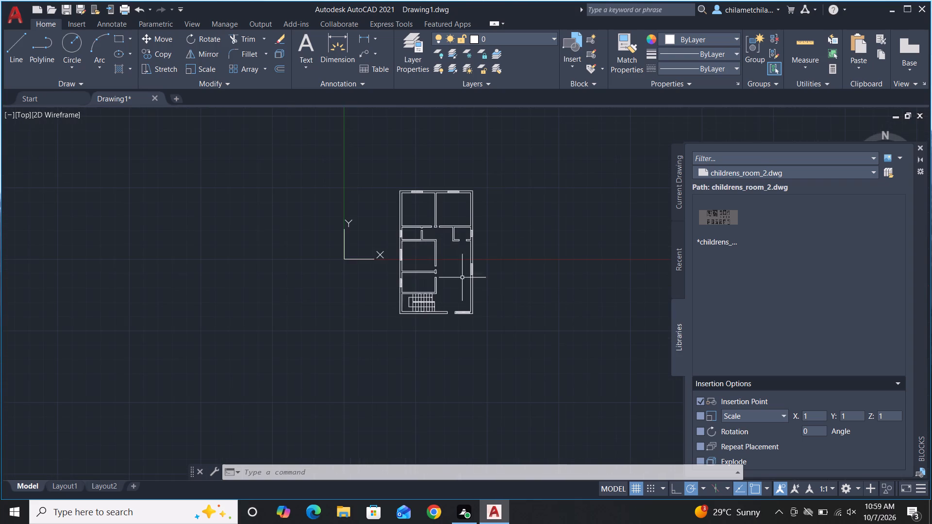
scroll(615, 408, "down", 1)
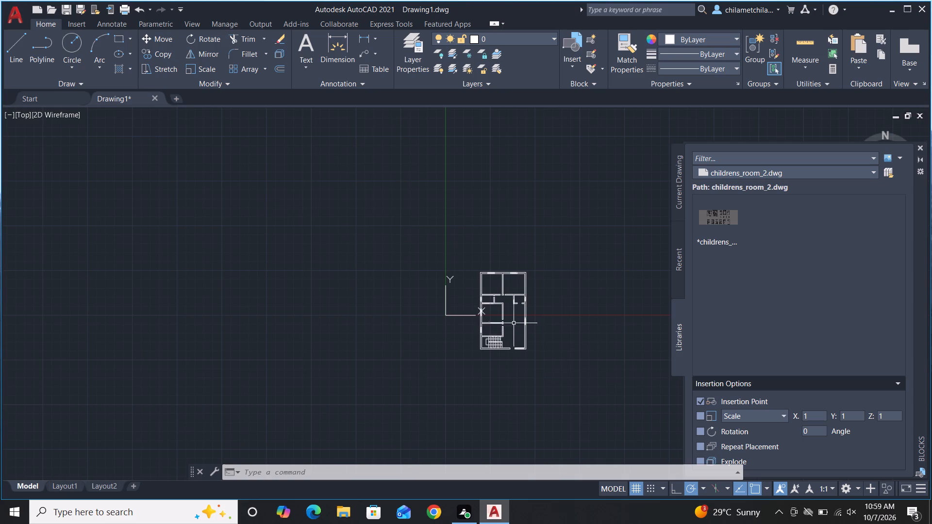
scroll(513, 301, "up", 3)
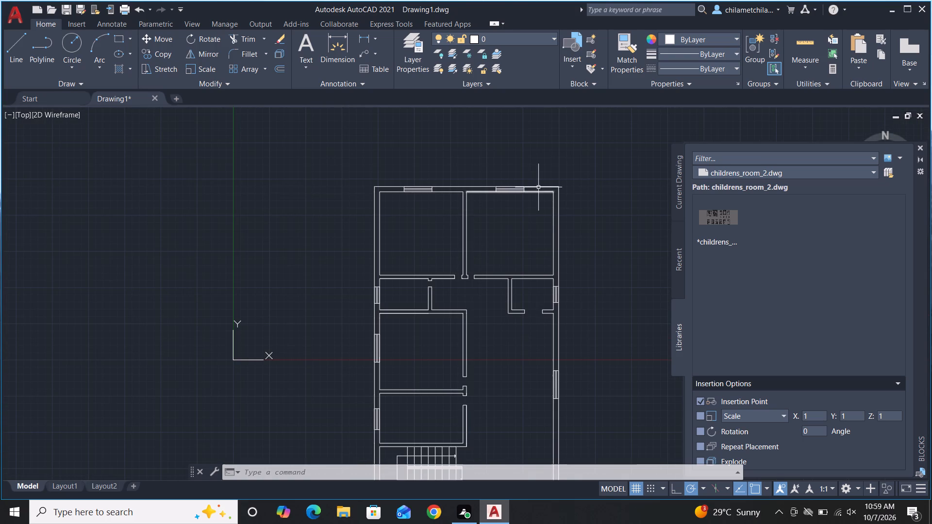
scroll(590, 163, "down", 1)
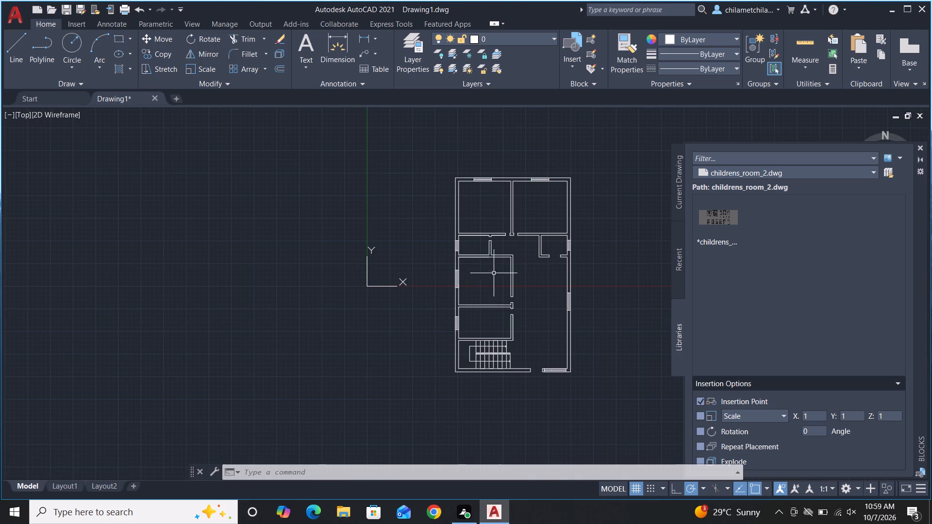
scroll(490, 274, "up", 2)
scroll(368, 192, "down", 1)
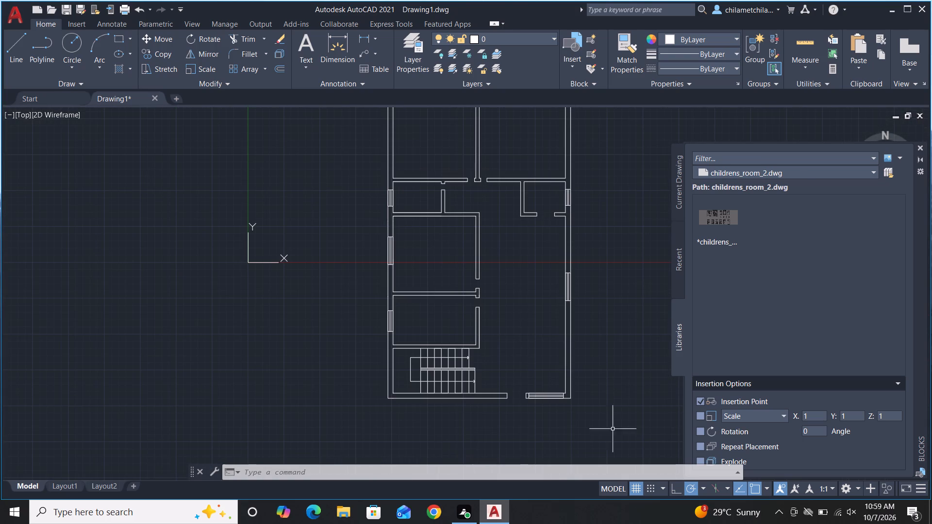
scroll(624, 413, "down", 1)
scroll(558, 330, "up", 3)
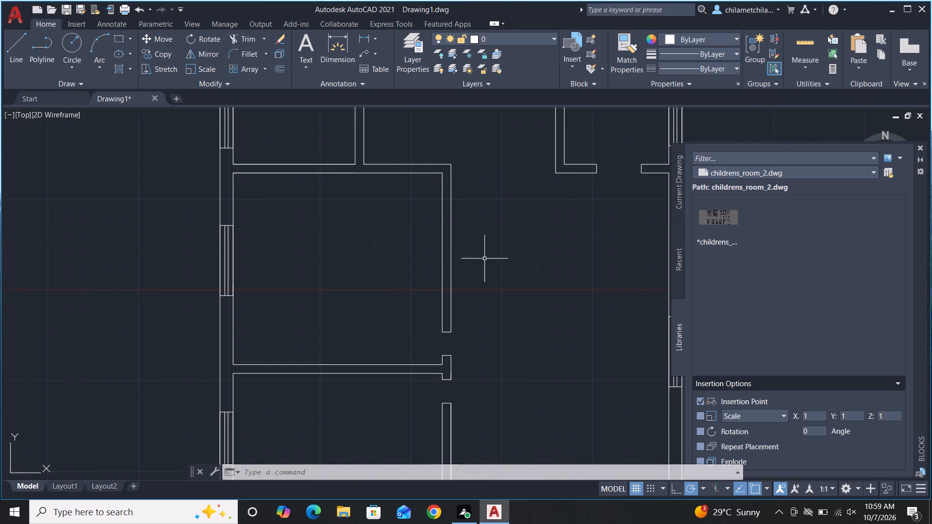
Inspect the bottom entrance opening, its adjoining window and the staircase flights up close.
scroll(484, 259, "down", 2)
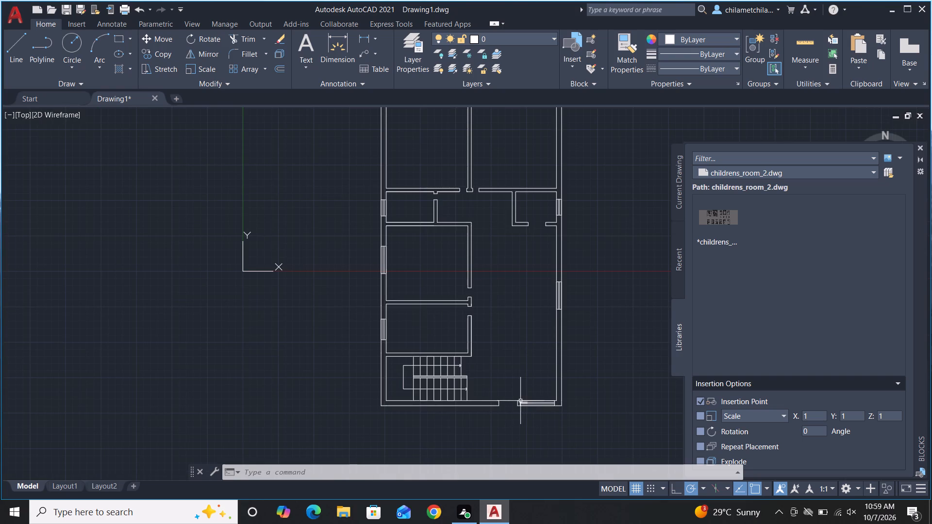
scroll(520, 401, "up", 3)
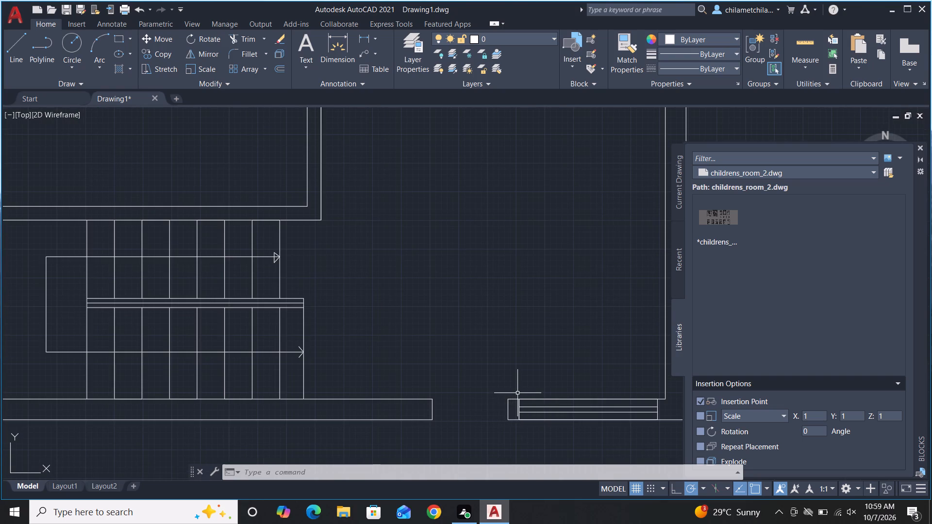
scroll(517, 393, "up", 3)
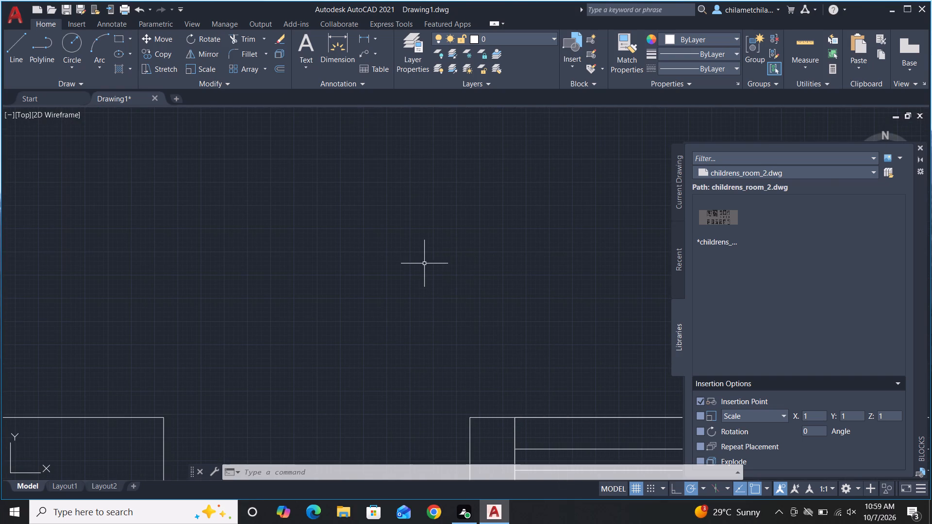
scroll(424, 263, "down", 2)
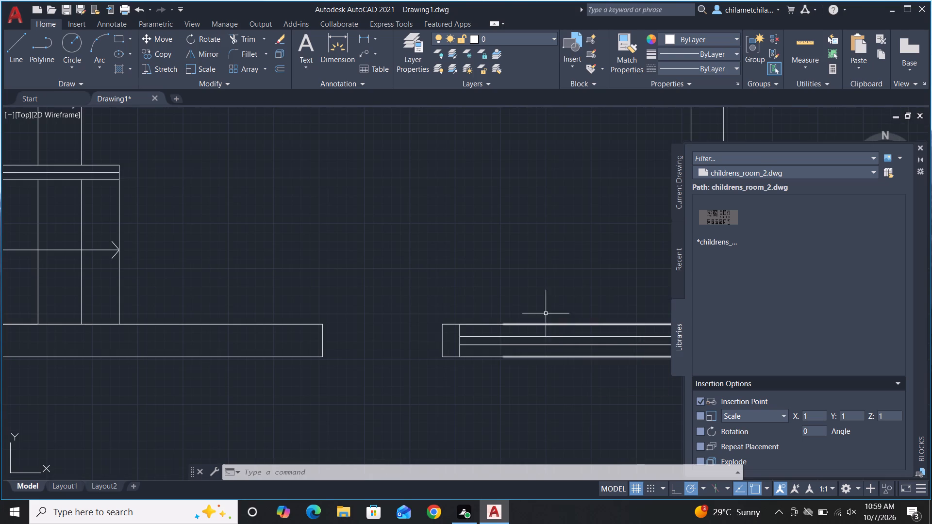
scroll(483, 276, "down", 3)
scroll(620, 362, "down", 1)
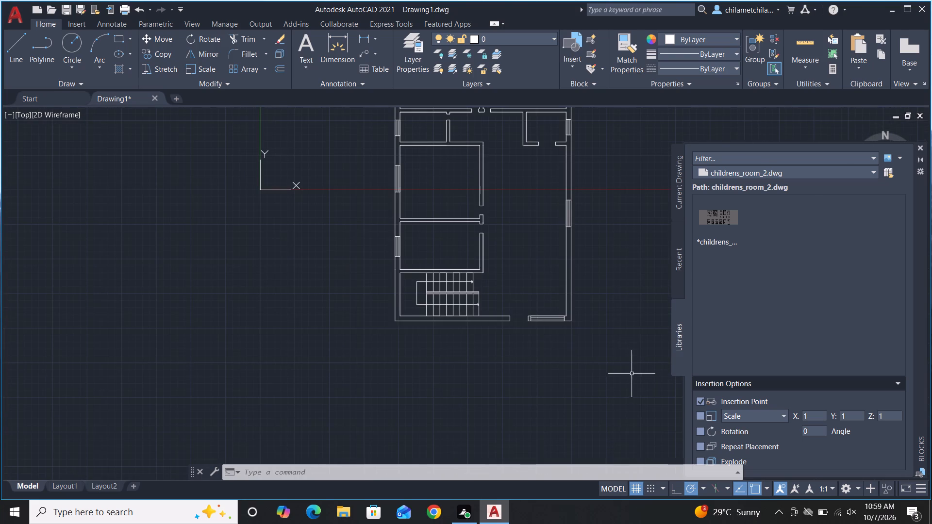
Review the whole floor plan once more, checking the overall layout of rooms, partitions, staircase, openings and windows.
scroll(548, 324, "down", 2)
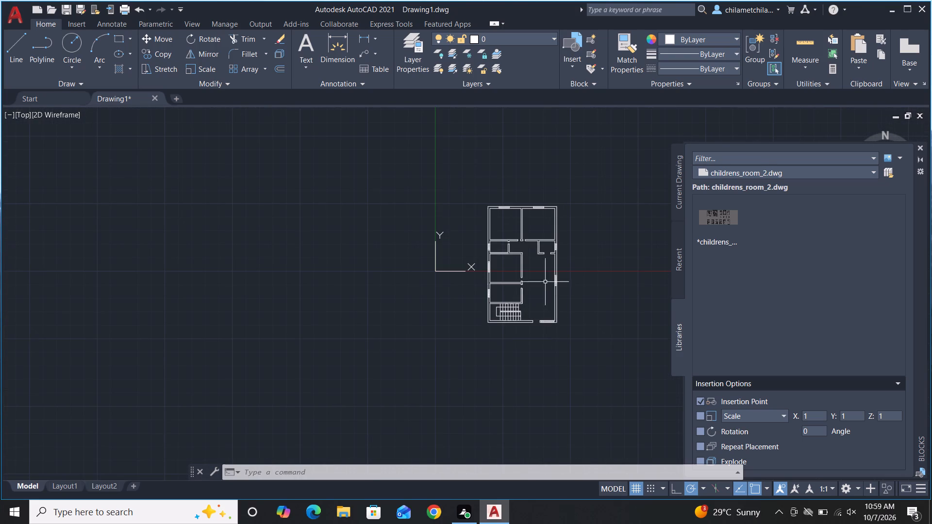
scroll(531, 245, "up", 3)
scroll(391, 187, "down", 2)
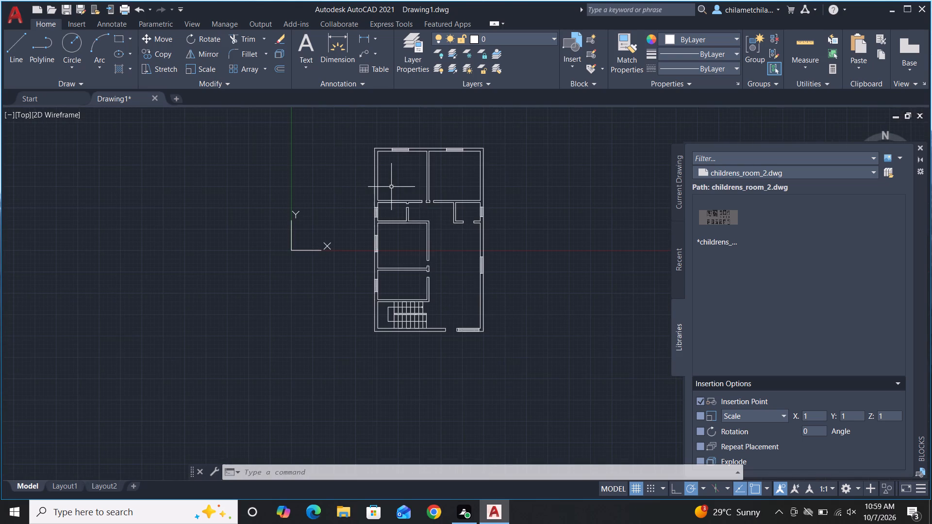
scroll(590, 377, "down", 1)
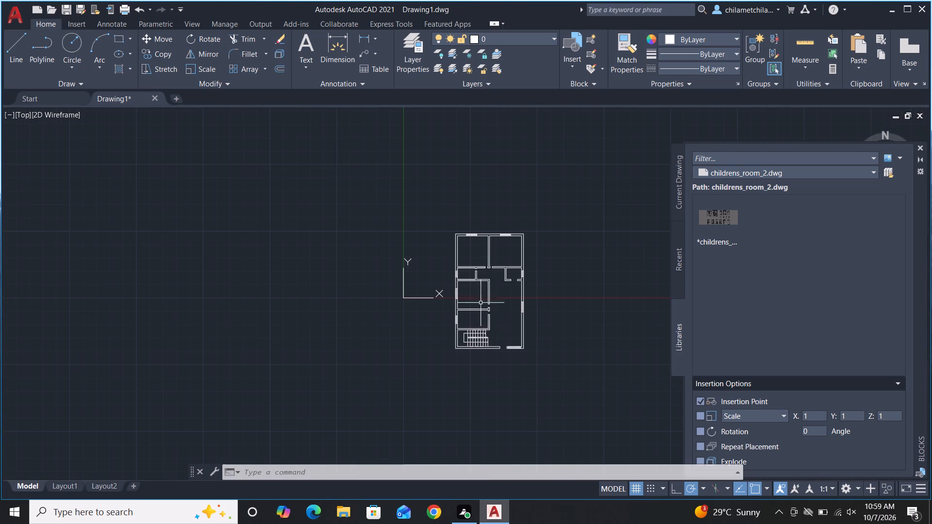
scroll(479, 295, "up", 2)
scroll(357, 232, "down", 1)
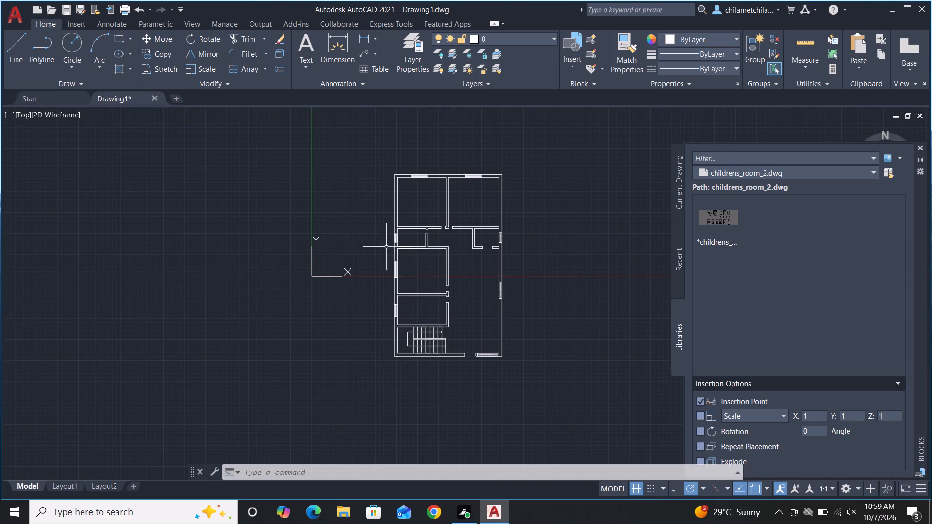
scroll(650, 432, "down", 1)
scroll(518, 336, "up", 1)
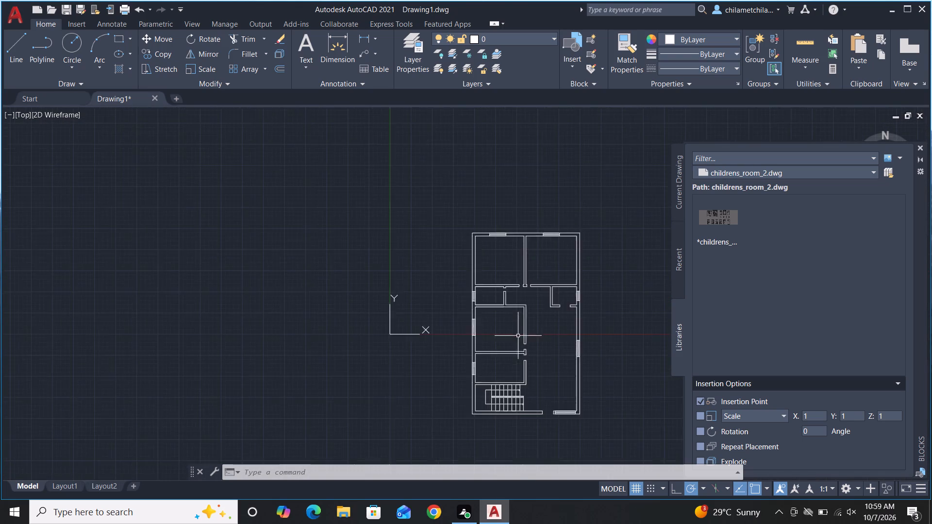
scroll(518, 336, "up", 2)
scroll(311, 230, "down", 1)
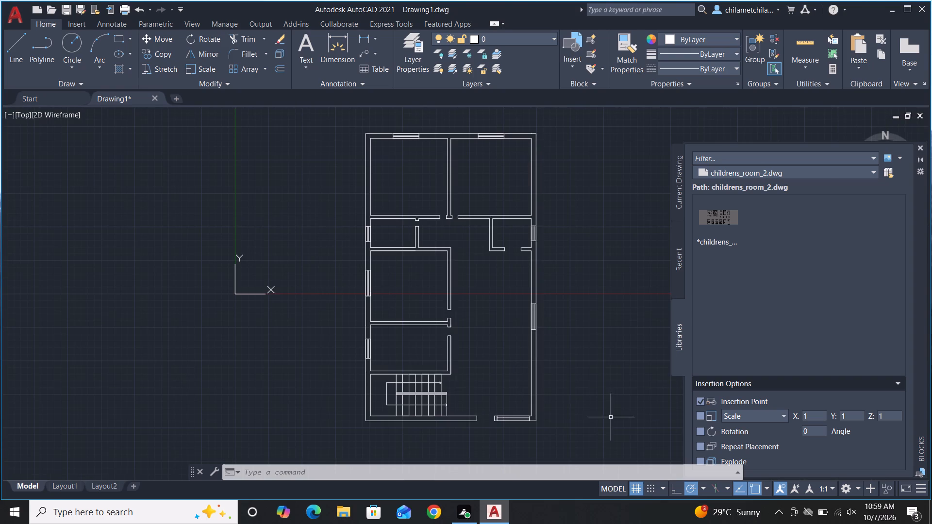
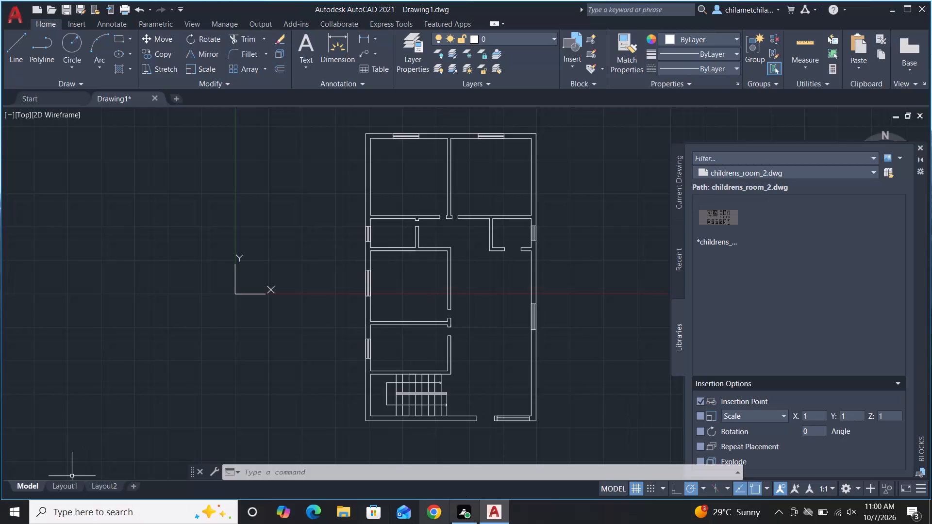
Draw a 2' vertical line up from the upper-left corner of the central wall stub, beside the left bedroom's door opening.
scroll(476, 219, "down", 2)
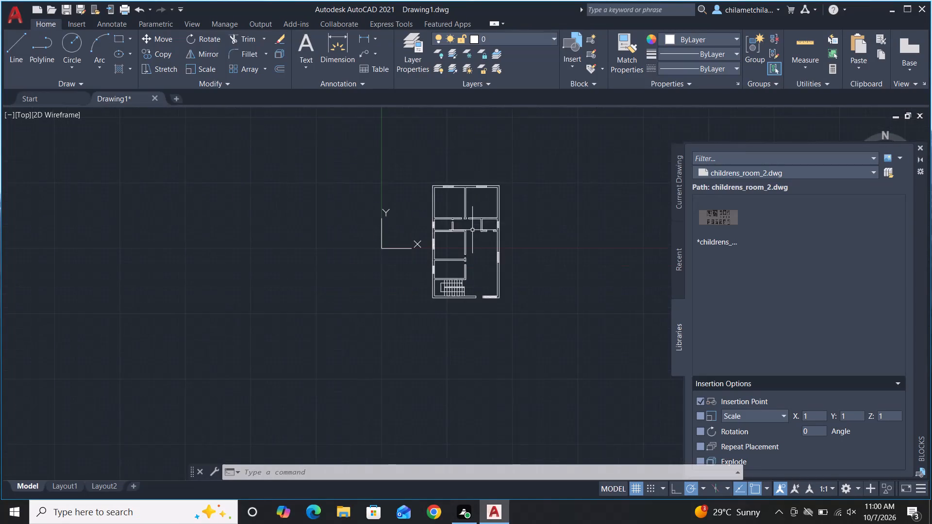
scroll(469, 237, "up", 3)
scroll(467, 250, "down", 1)
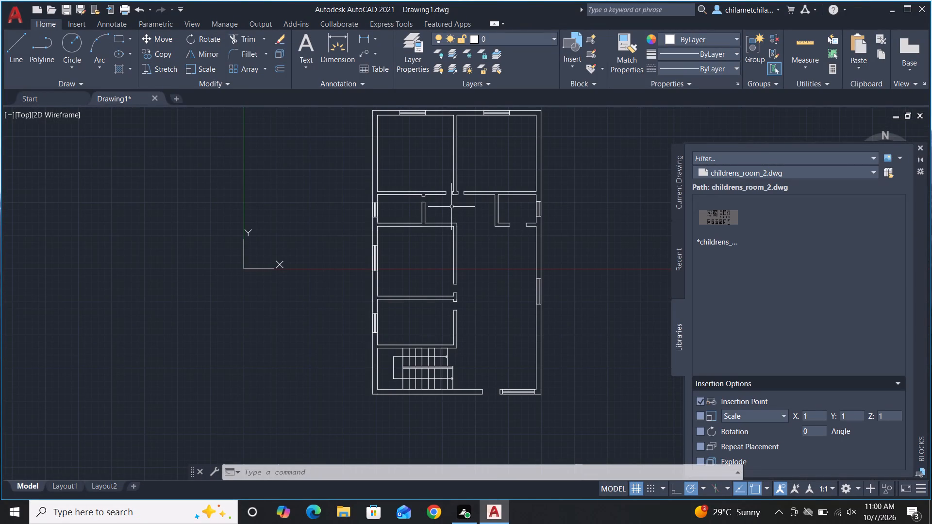
scroll(449, 194, "up", 3)
scroll(447, 199, "down", 3)
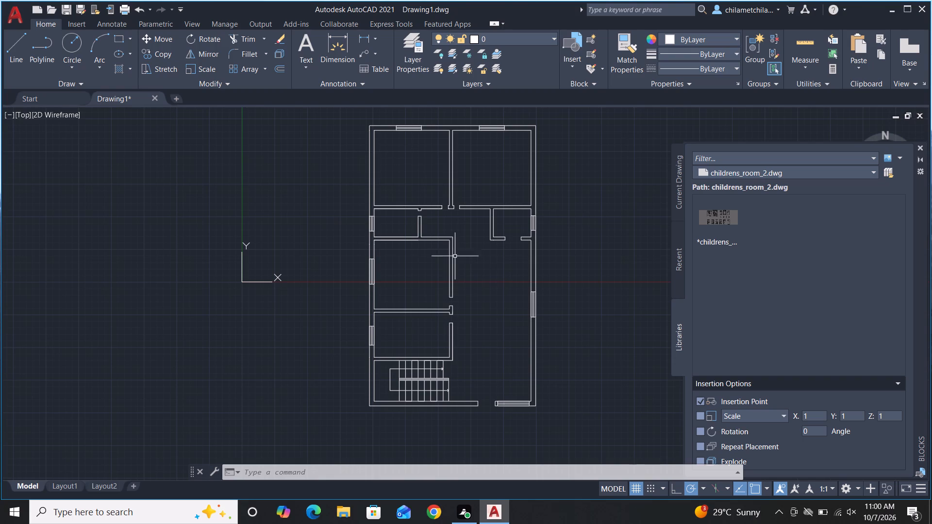
scroll(446, 200, "up", 3)
scroll(444, 201, "down", 1)
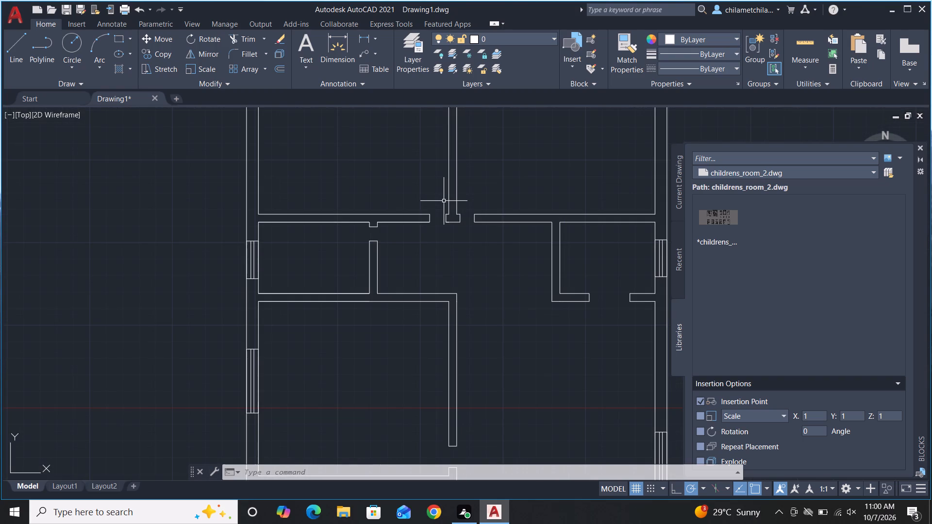
type("L")
key("space")
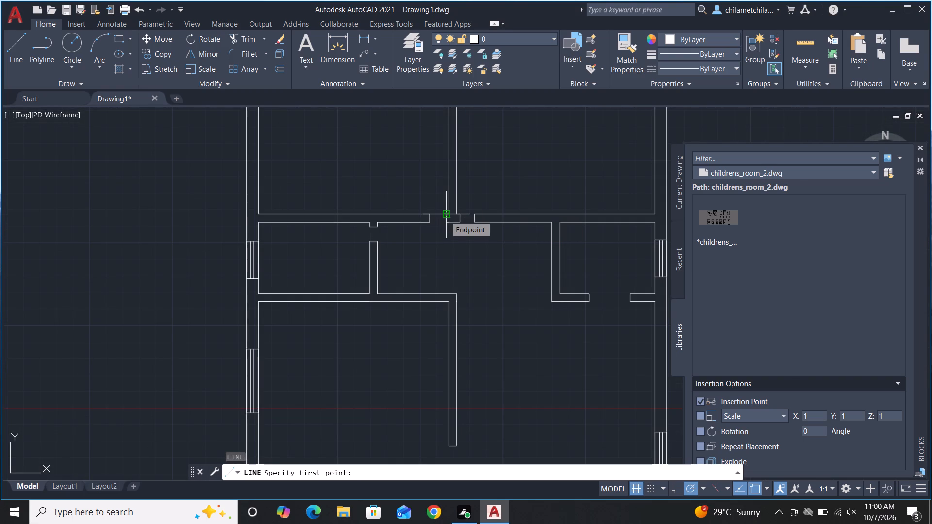
scroll(445, 216, "up", 3)
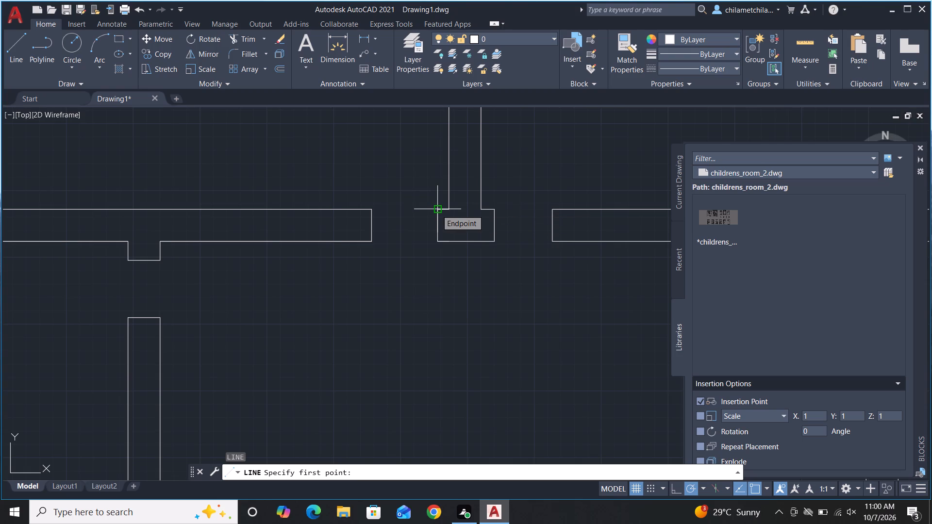
left_click(436, 211)
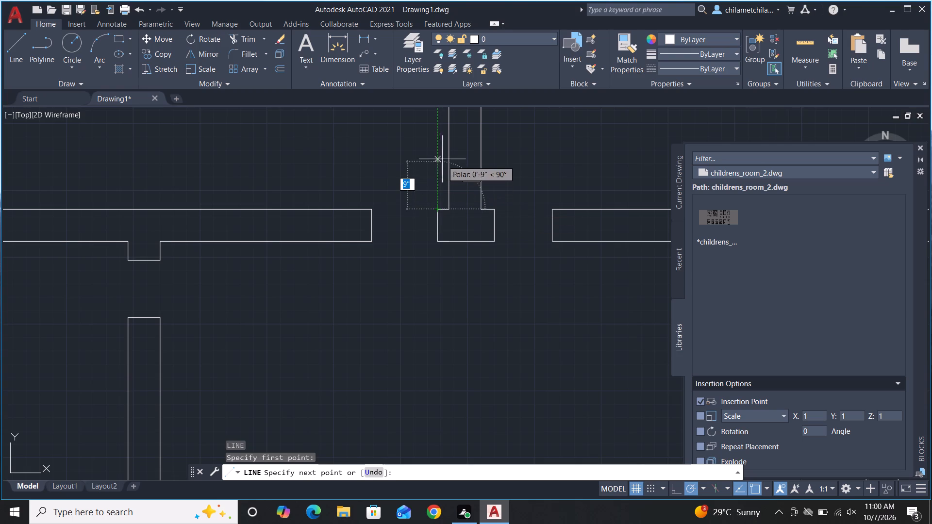
type("2'")
key("Return")
key("Escape")
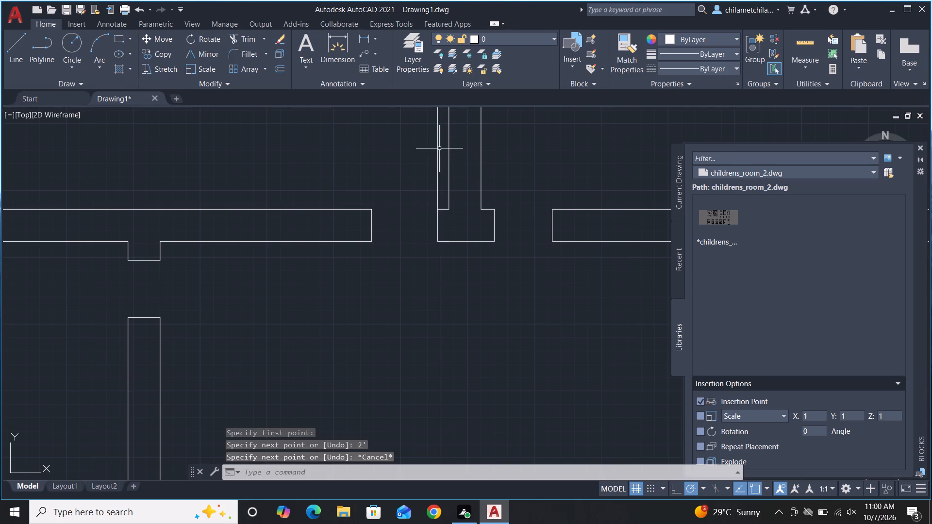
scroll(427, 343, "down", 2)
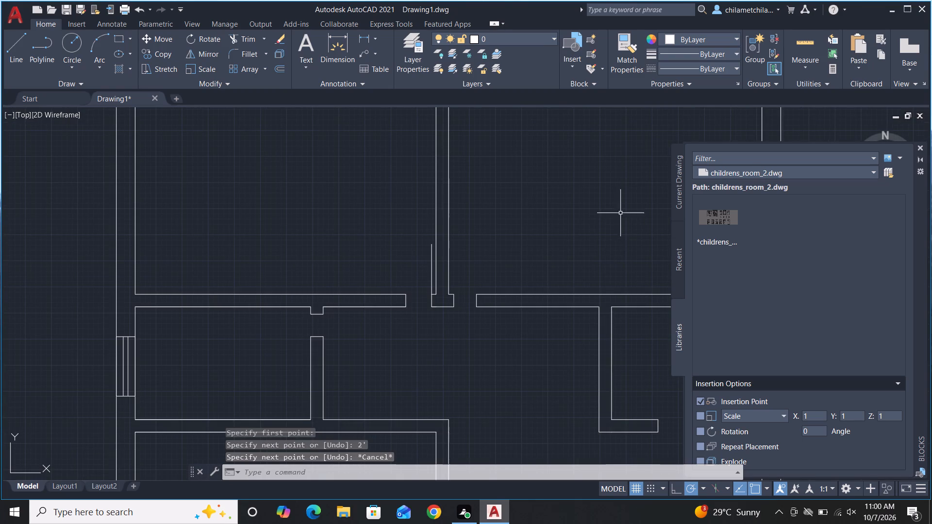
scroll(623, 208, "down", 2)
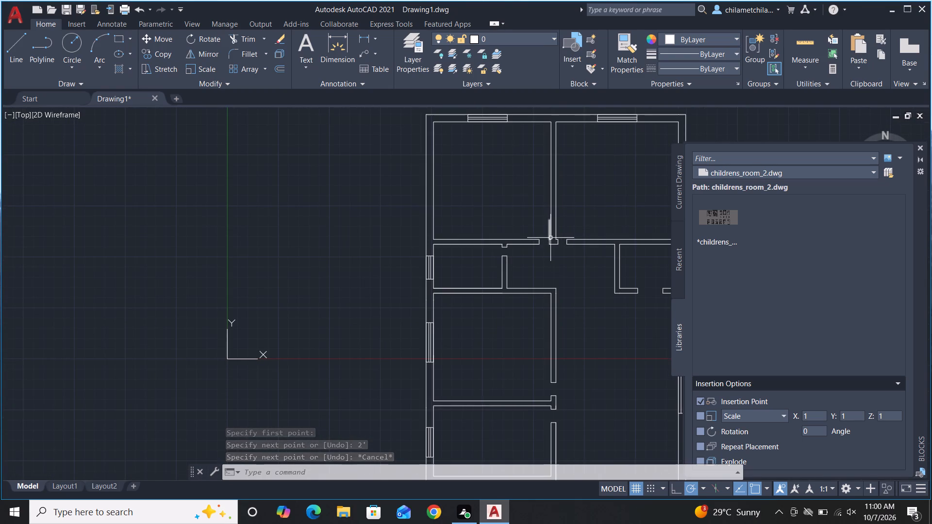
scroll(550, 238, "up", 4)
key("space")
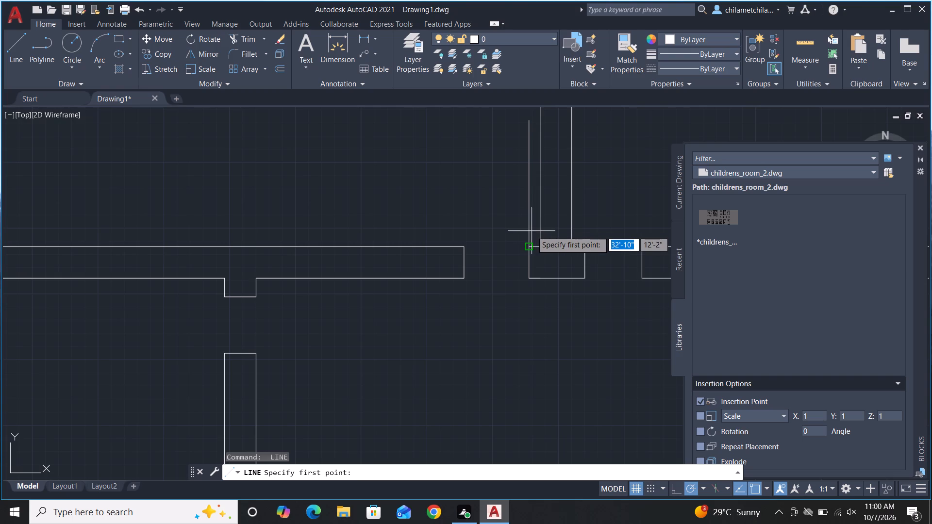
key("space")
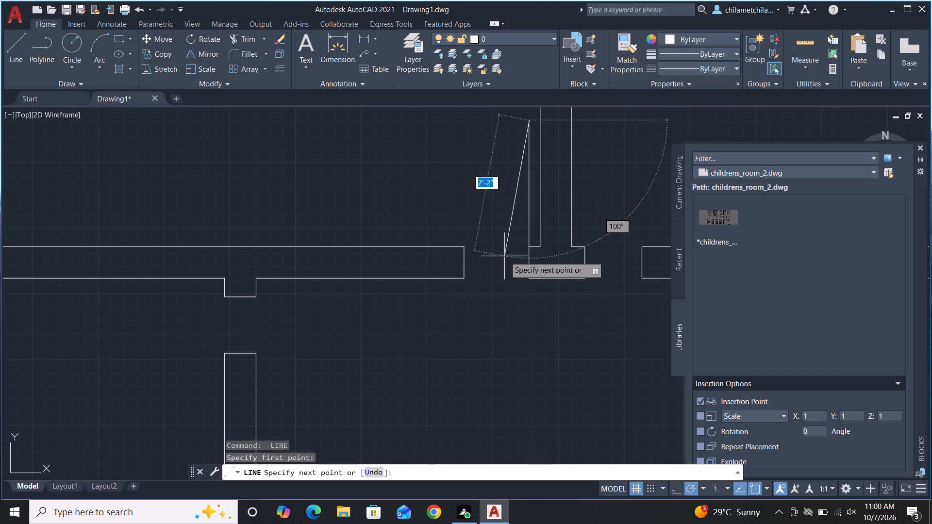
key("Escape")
Offset the 2' line by 2" to its left, toward the door opening, to give the door leaf its thickness.
key("o")
key("space")
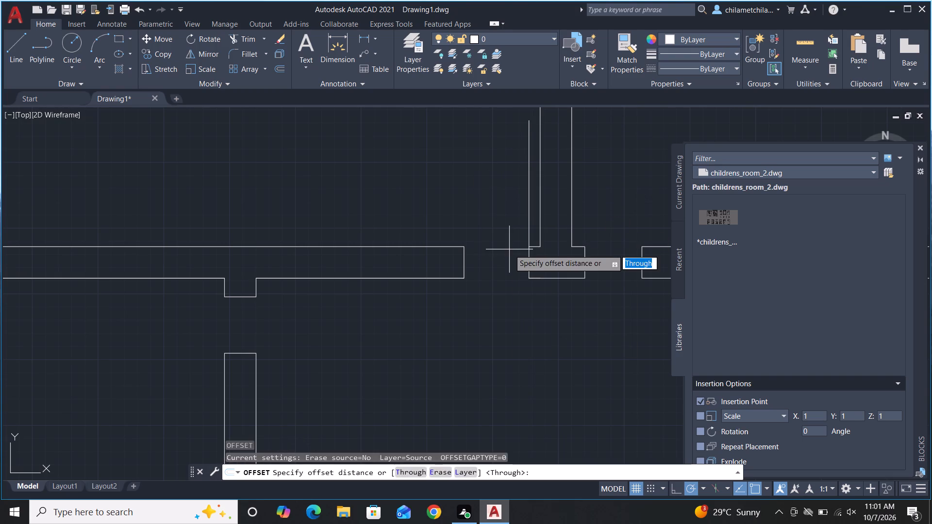
key("space")
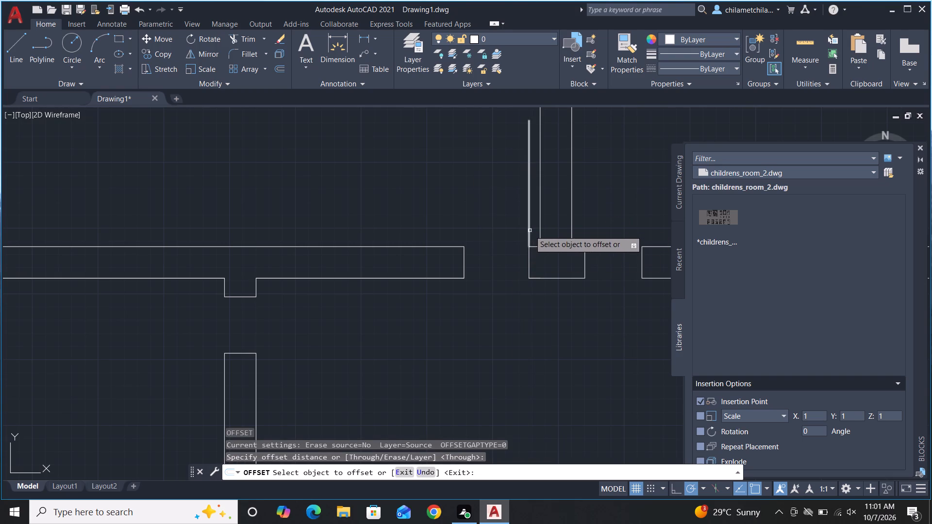
left_click(530, 231)
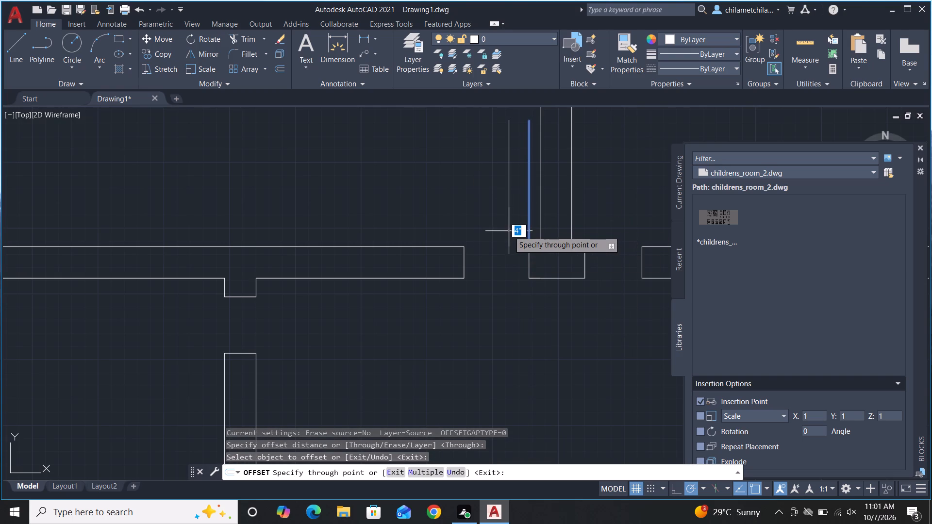
key("2")
key("shift+quotedbl")
key("Return")
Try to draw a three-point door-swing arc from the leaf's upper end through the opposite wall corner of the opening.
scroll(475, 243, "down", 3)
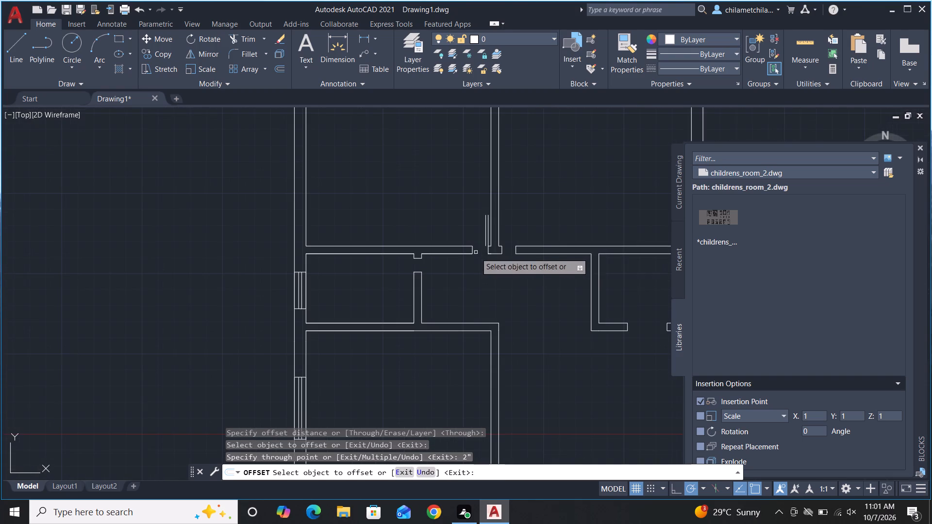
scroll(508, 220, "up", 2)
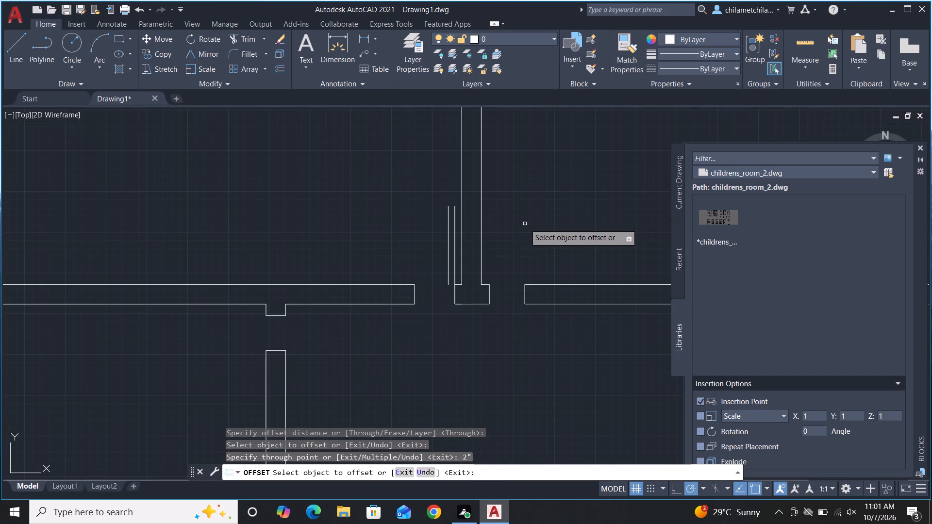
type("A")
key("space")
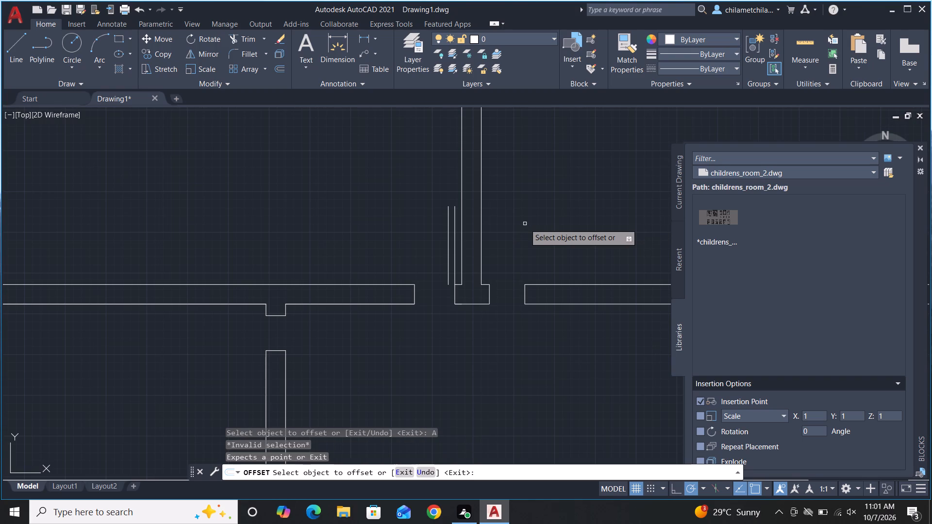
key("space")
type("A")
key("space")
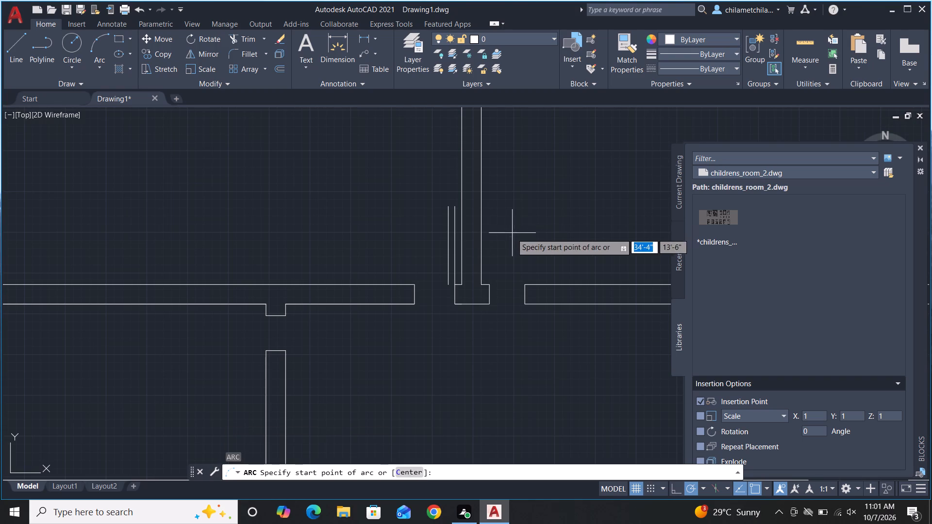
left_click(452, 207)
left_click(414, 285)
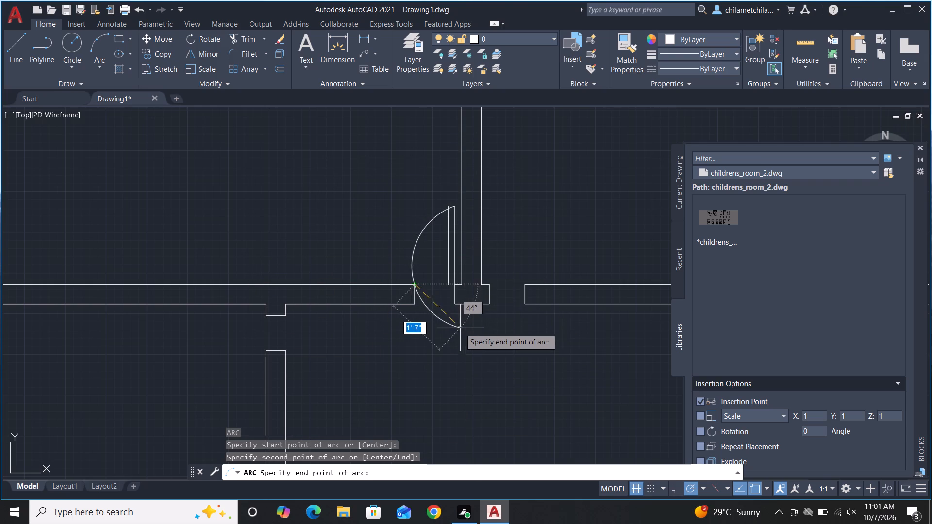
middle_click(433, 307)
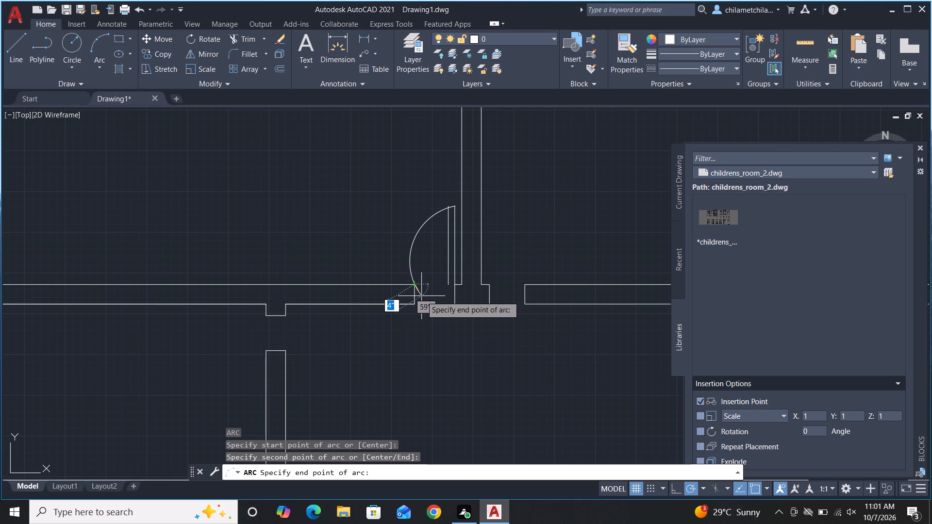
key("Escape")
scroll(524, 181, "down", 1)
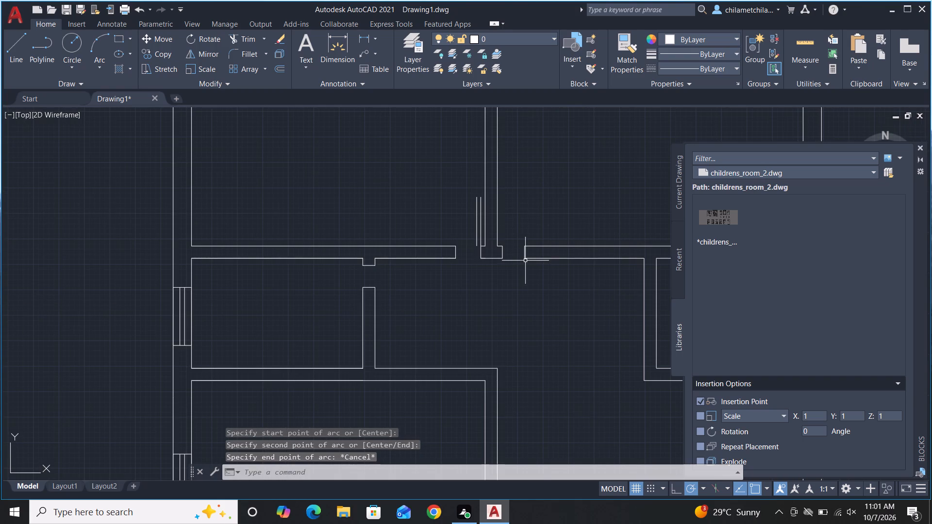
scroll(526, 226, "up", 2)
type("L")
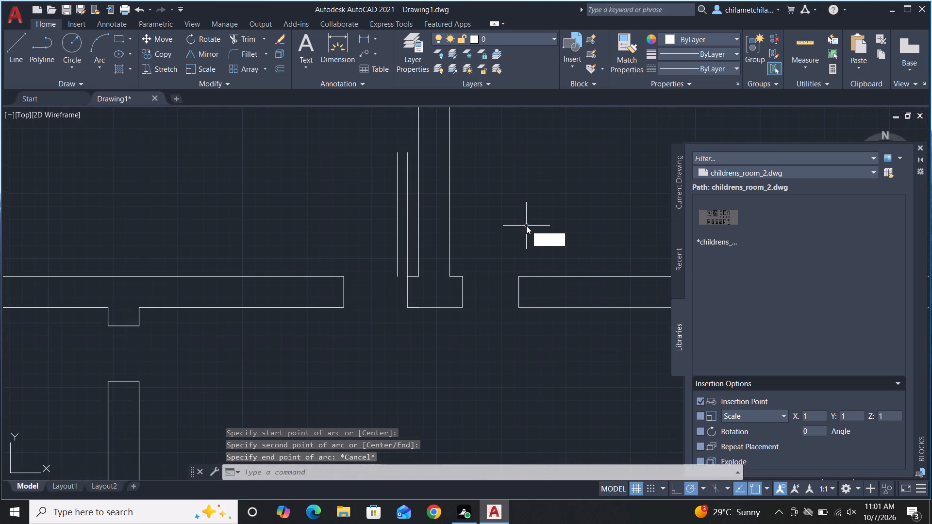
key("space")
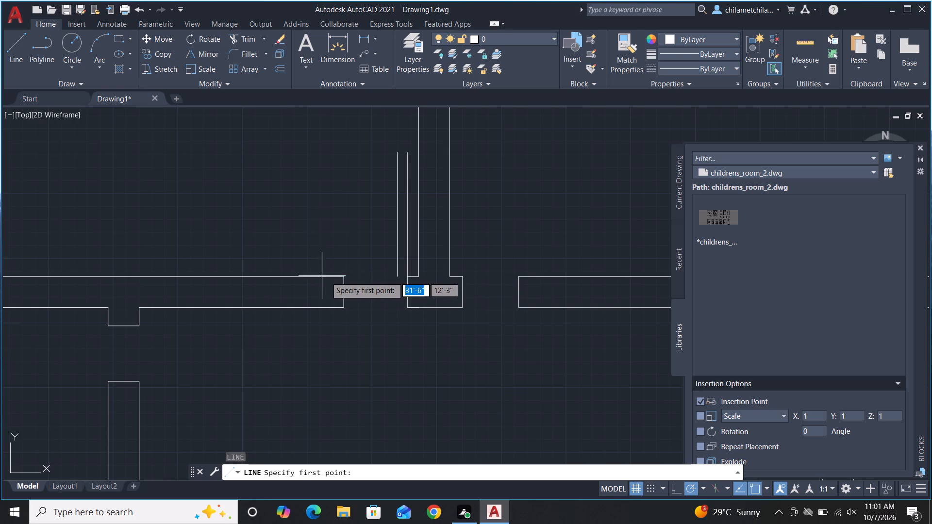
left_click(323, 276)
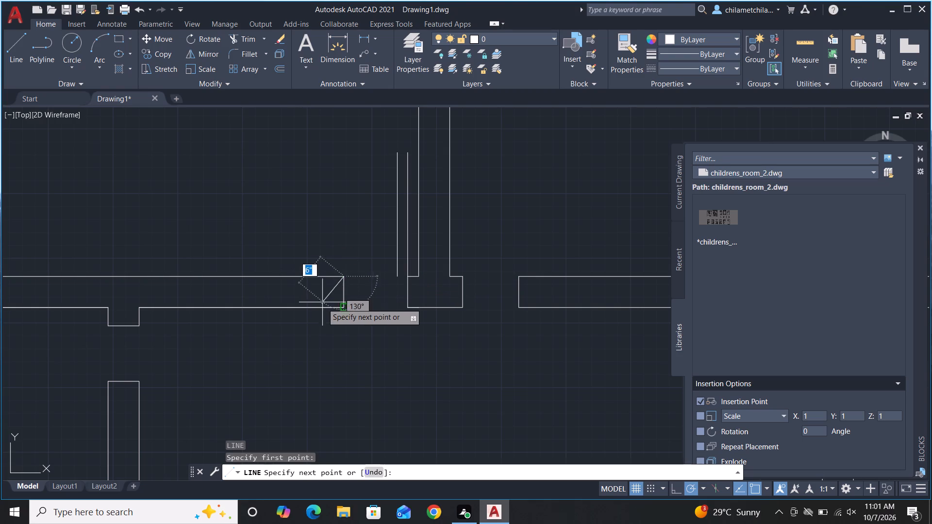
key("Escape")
Draw a vertical line across the wall about 5" left of the left bedroom door opening's wall end.
key("space")
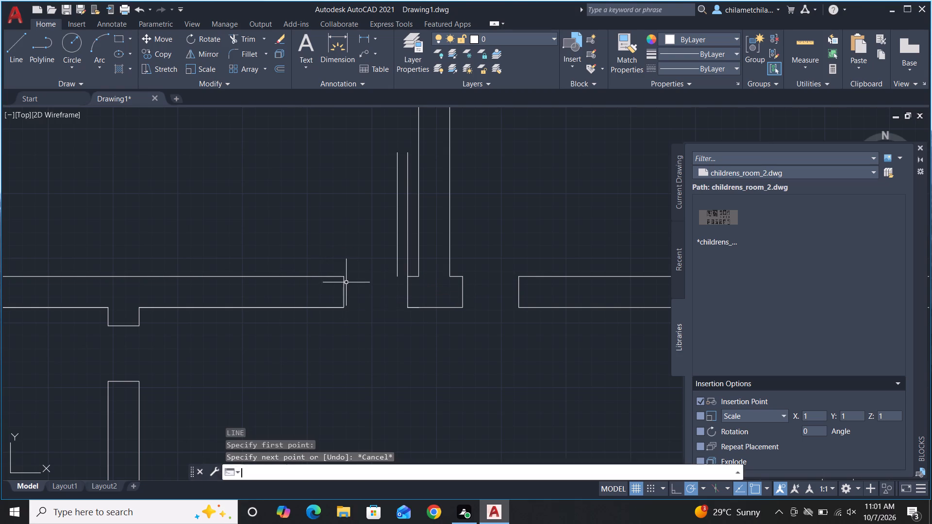
left_click(317, 279)
left_click(320, 314)
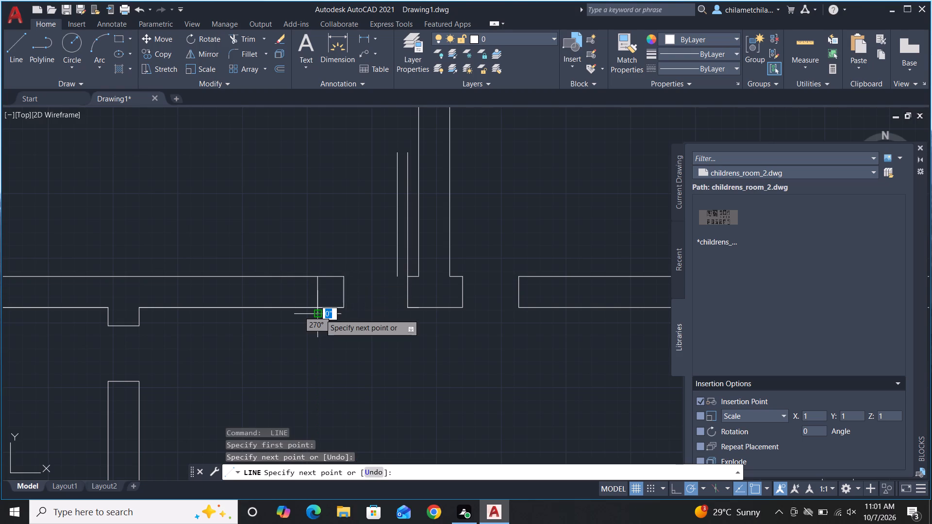
key("Escape")
Trim the wall back to the new vertical line and remove the leftover end pieces to widen the left door opening.
key("r")
key("Escape")
type("TR")
key("space")
left_click(333, 235)
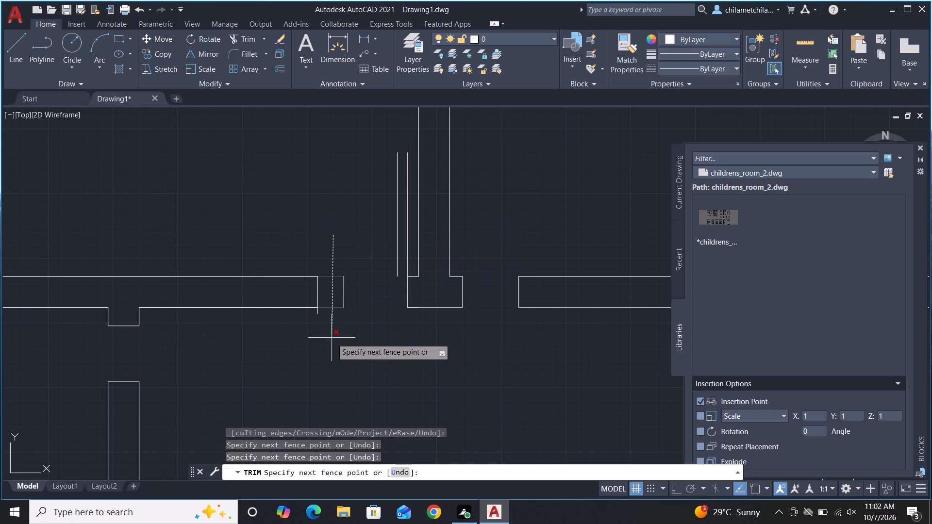
left_click(332, 338)
left_click(317, 313)
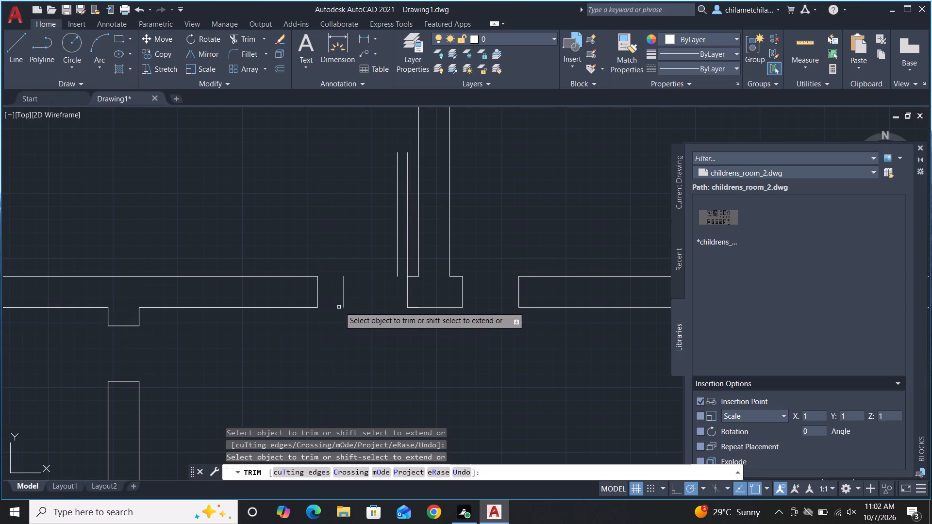
left_click(333, 296)
left_click(360, 297)
scroll(390, 327, "down", 2)
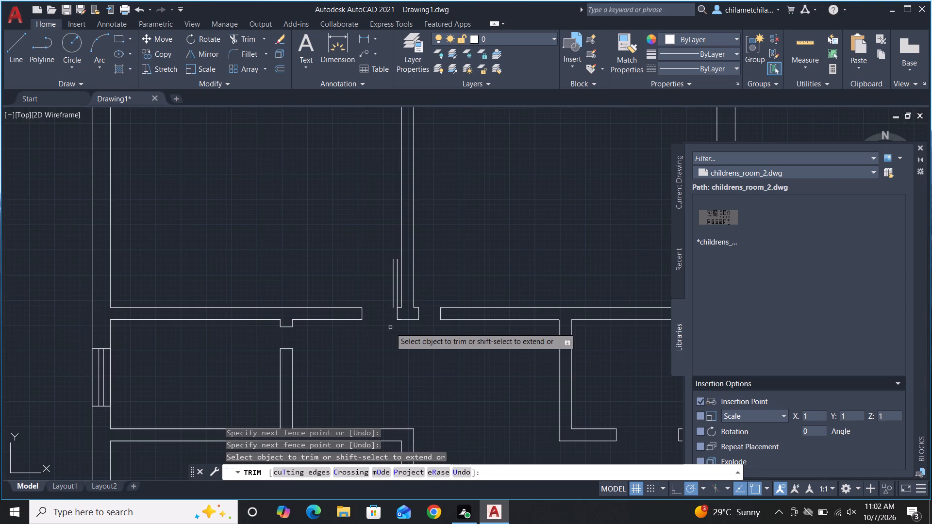
key("space")
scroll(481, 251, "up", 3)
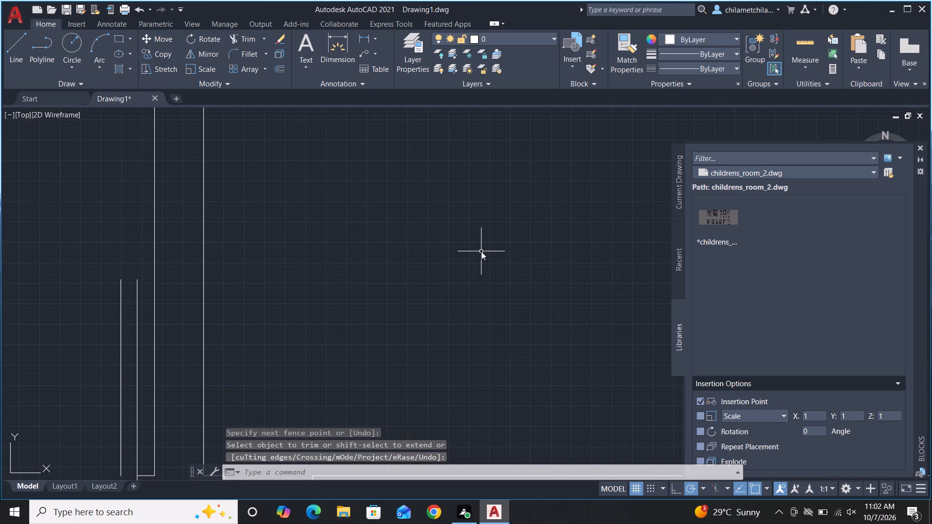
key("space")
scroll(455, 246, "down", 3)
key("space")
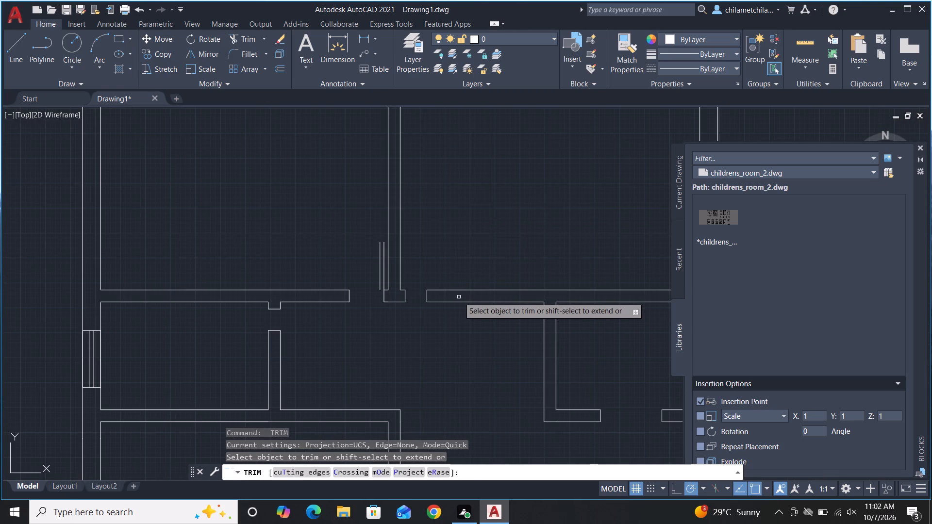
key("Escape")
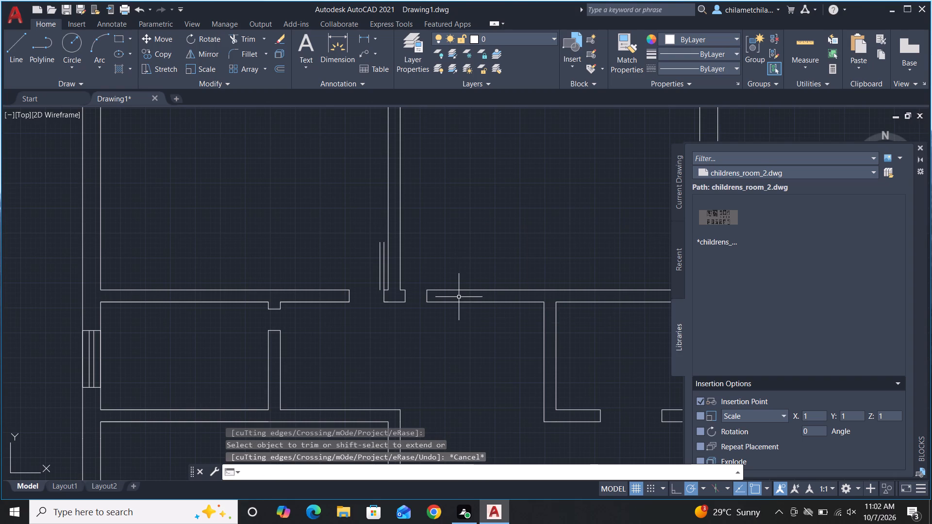
Draw a 6" vertical line across the wall, a short distance right of the right bedroom door opening's right wall end.
type("L")
key("space")
scroll(451, 301, "up", 2)
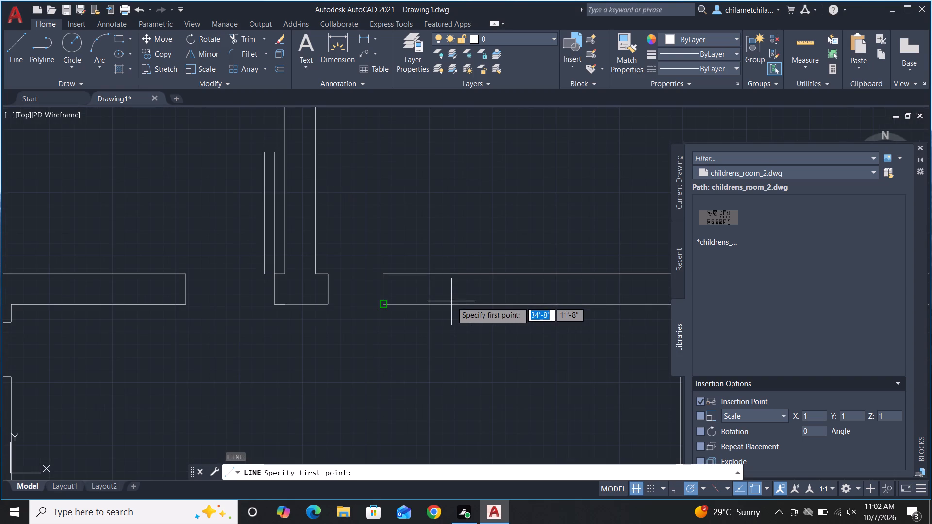
left_click(412, 275)
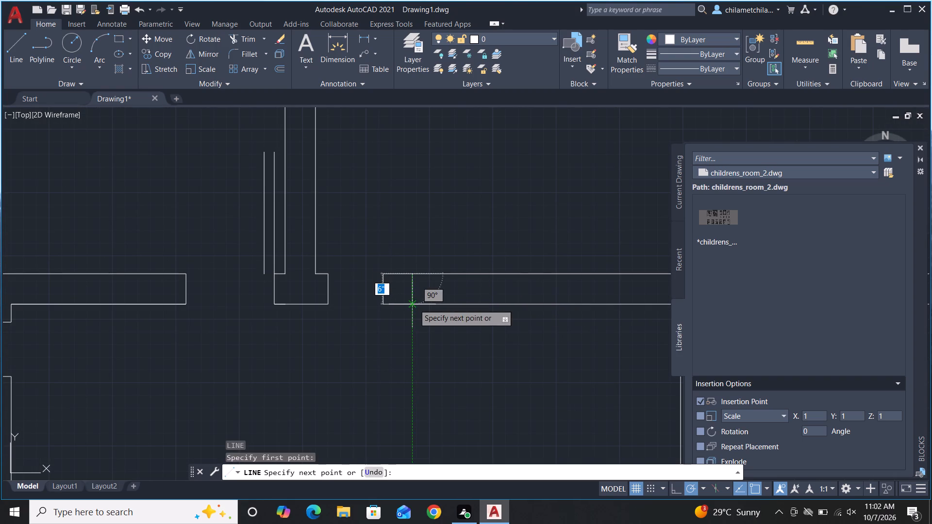
left_click(414, 304)
key("space")
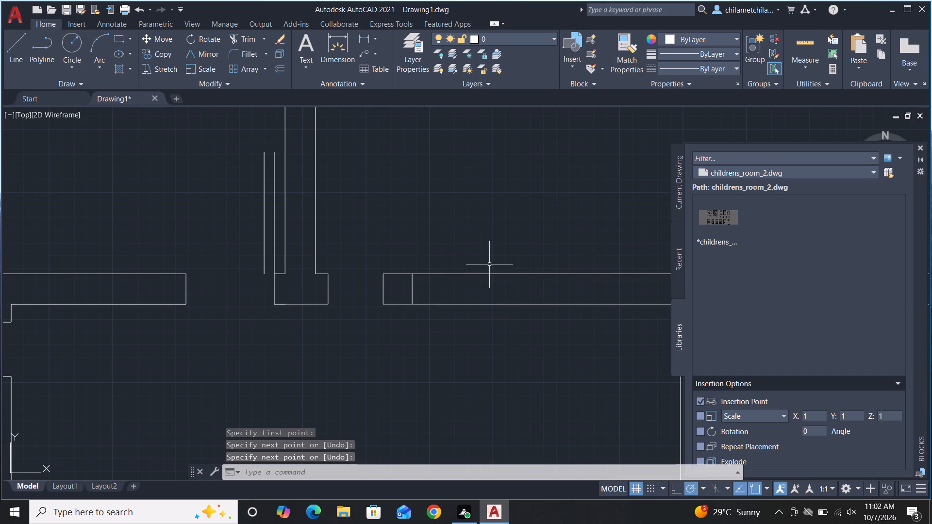
Trim the wall back to the new vertical line and remove the leftover end pieces to widen the right door opening.
type("TR")
key("space")
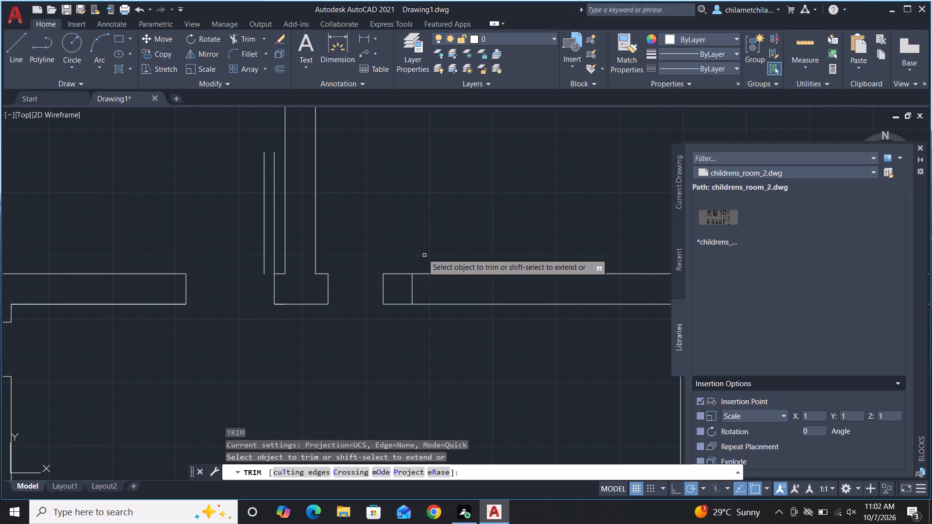
left_click(388, 238)
left_click(396, 344)
left_click(366, 290)
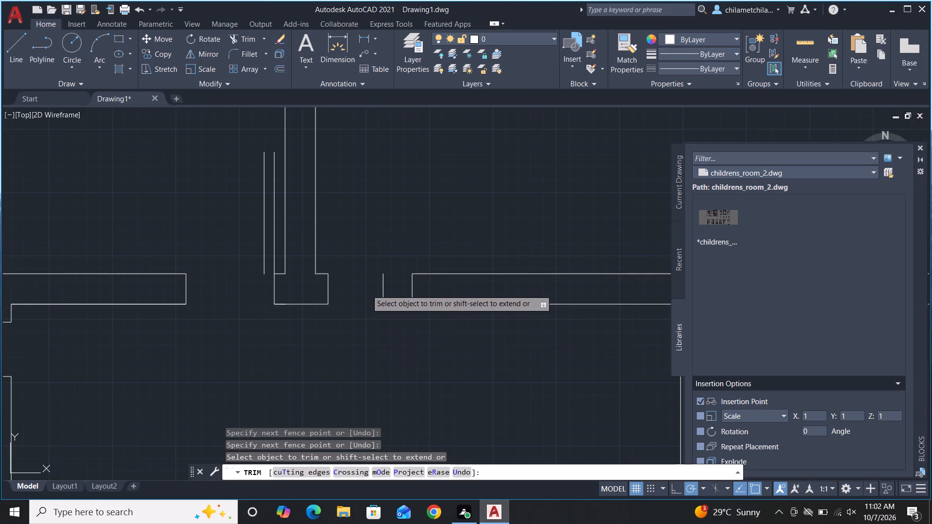
left_click(405, 303)
scroll(521, 271, "down", 2)
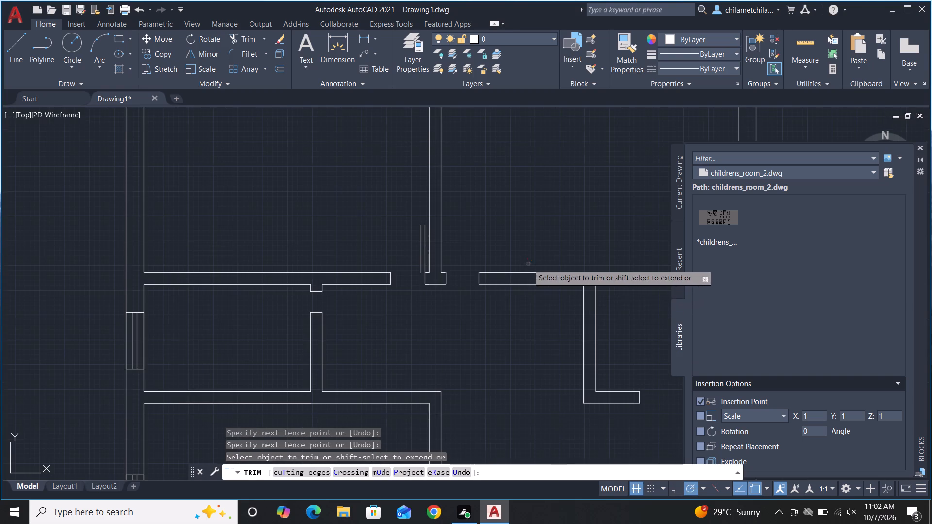
scroll(410, 278, "up", 2)
scroll(420, 293, "down", 1)
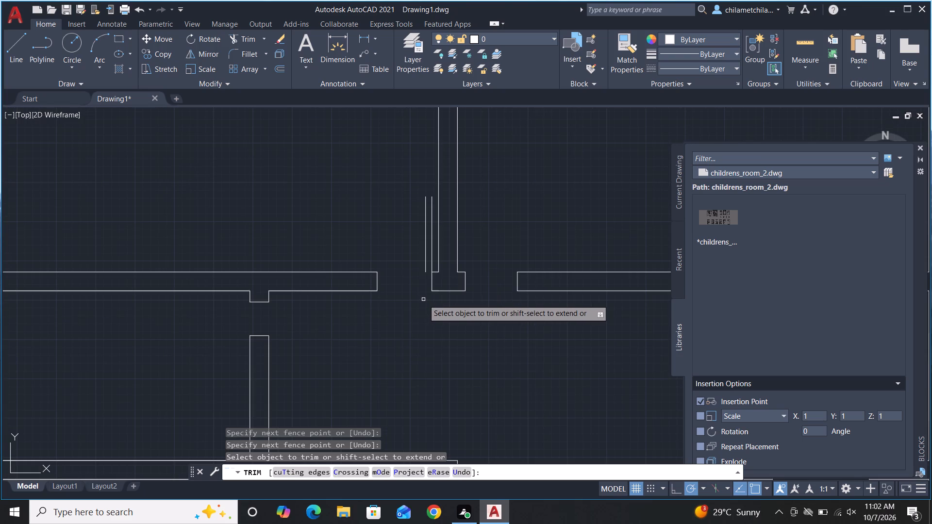
key("Escape")
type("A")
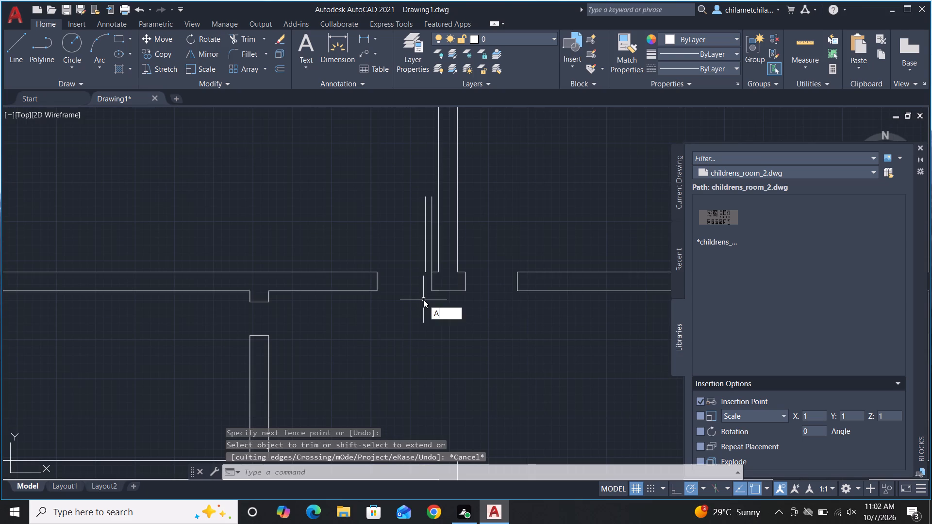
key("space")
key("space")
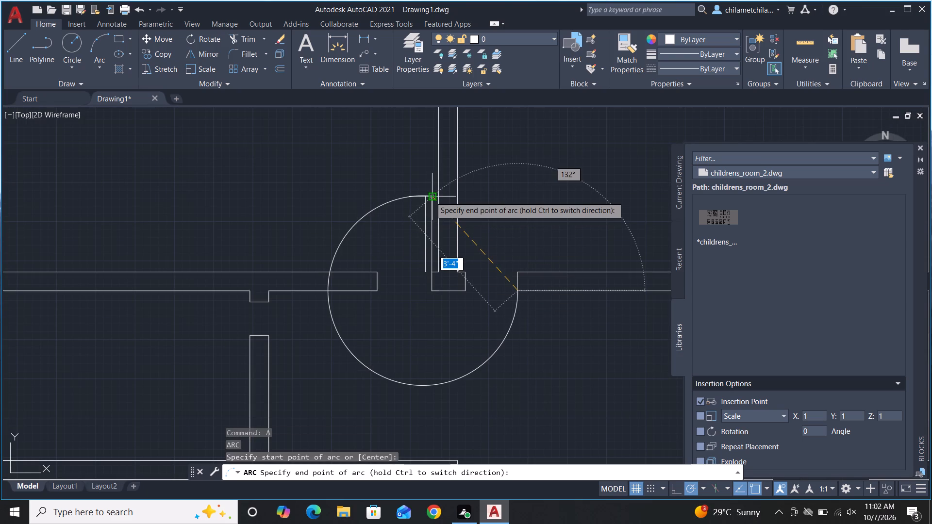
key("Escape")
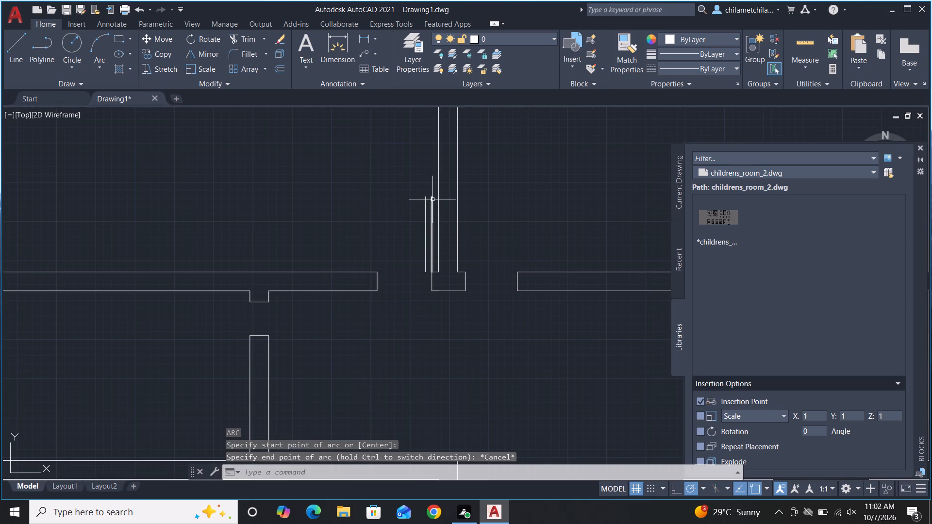
Draw a three-point arc from the left door leaf's upper end through the opposite wall corner, ending freehand beyond the wall between the rooms.
scroll(433, 199, "up", 2)
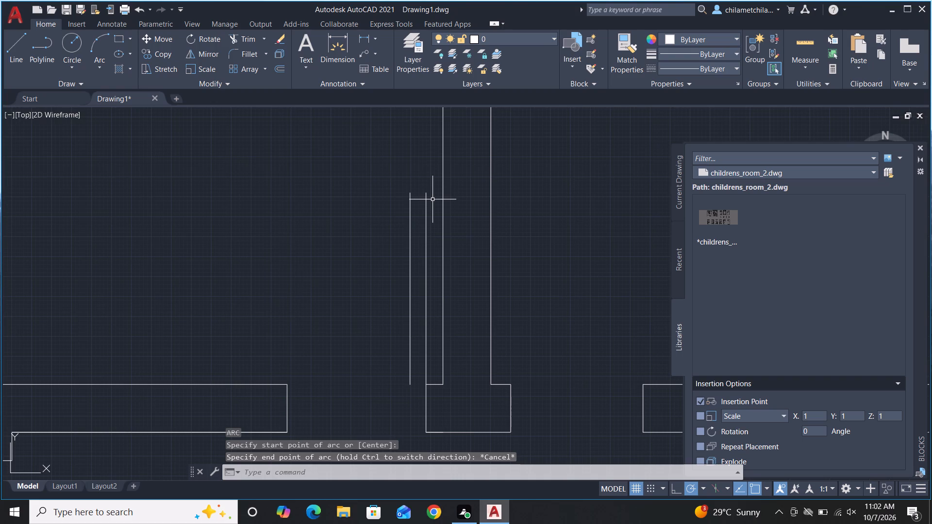
type("A")
key("space")
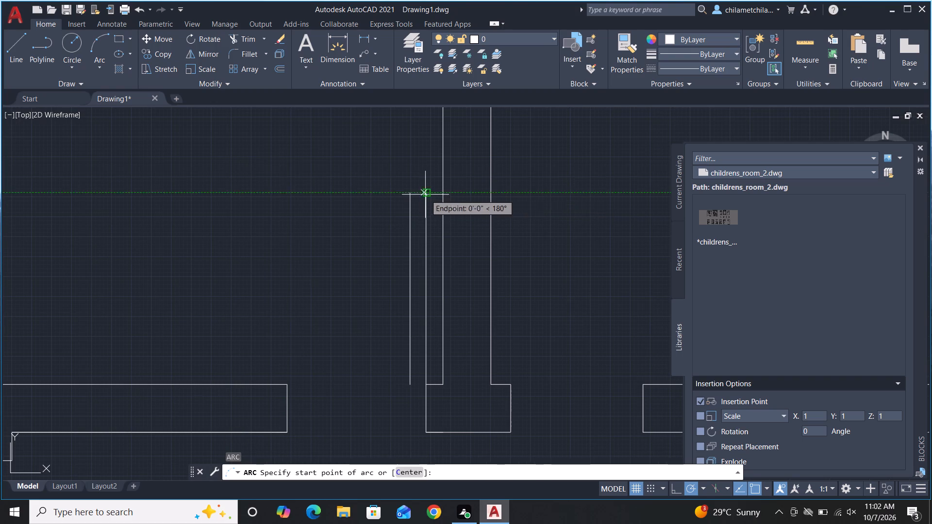
left_click(429, 196)
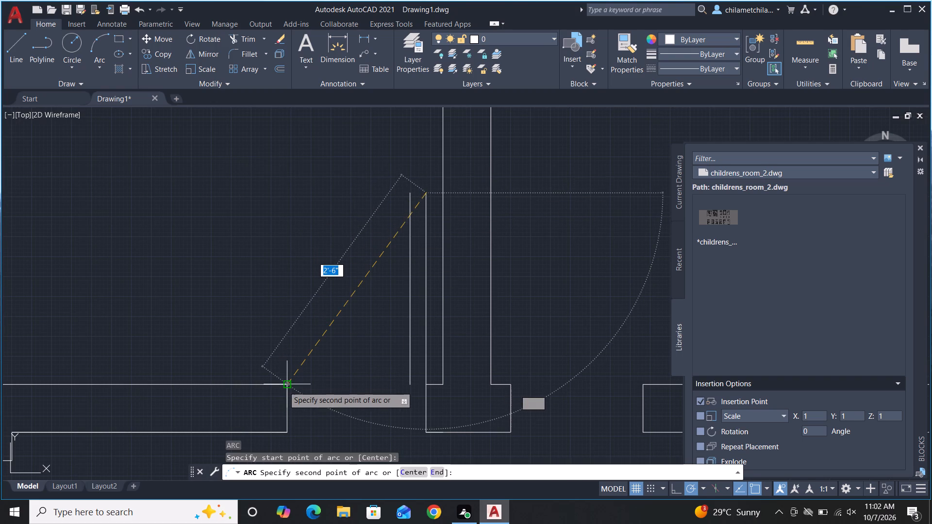
left_click(285, 386)
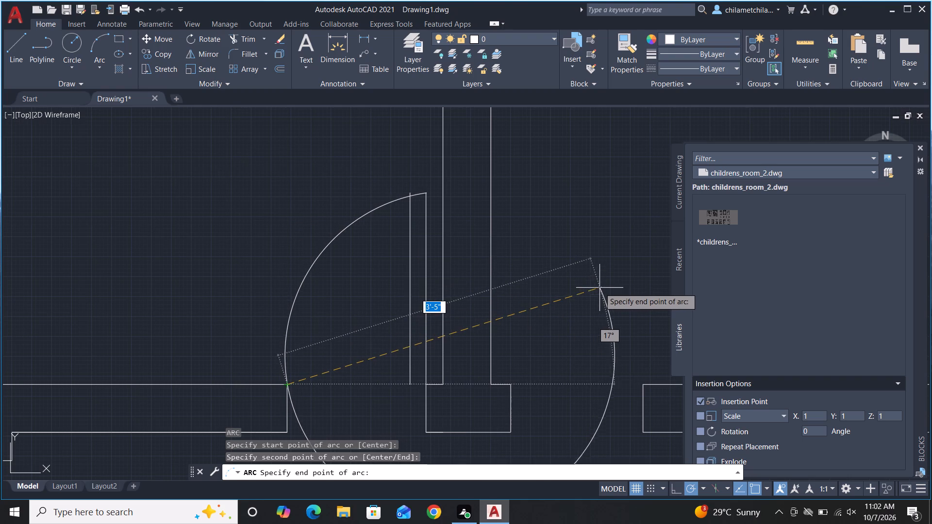
left_click(570, 279)
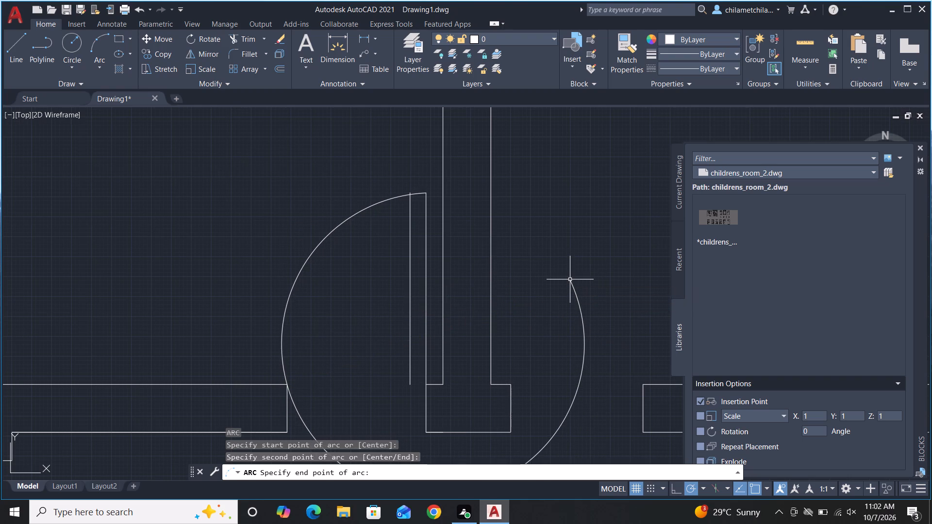
Trim the left door's swing arc back to the wall corner and trim the leaf line's overshoot above the arc.
scroll(561, 209, "down", 2)
scroll(537, 325, "up", 1)
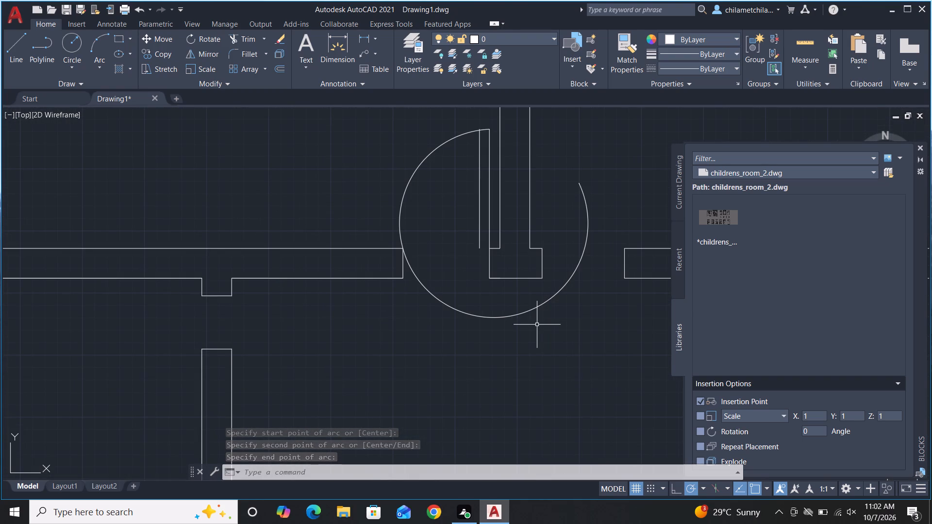
type("TR")
key("space")
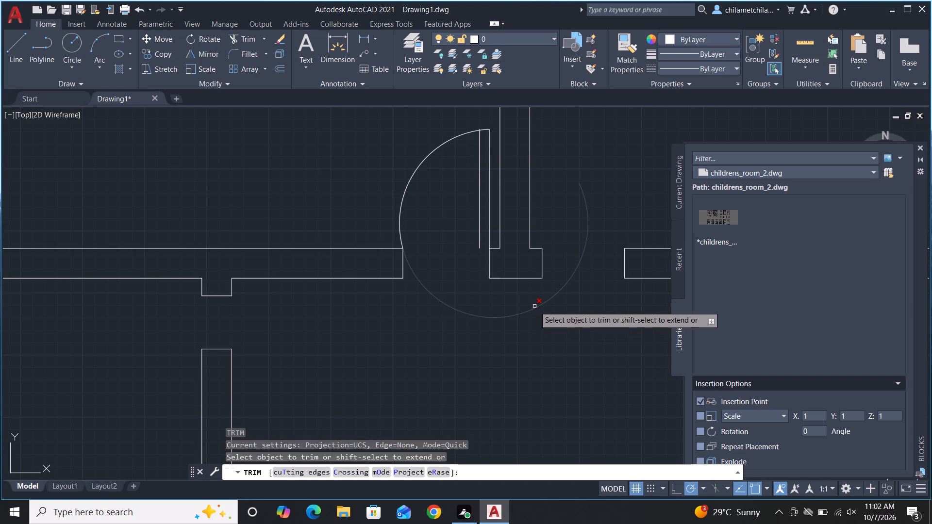
left_click(534, 306)
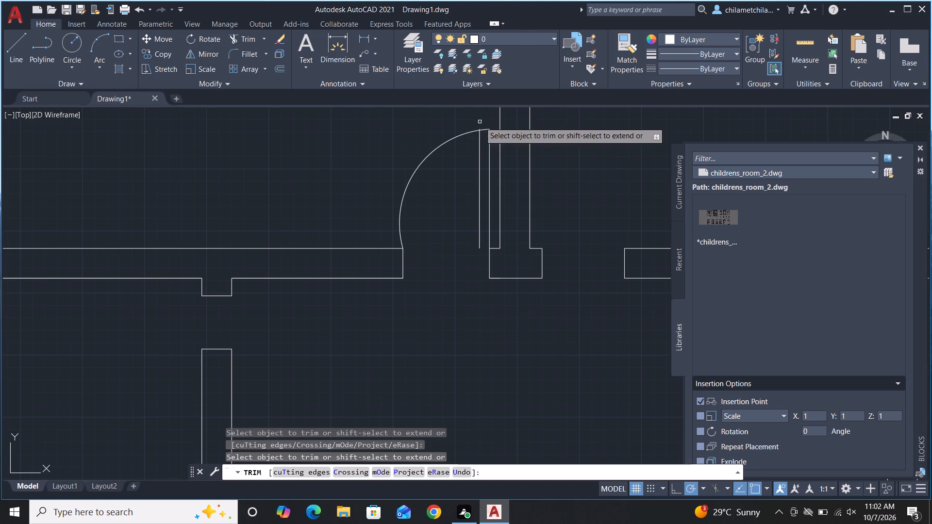
scroll(480, 122, "up", 4)
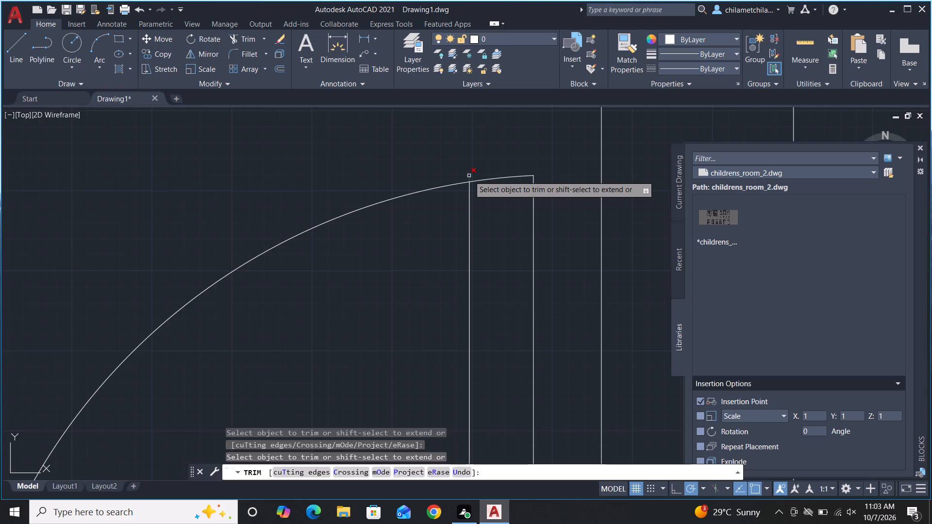
left_click(469, 176)
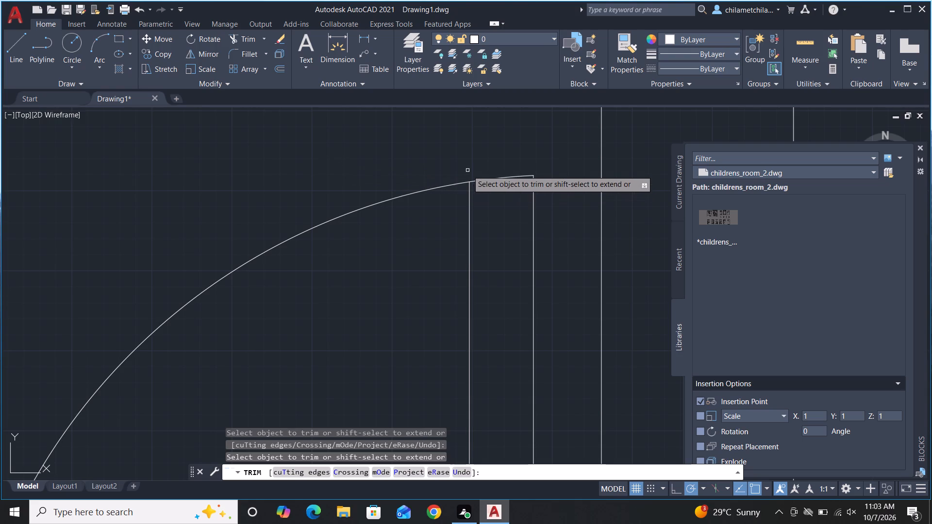
scroll(467, 170, "up", 3)
scroll(468, 168, "down", 7)
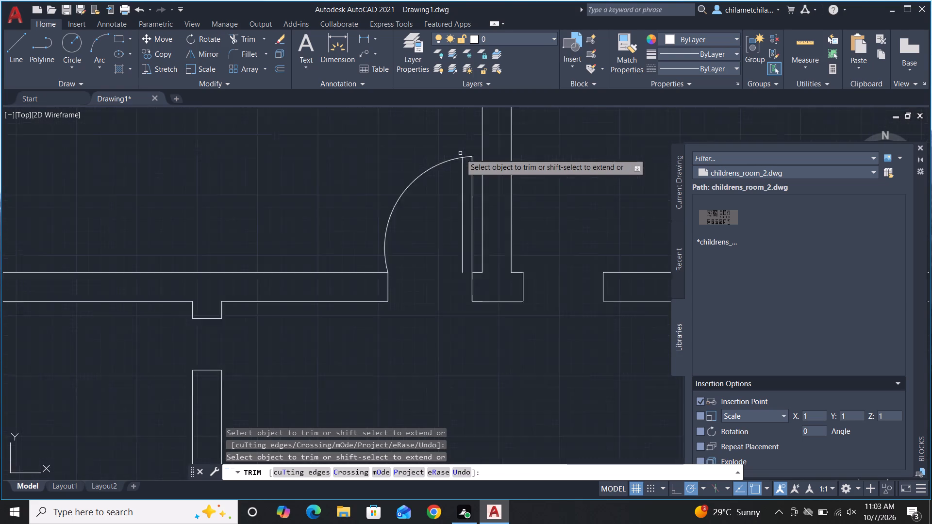
scroll(460, 153, "down", 1)
key("Escape")
Close the lower end of the left door leaf with a 2" horizontal line between its two long edges.
scroll(506, 294, "up", 1)
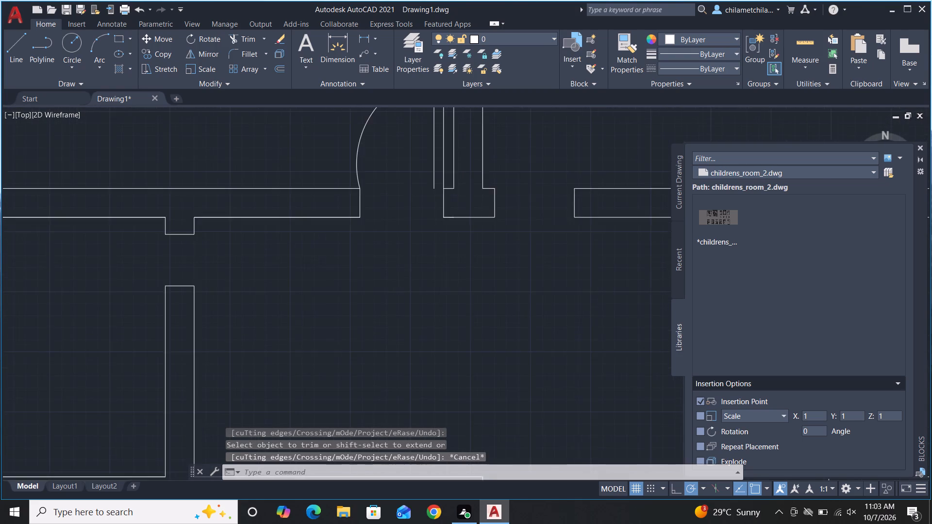
scroll(506, 294, "up", 2)
key("l")
key("space")
scroll(514, 289, "down", 3)
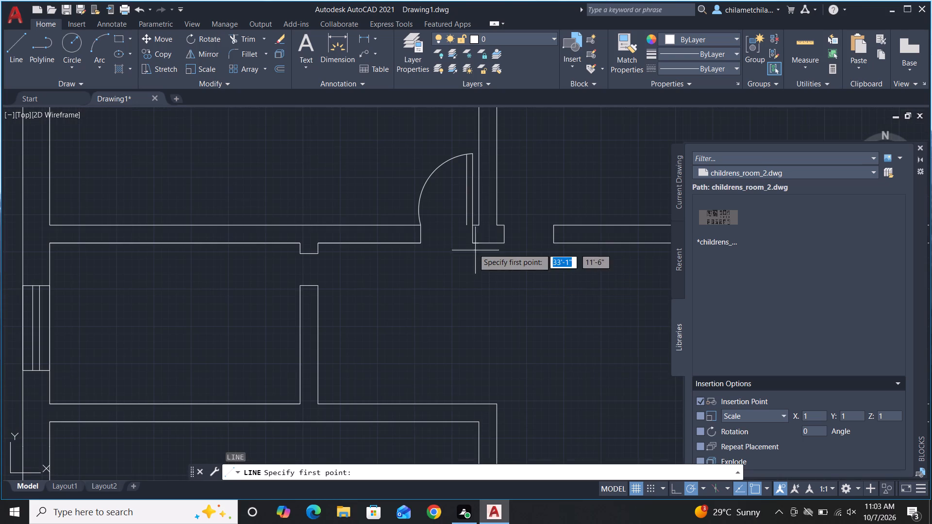
scroll(468, 227, "up", 3)
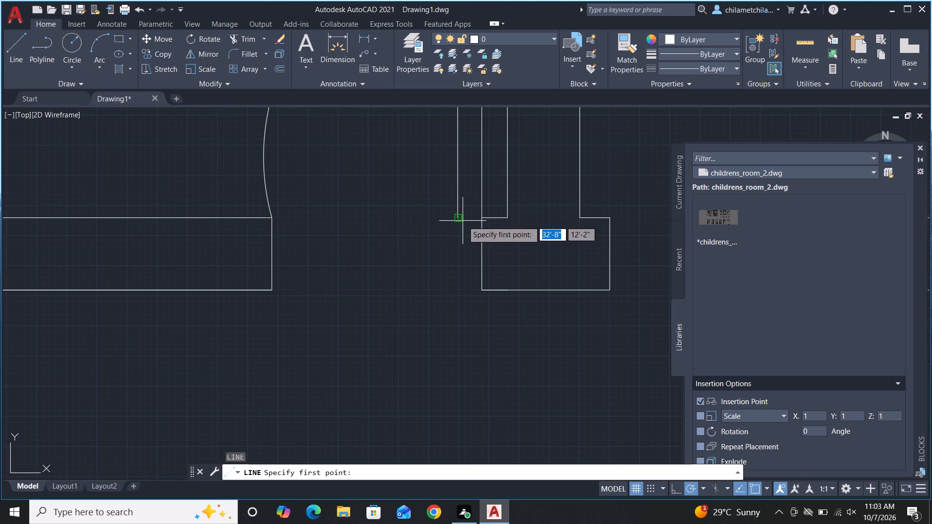
left_click(458, 216)
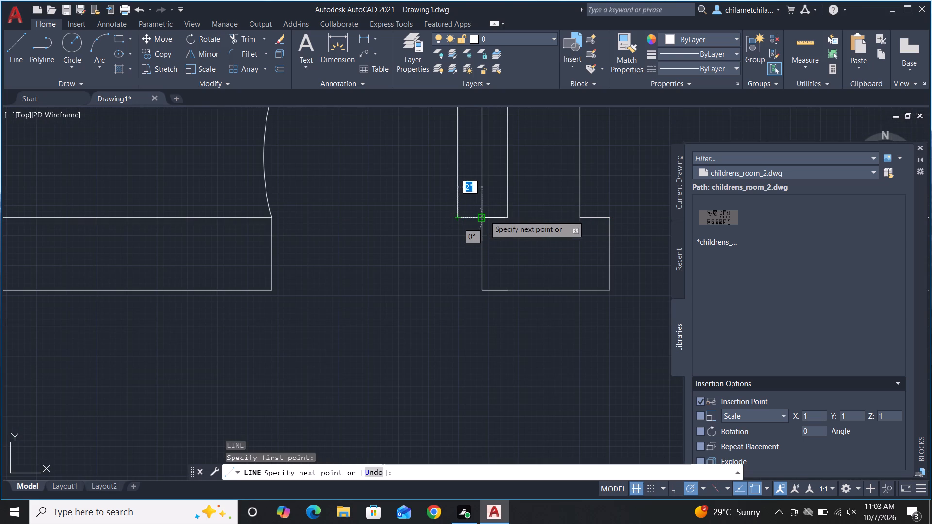
left_click(484, 215)
key("Escape")
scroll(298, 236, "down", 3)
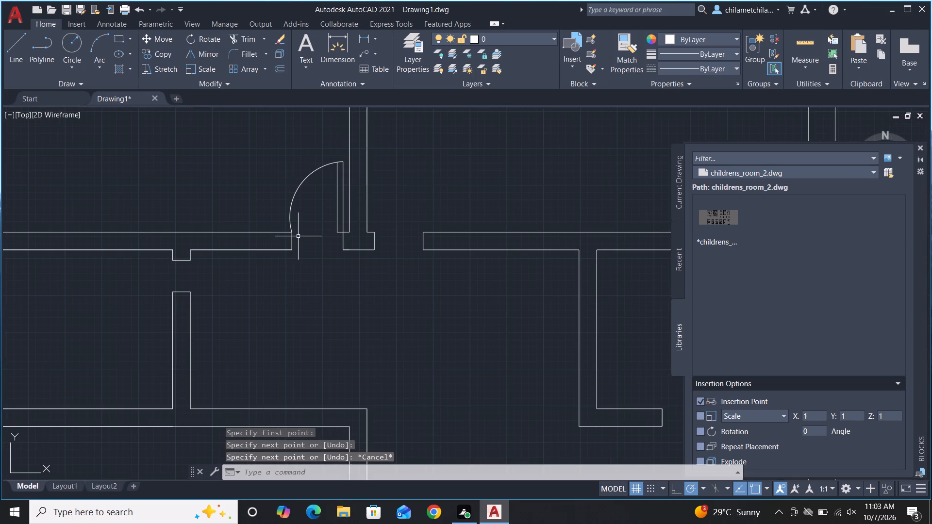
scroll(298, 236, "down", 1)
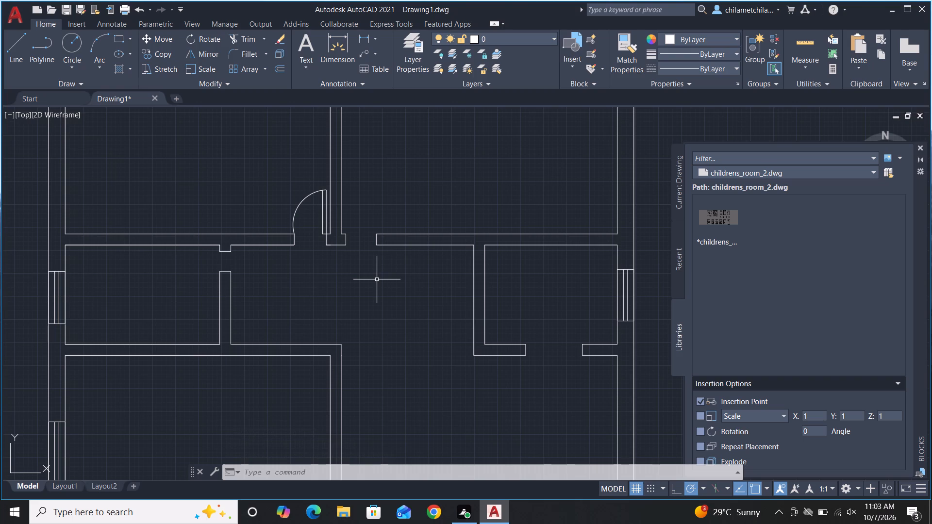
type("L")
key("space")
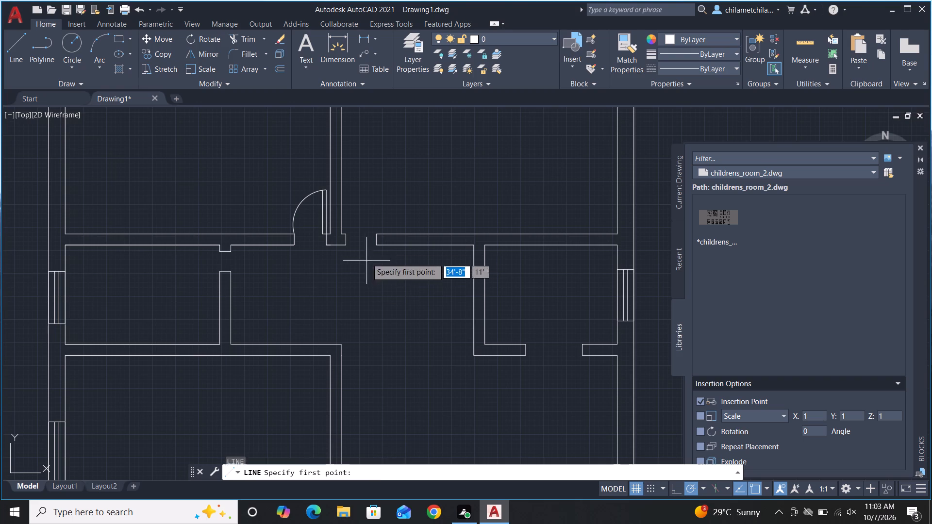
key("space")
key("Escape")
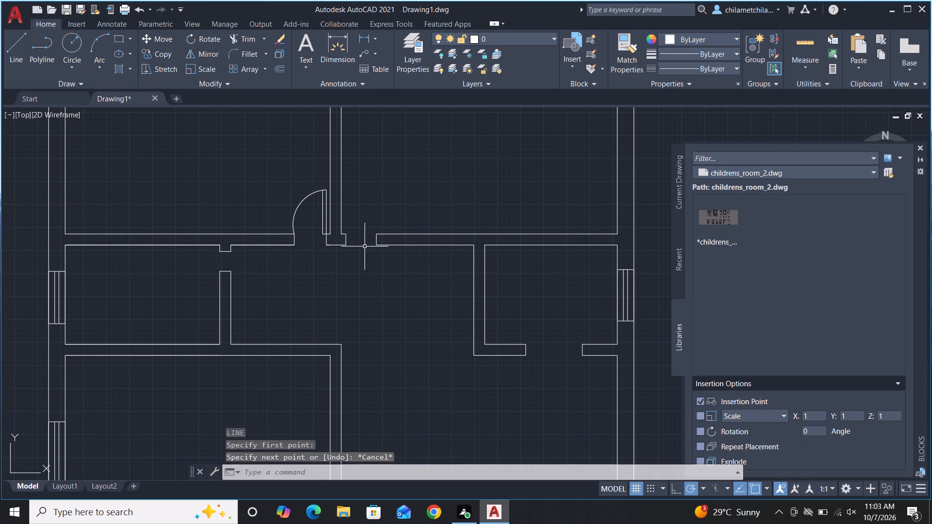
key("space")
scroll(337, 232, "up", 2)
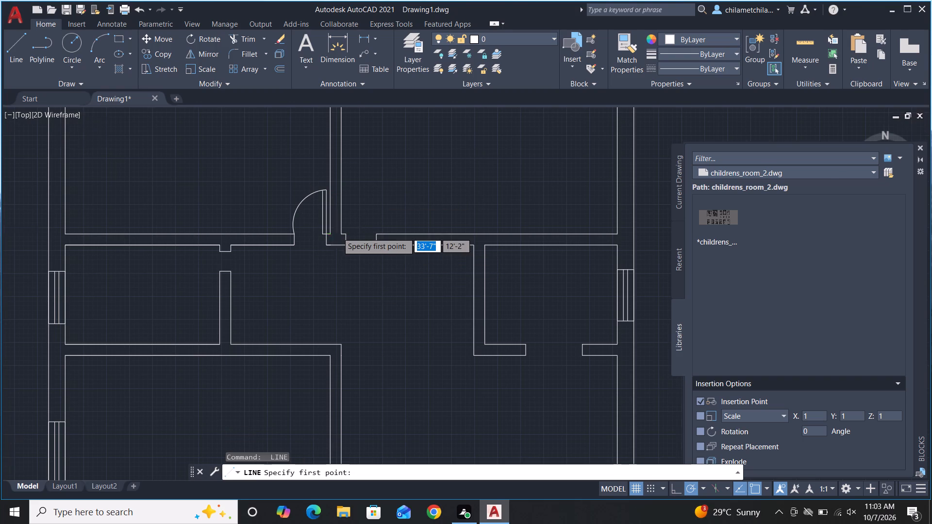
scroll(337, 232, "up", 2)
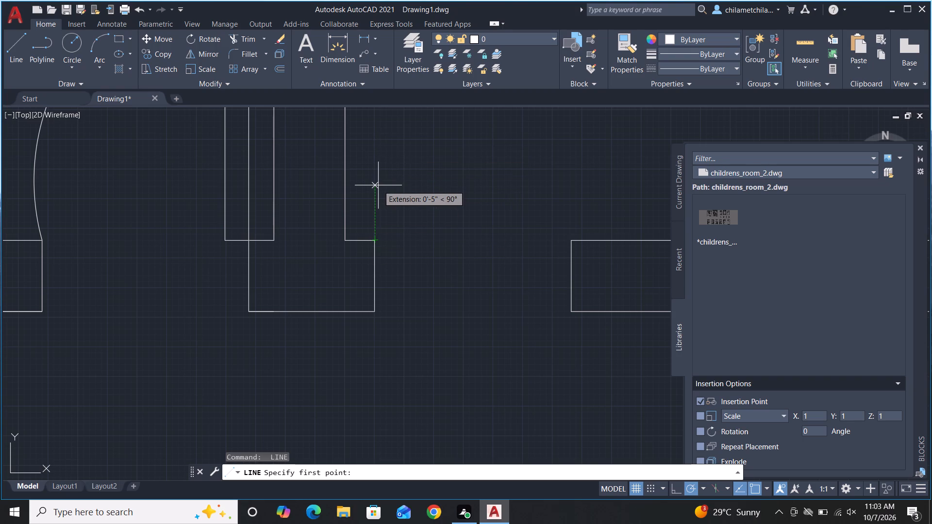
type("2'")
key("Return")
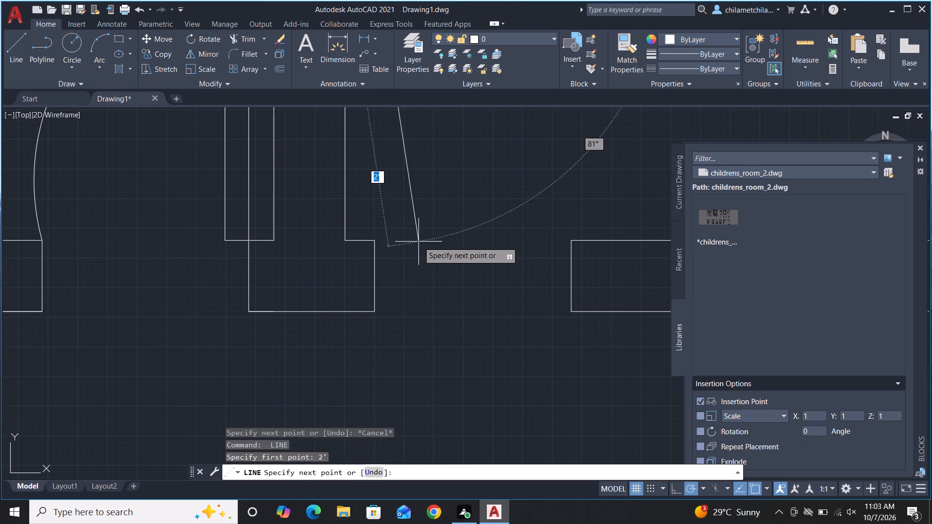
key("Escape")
Draw a 2' vertical line upward from the wall corner at the hinge side of the right bedroom door opening.
scroll(375, 341, "down", 2)
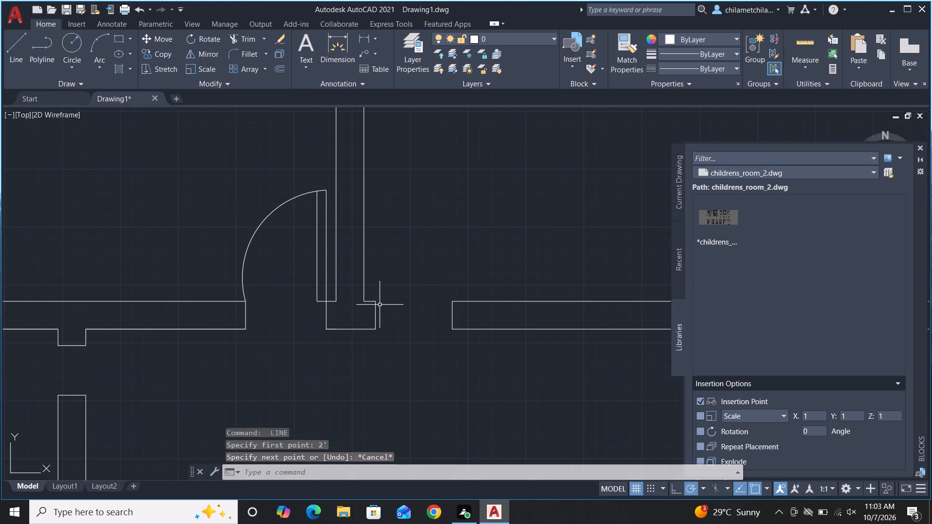
type("L")
key("space")
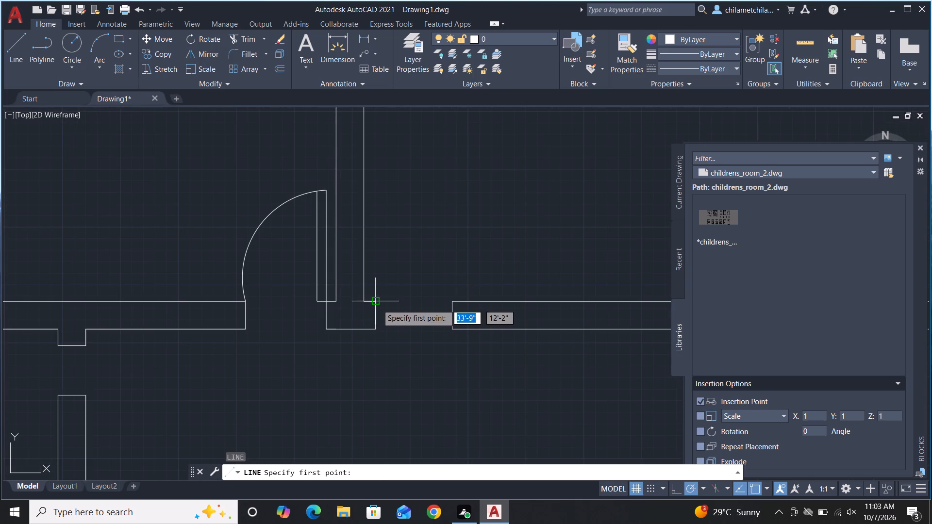
left_click(377, 304)
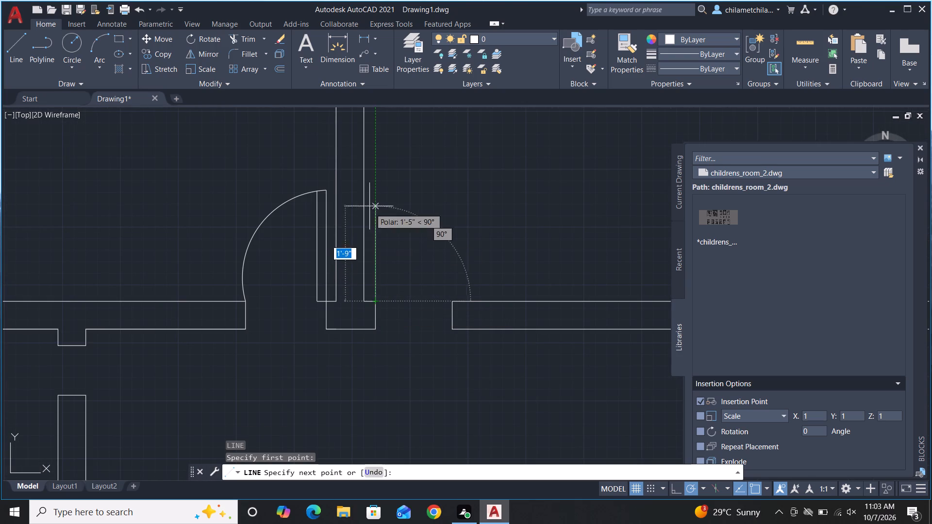
key("2")
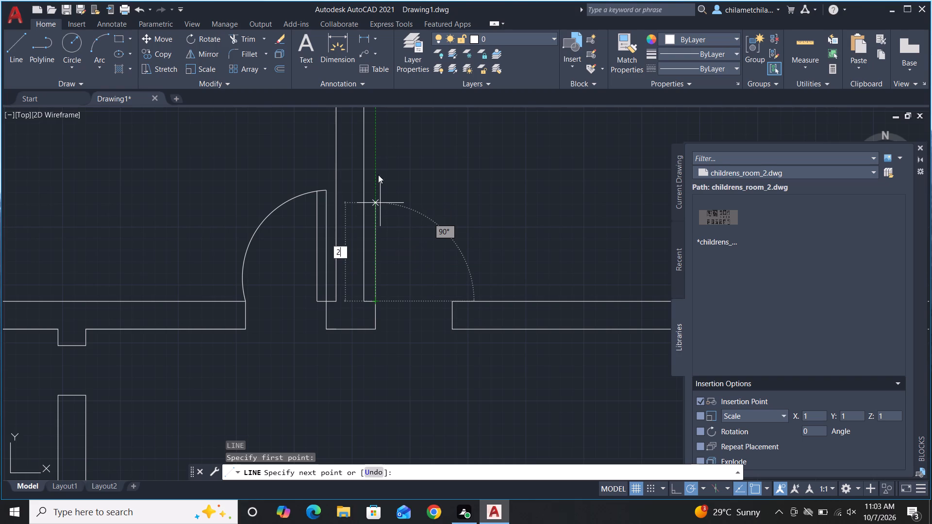
key("apostrophe")
key("Return")
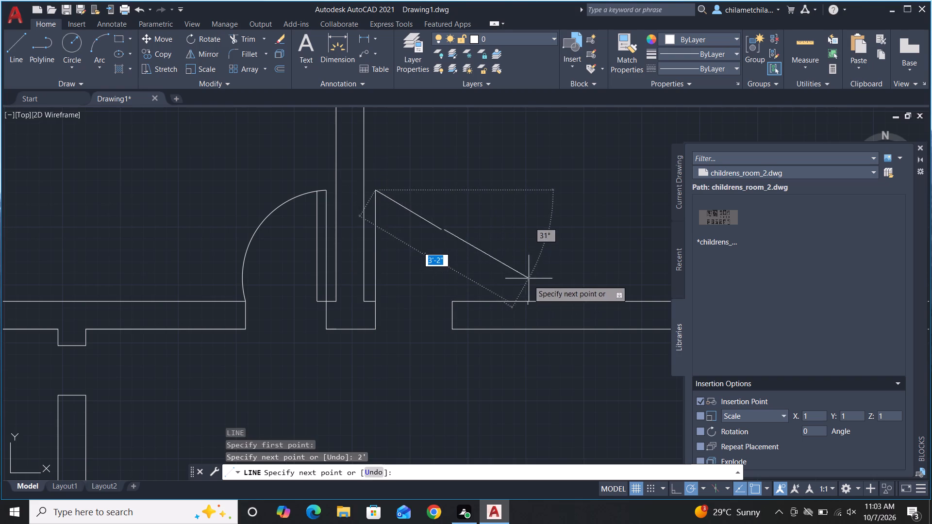
key("Escape")
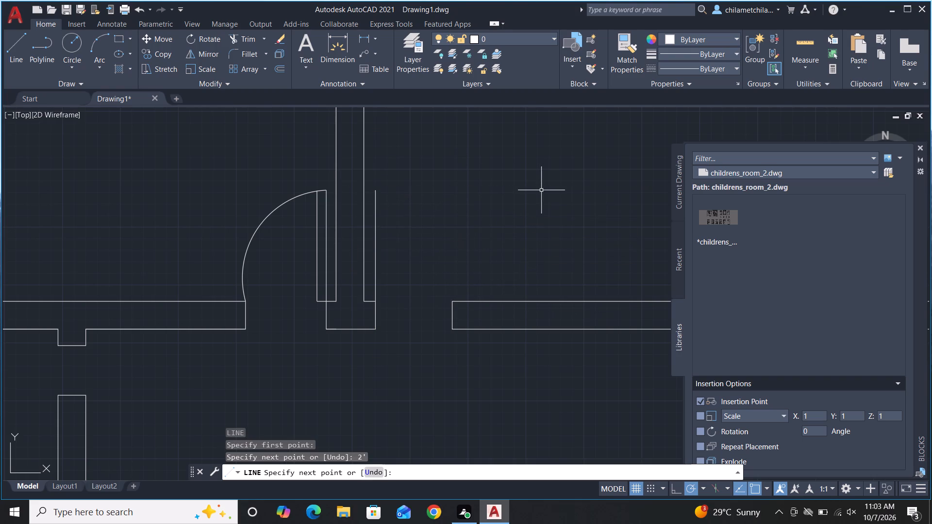
Offset the right door's new vertical line 2" toward the opening to form the leaf's second long edge.
type("O")
key("space")
key("space")
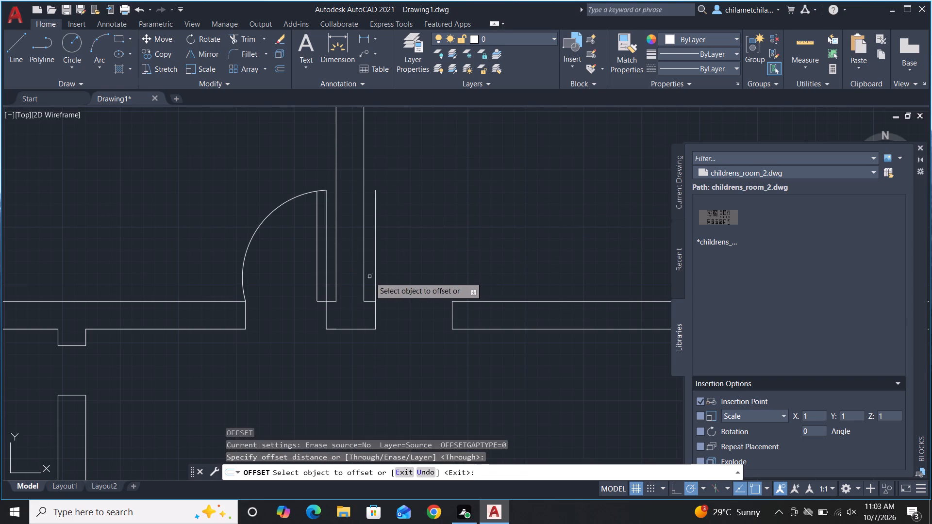
left_click(377, 284)
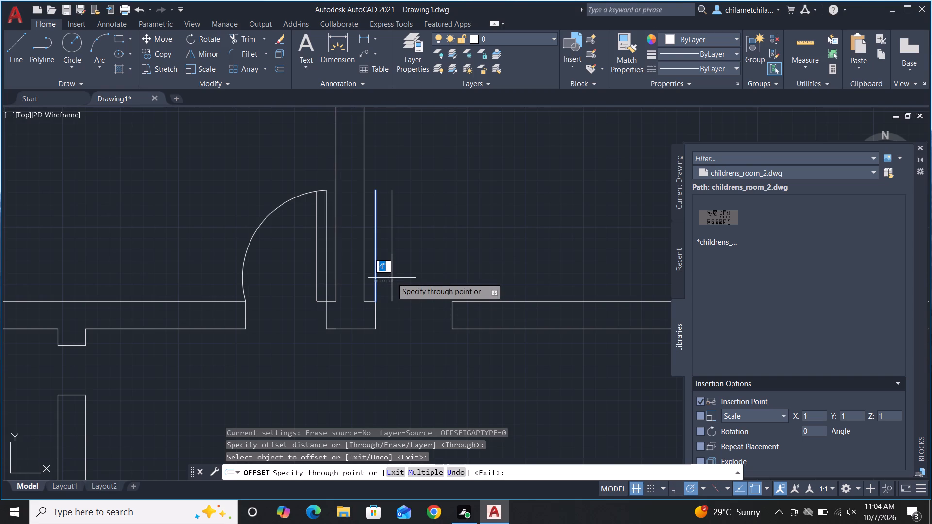
key("2")
key("shift+quotedbl")
key("Return")
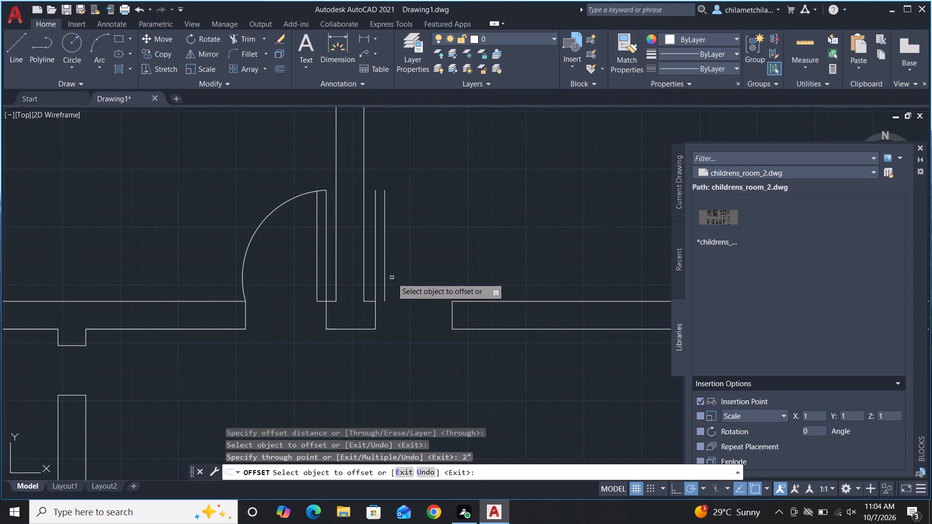
key("Escape")
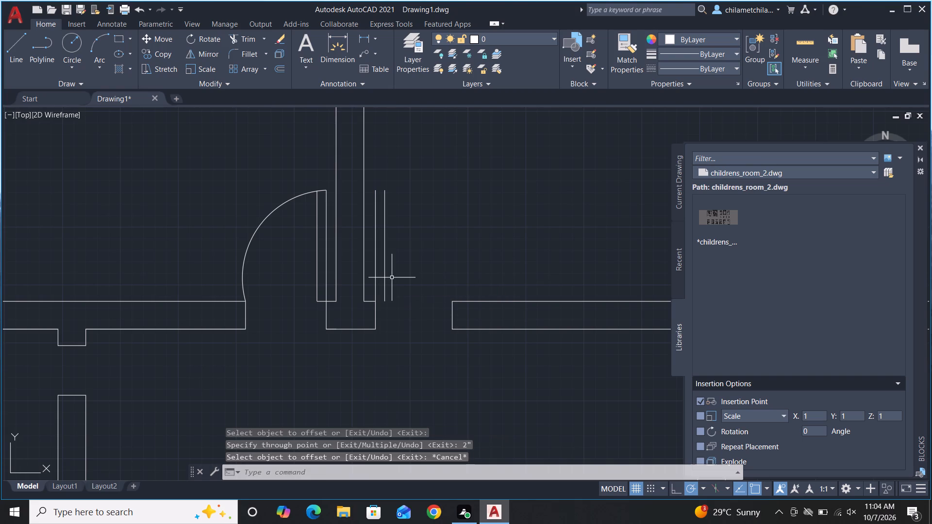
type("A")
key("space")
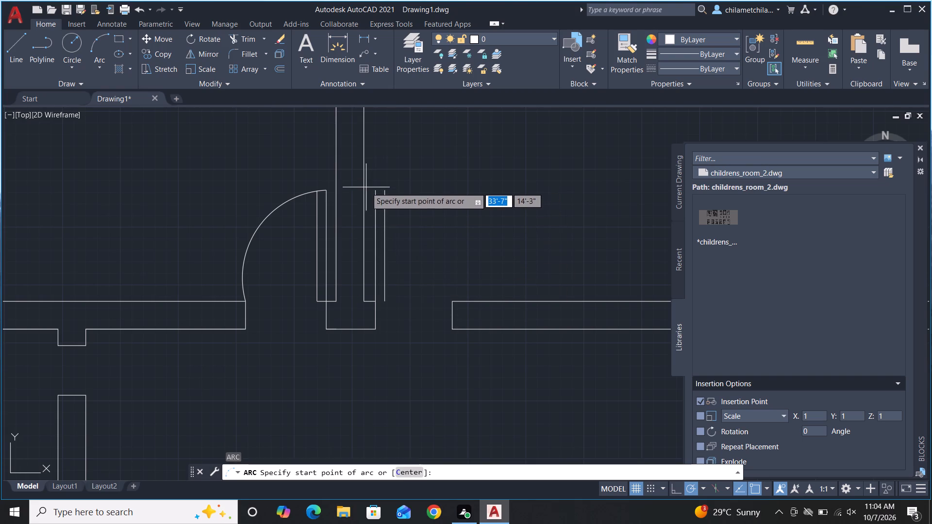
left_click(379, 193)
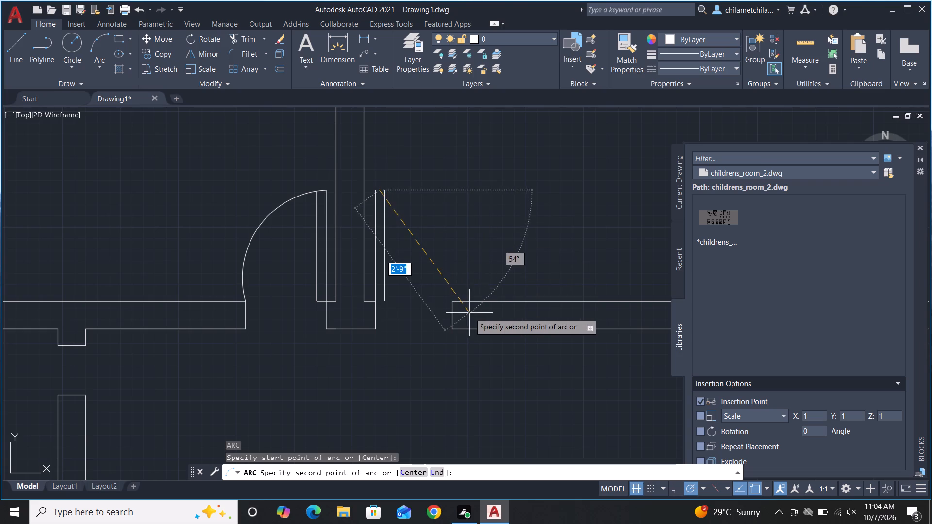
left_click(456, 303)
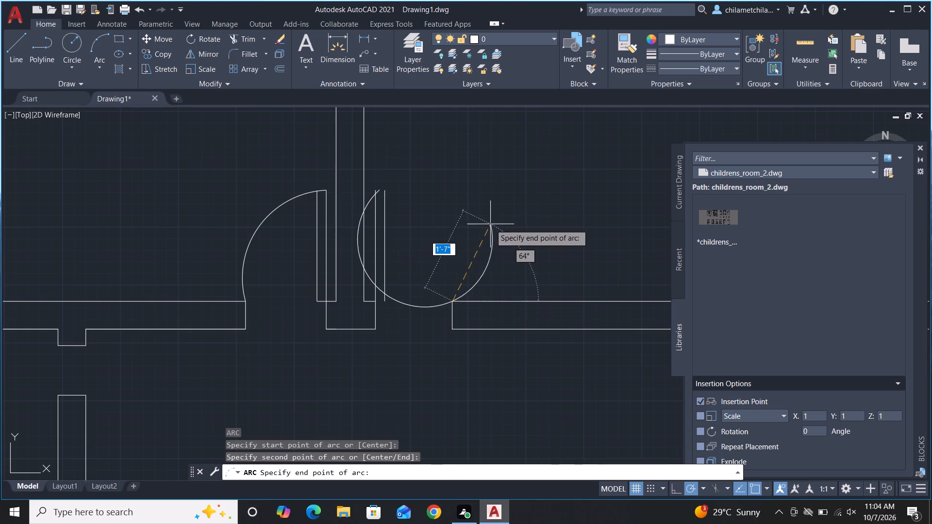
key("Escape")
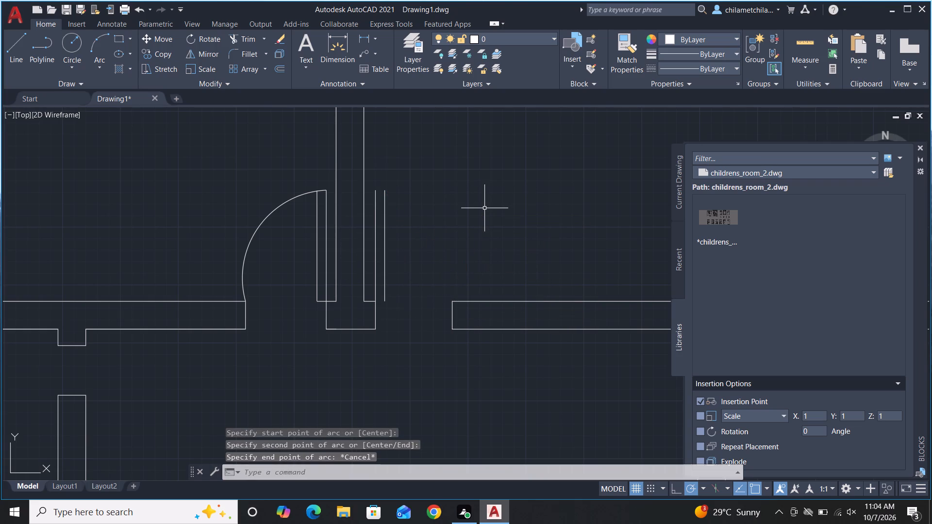
Draw a three-point arc from the right door leaf's wall-side upper end through the opposite wall corner, ending freehand in the left door opening.
key("space")
left_click(375, 189)
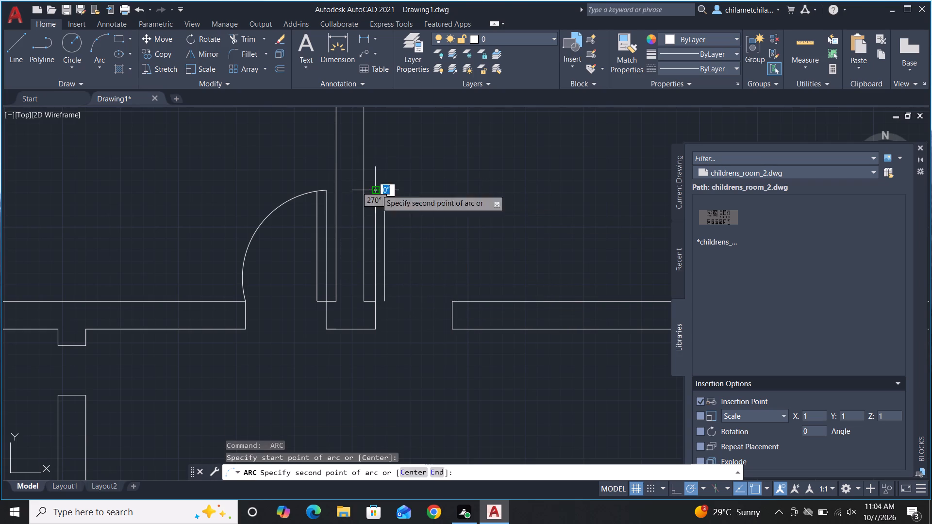
left_click(450, 303)
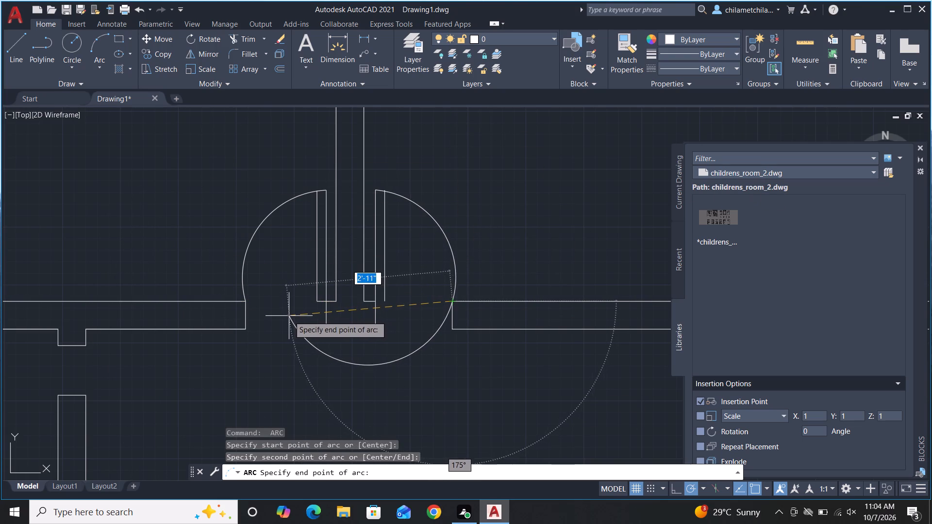
left_click(290, 315)
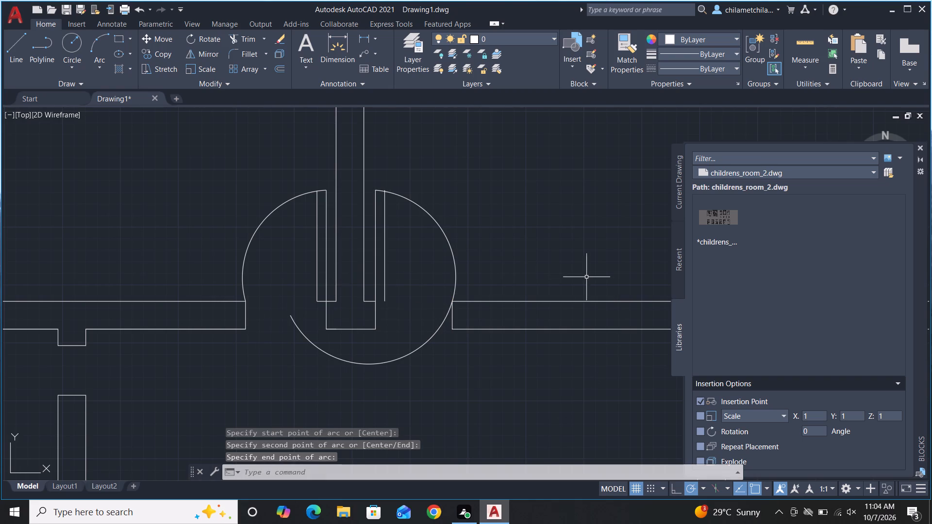
Trim the right door's swing arc back to the wall corner and trim the leaf line's overshoot above the arc.
type("TR")
key("space")
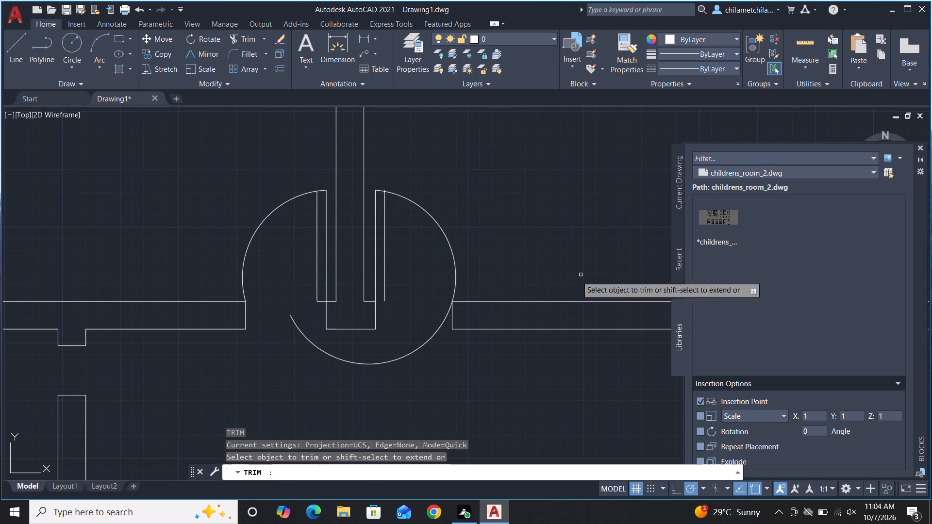
left_click(399, 357)
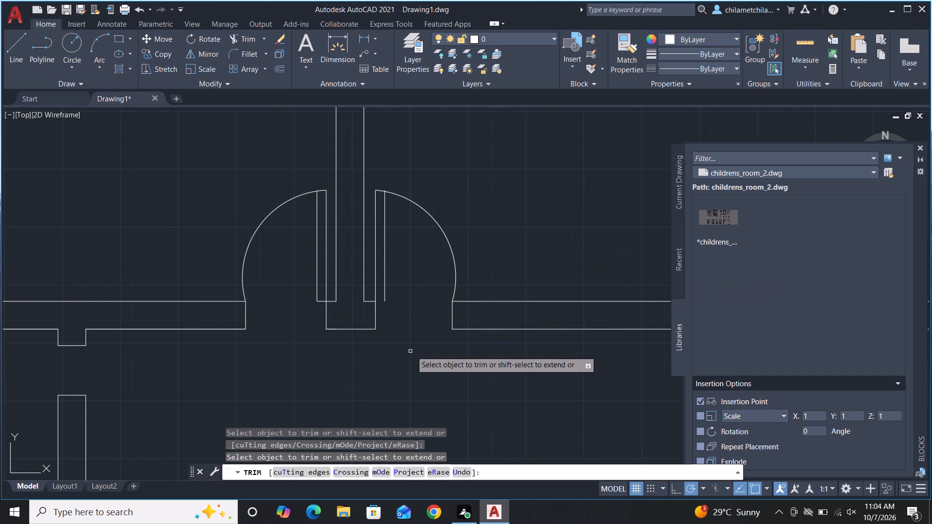
scroll(403, 177, "up", 4)
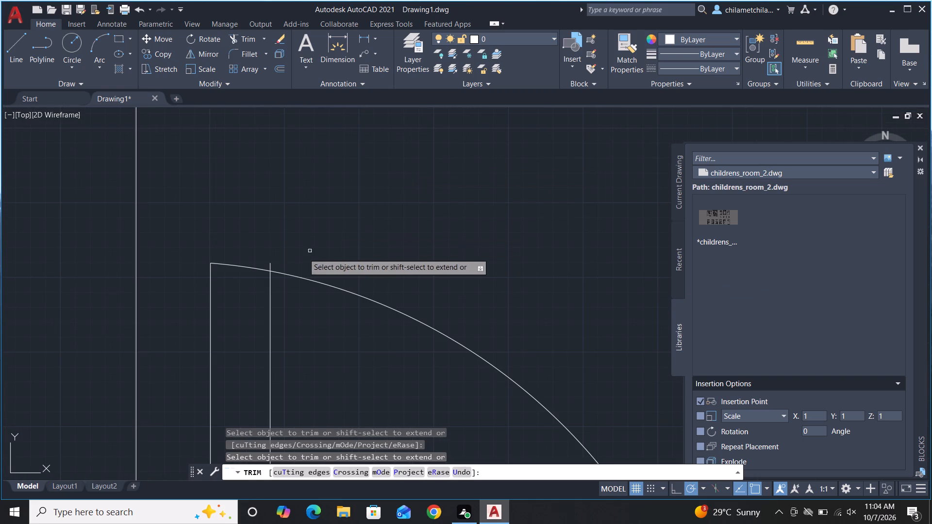
left_click(271, 266)
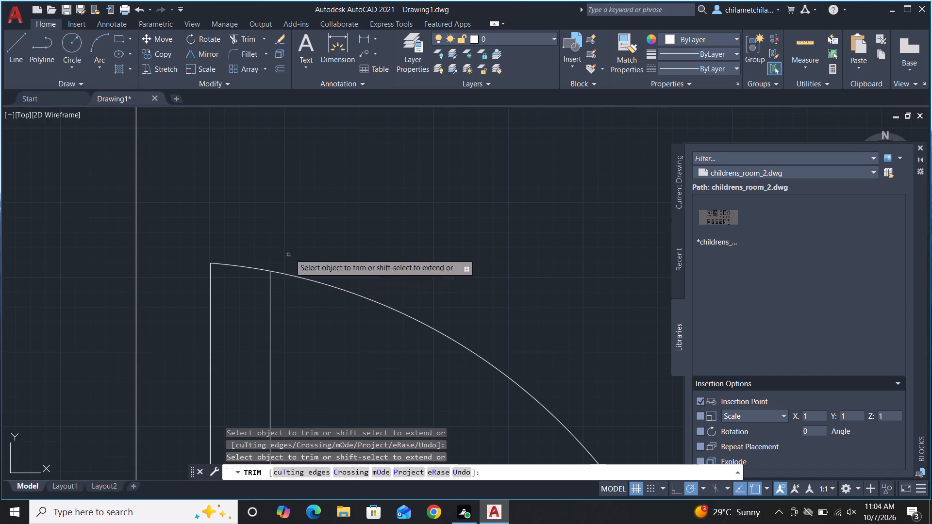
scroll(467, 163, "down", 3)
scroll(514, 162, "down", 2)
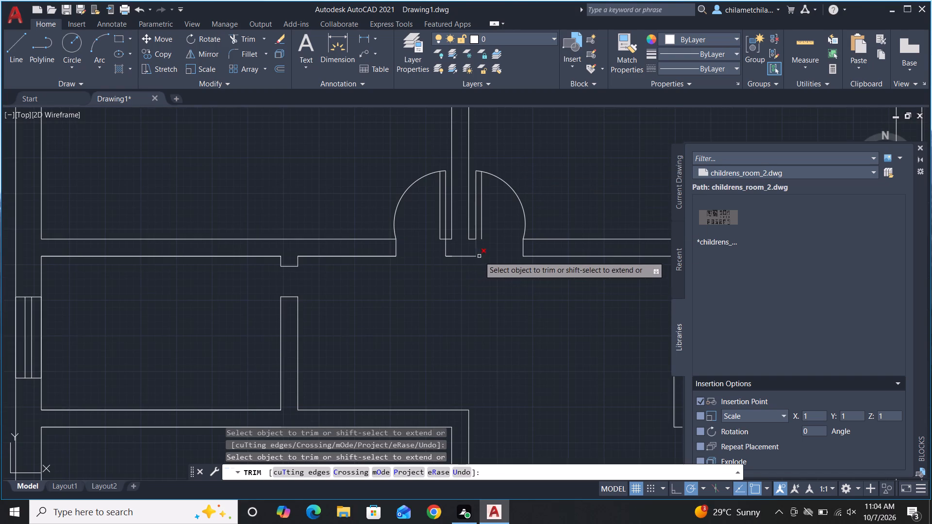
scroll(501, 235, "up", 2)
key("space")
Close the lower end of the right door leaf with a horizontal line between its two long edges.
type("L")
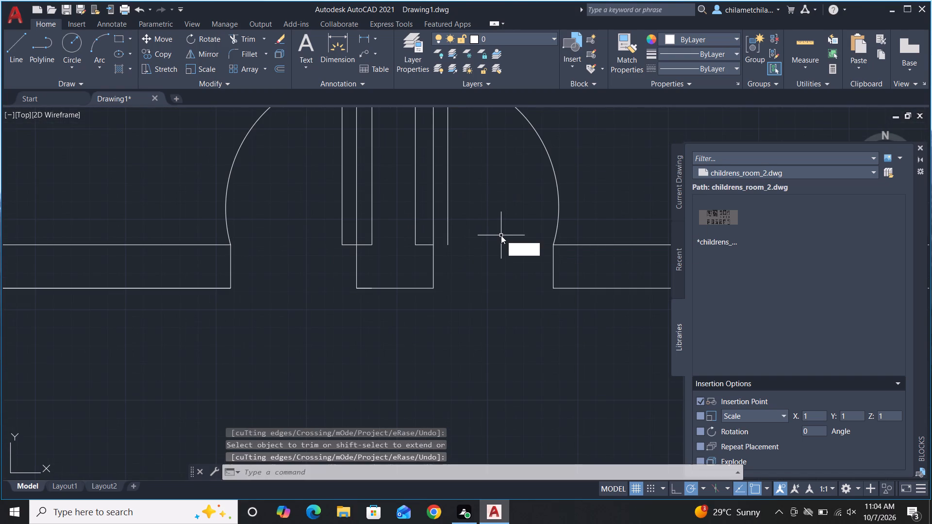
key("space")
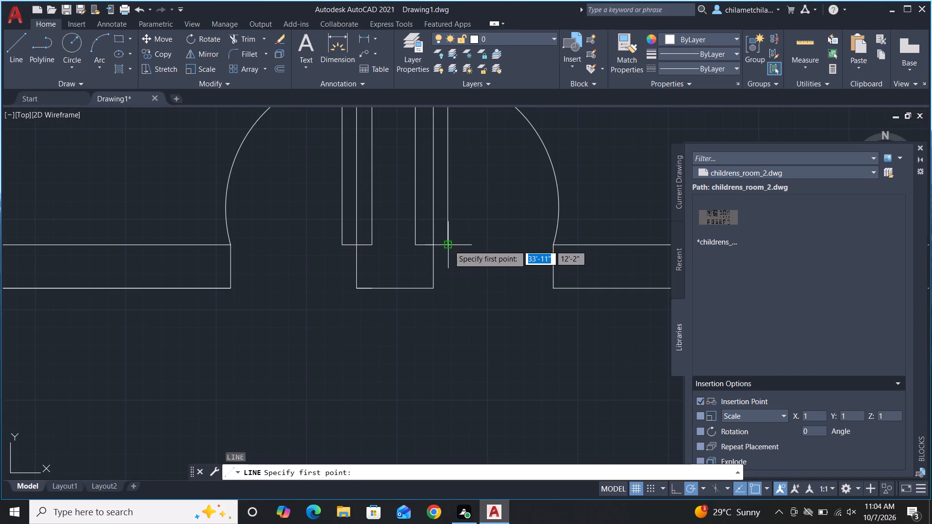
left_click(449, 245)
left_click(437, 245)
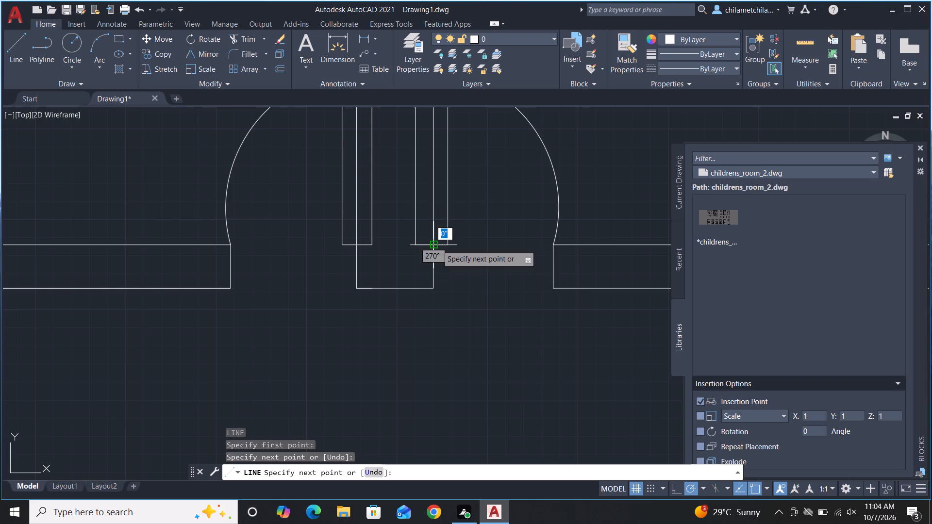
key("Escape")
Draw a 2' horizontal line into the small room below the left bedroom, starting from the wall stub's corner above its door opening.
scroll(428, 261, "down", 5)
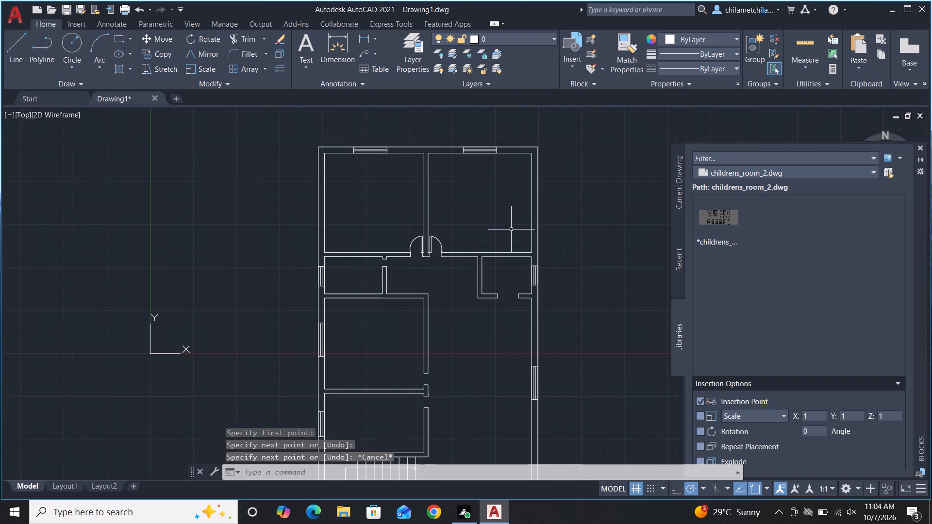
scroll(560, 211, "down", 1)
scroll(456, 258, "up", 3)
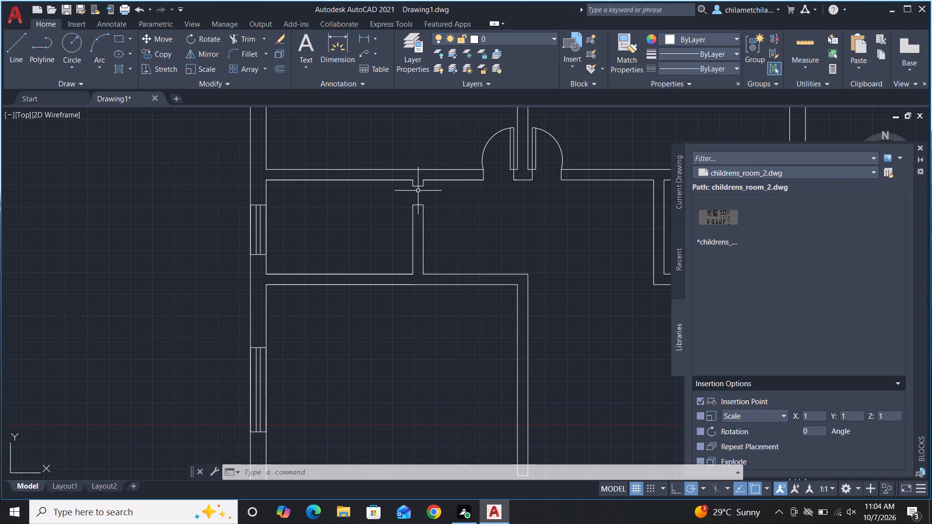
scroll(418, 191, "up", 2)
scroll(418, 191, "down", 1)
key("l")
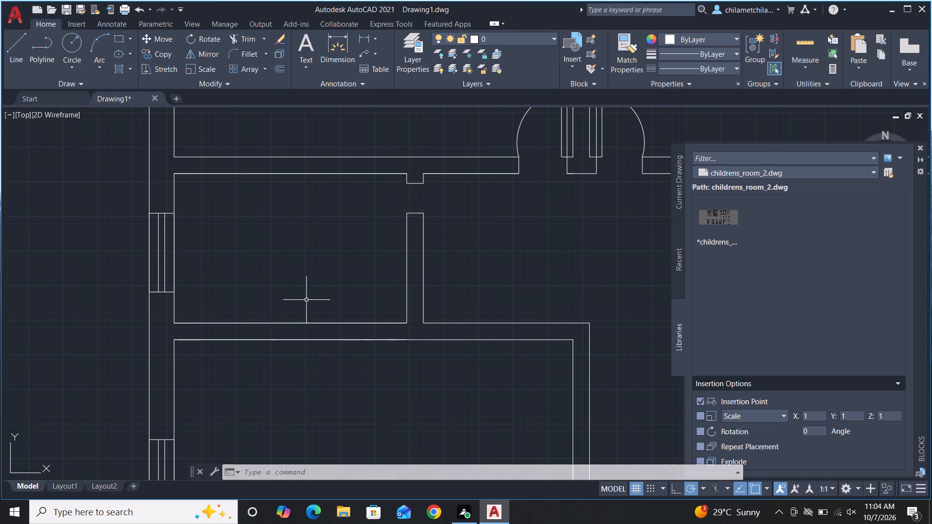
key("space")
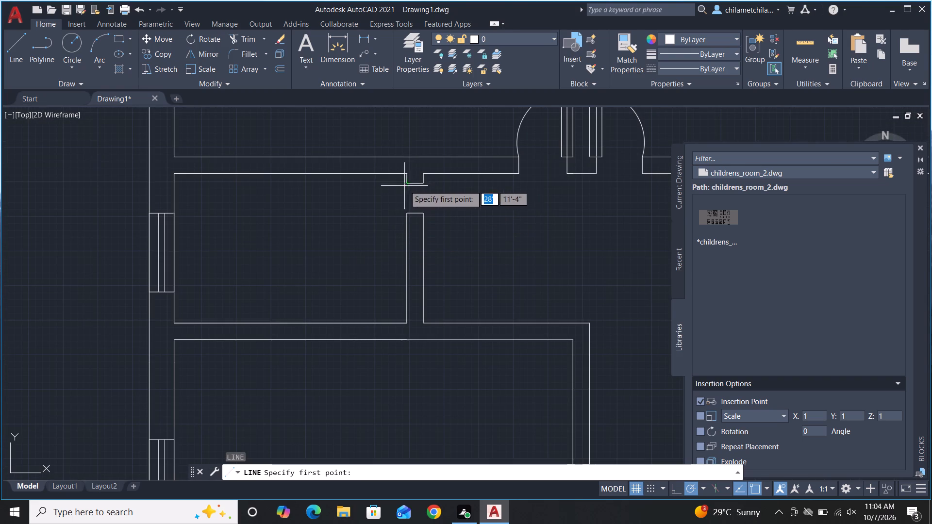
left_click(406, 183)
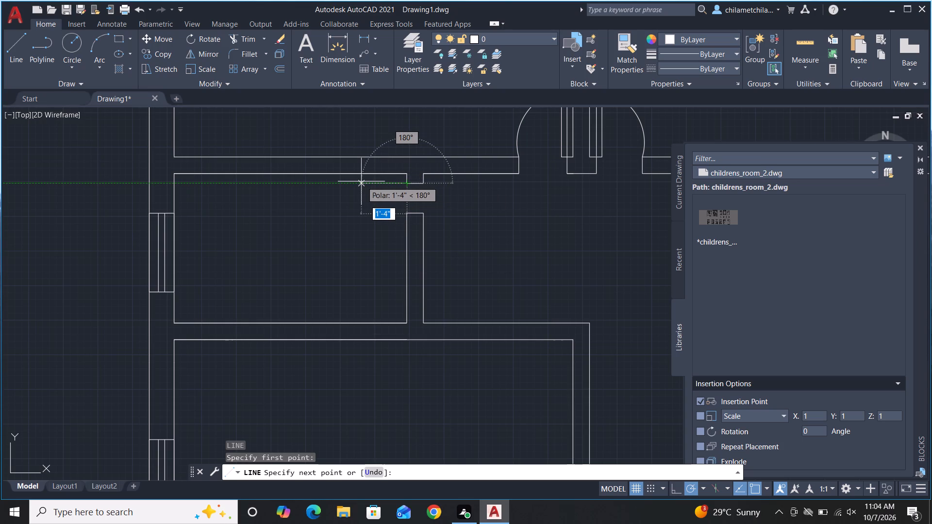
type("2'")
key("Return")
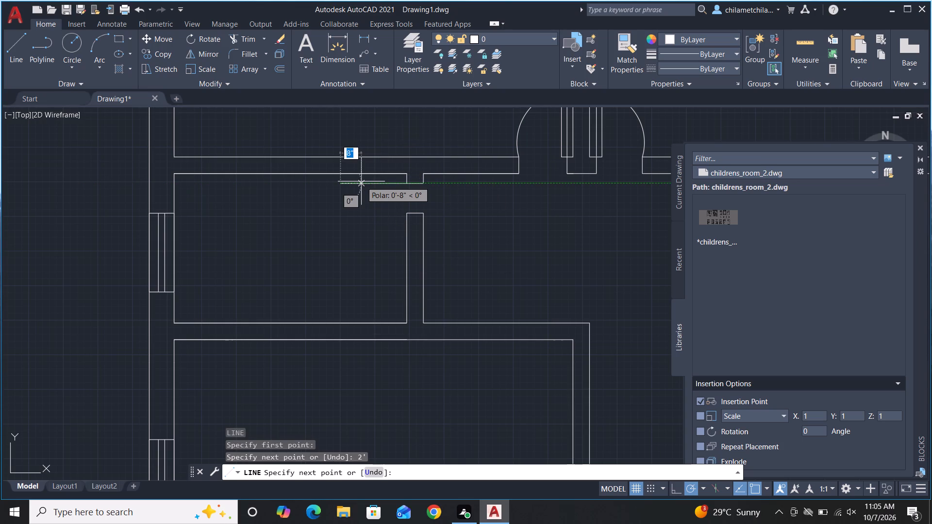
key("Escape")
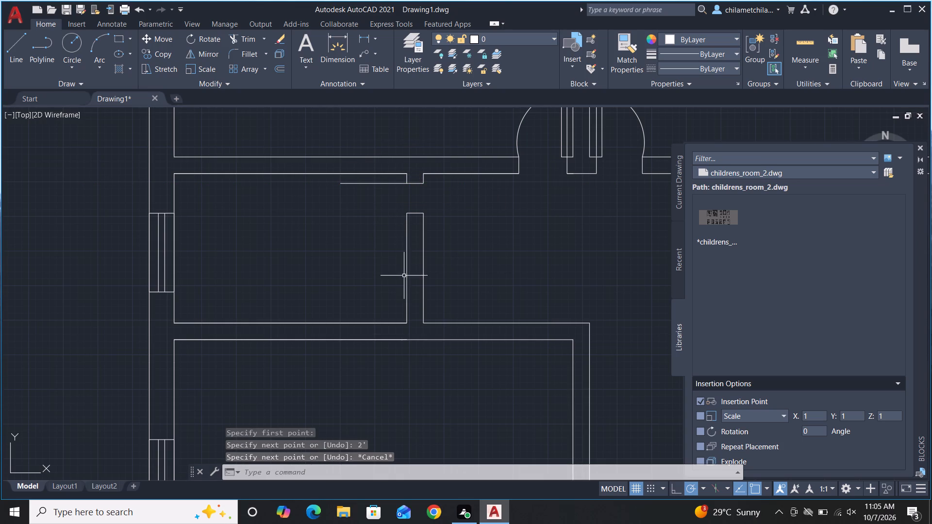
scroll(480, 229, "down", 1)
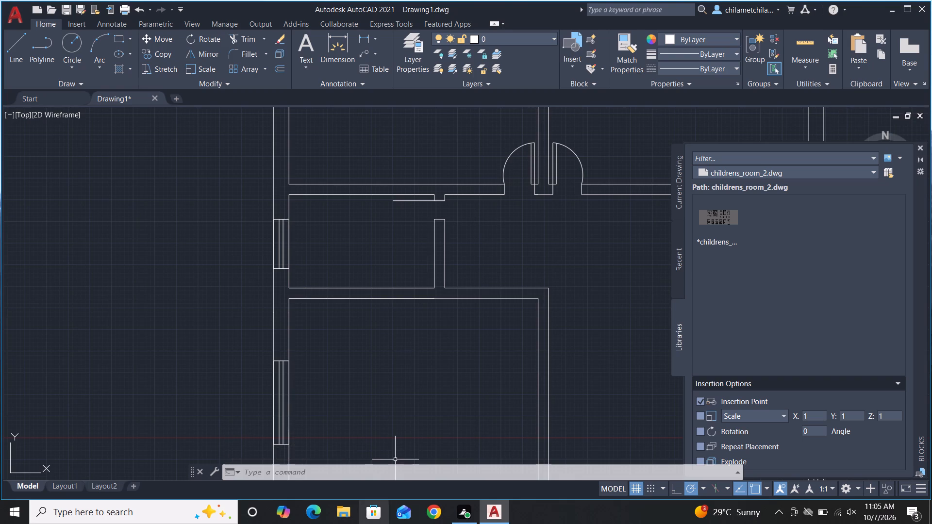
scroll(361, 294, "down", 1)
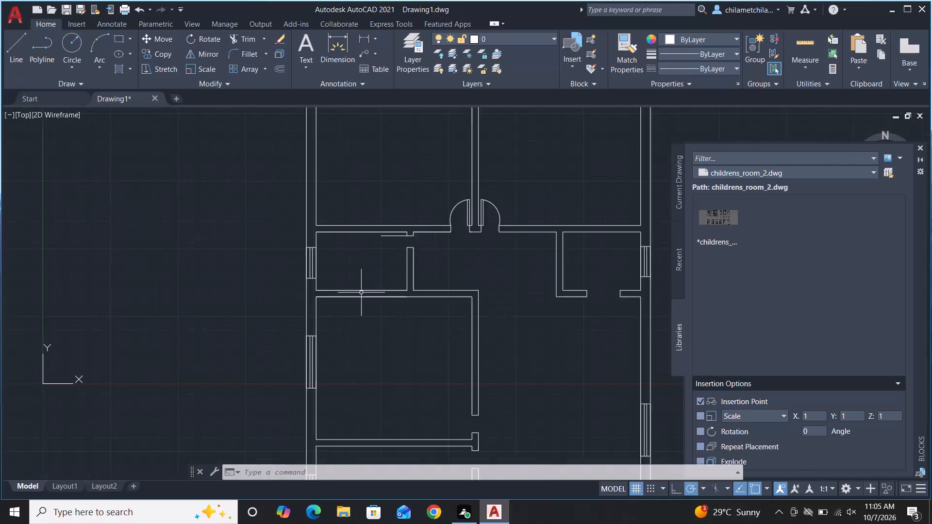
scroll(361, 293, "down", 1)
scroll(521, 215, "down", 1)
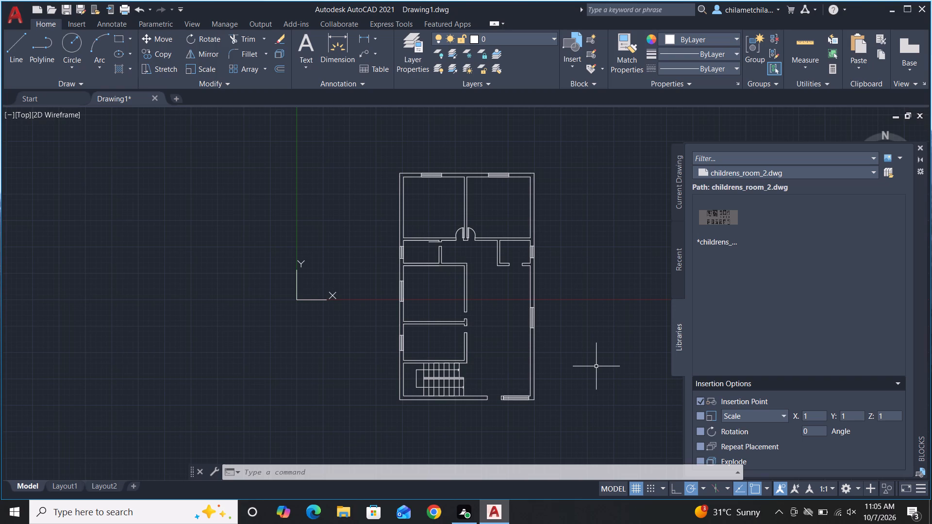
Offset the small room's horizontal door leaf line 2" downward to form the leaf's second long edge.
scroll(460, 350, "up", 2)
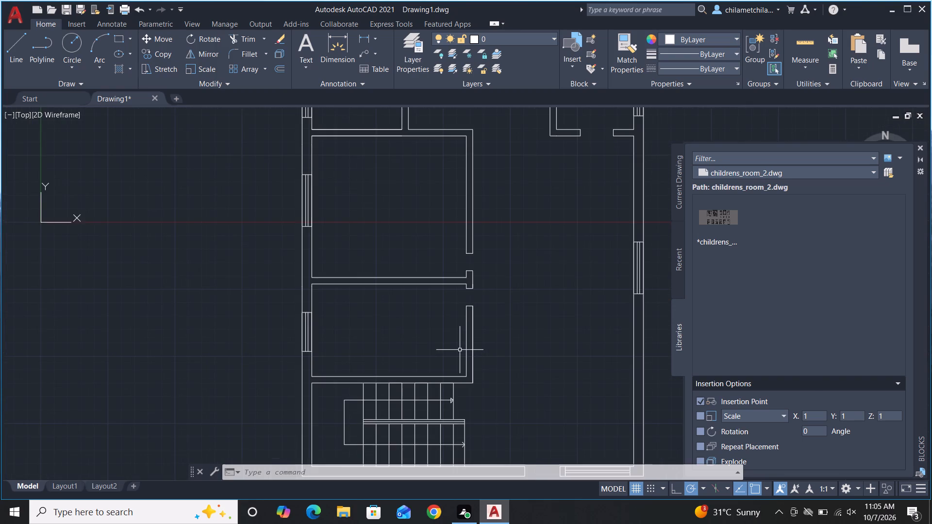
scroll(459, 351, "down", 1)
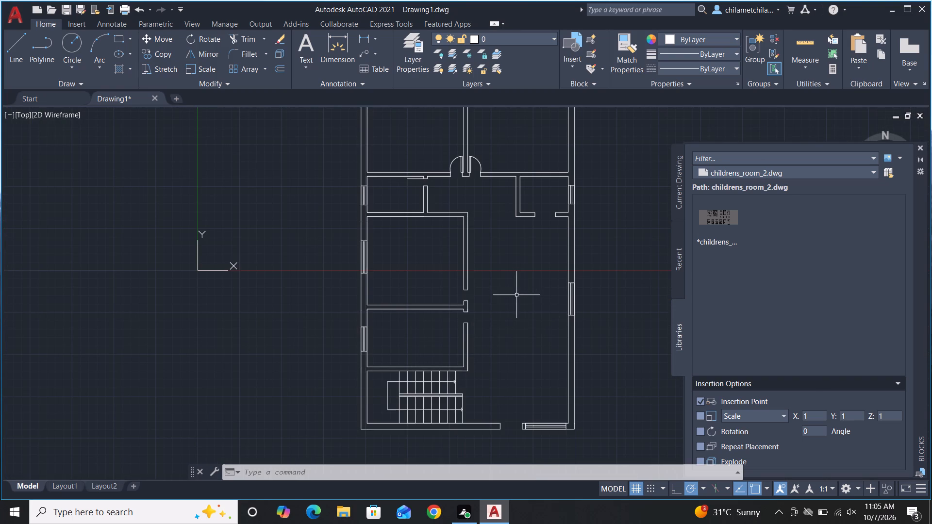
scroll(516, 295, "down", 1)
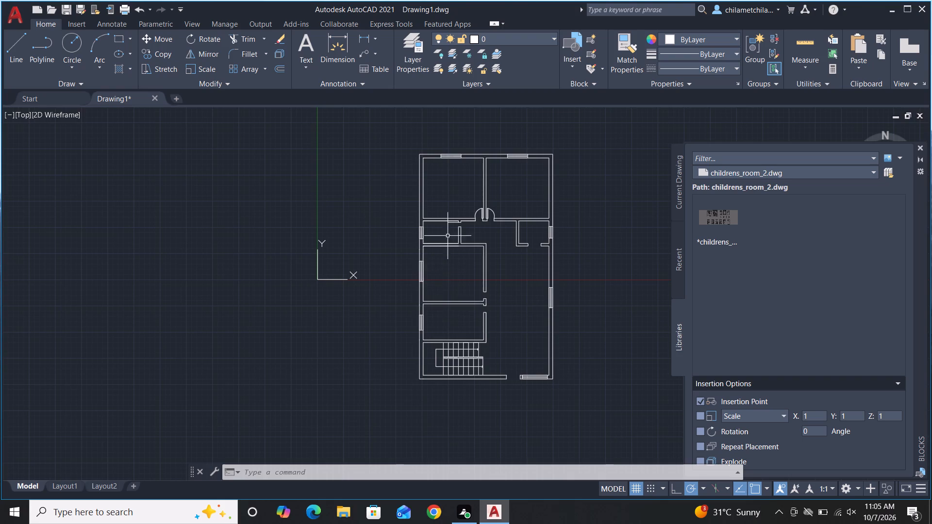
scroll(454, 216, "up", 3)
type("O")
key("space")
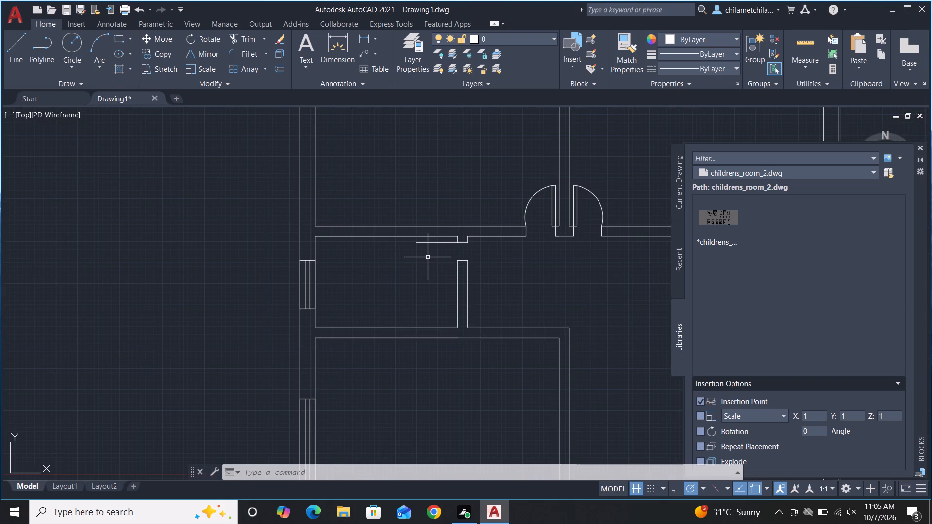
key("space")
left_click(432, 243)
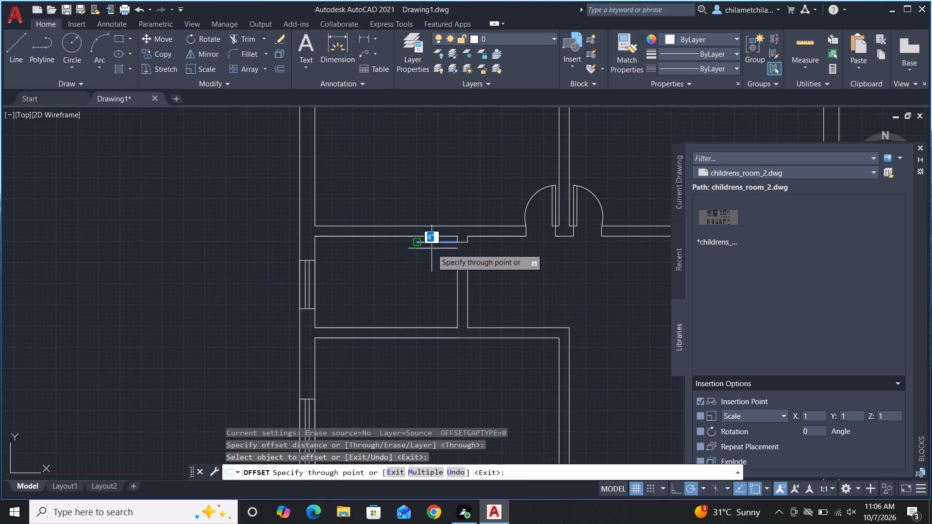
key("2")
key("shift+quotedbl")
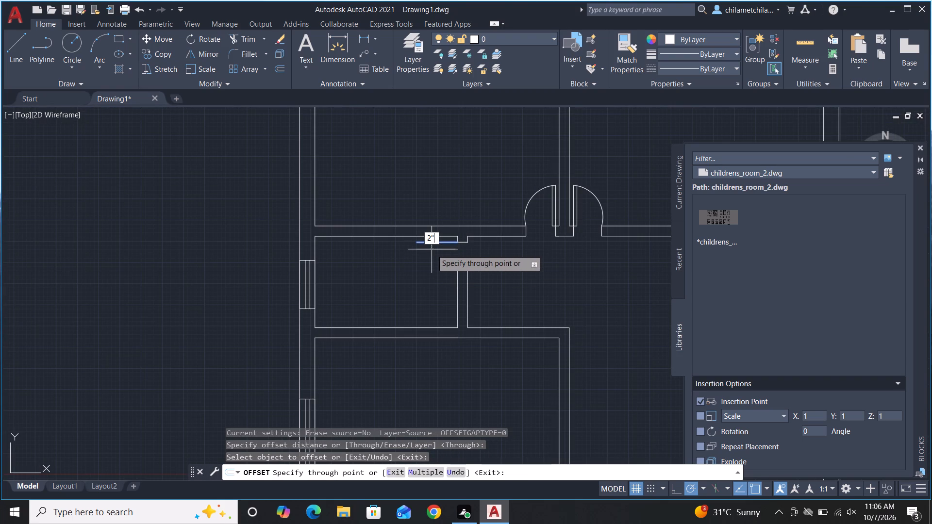
key("Return")
scroll(487, 187, "down", 2)
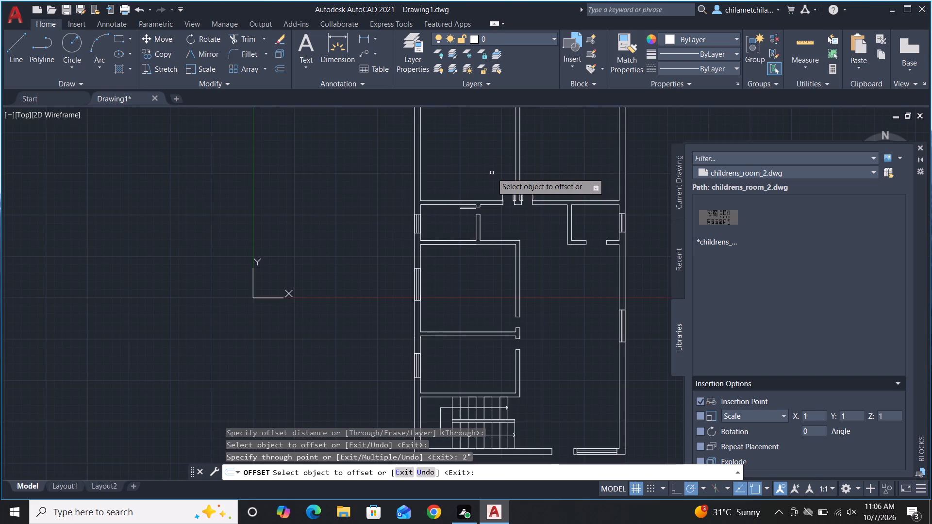
scroll(492, 173, "down", 2)
scroll(580, 303, "up", 1)
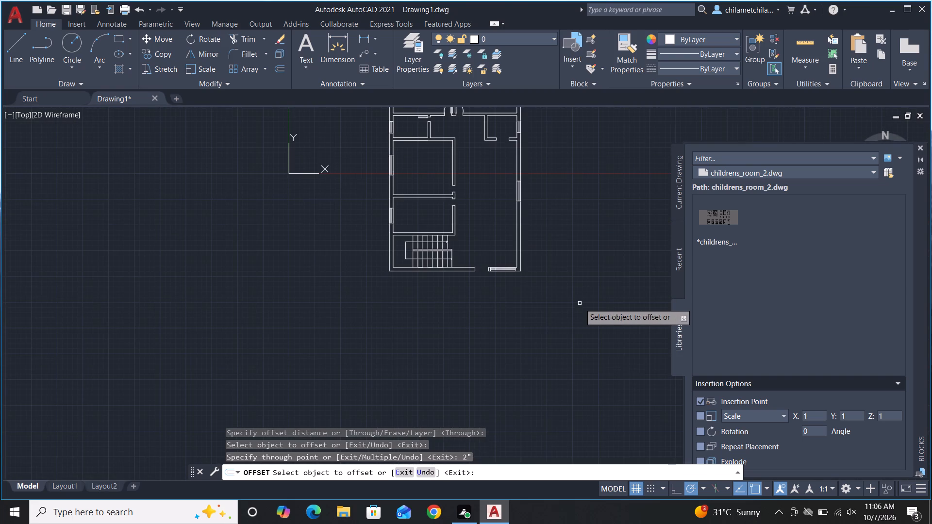
key("Escape")
Save the drawing in the Documents folder under the file name 111111111.
key("ctrl+s")
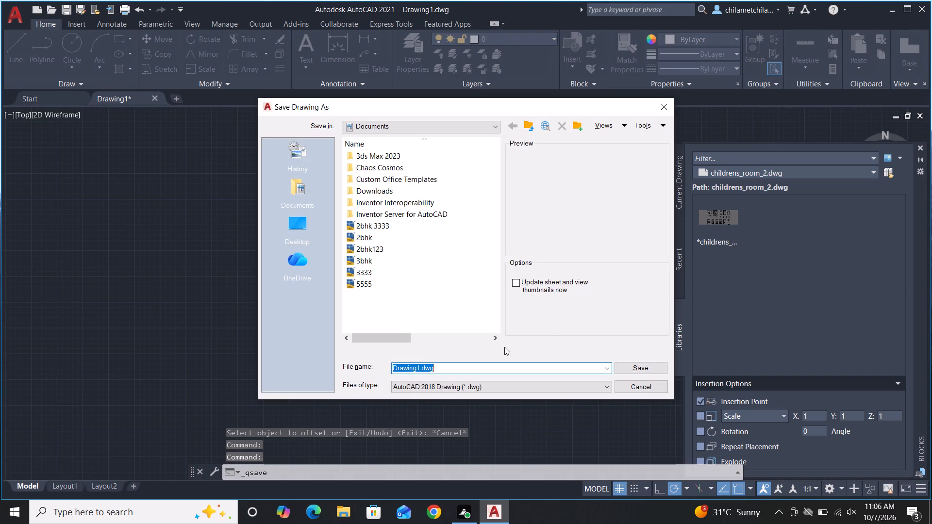
left_click(480, 367)
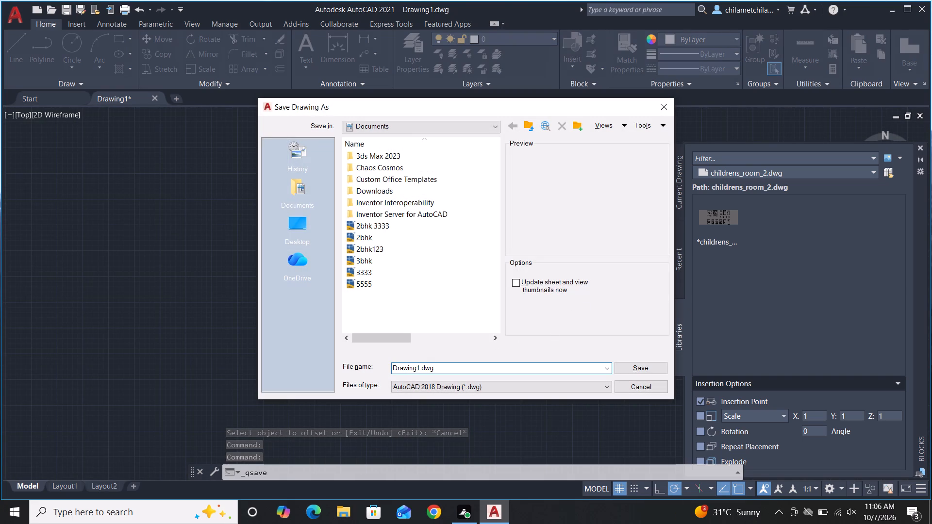
left_click_drag(434, 367, 391, 370)
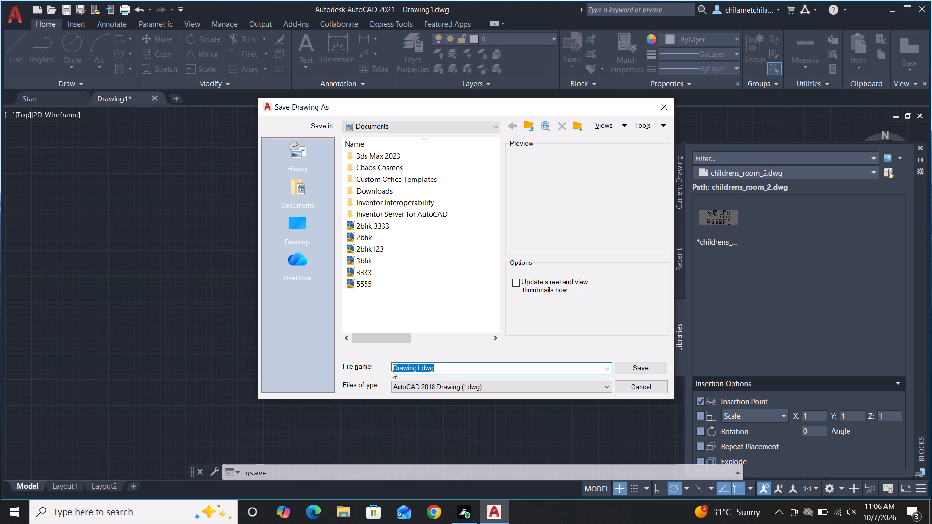
key("Delete")
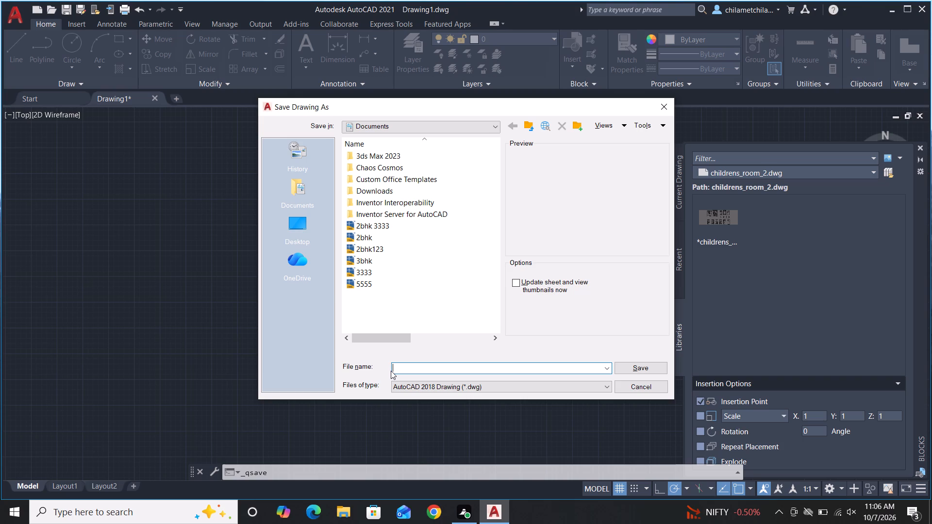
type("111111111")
left_click(646, 369)
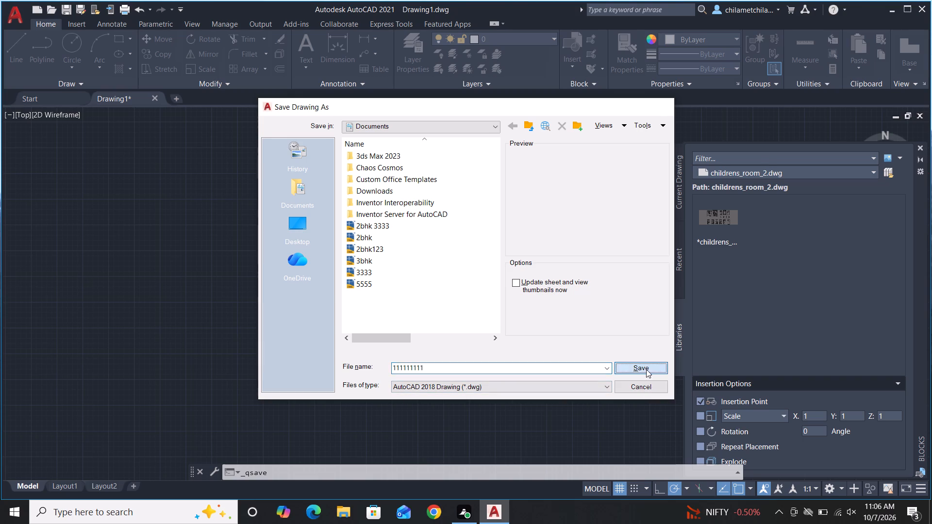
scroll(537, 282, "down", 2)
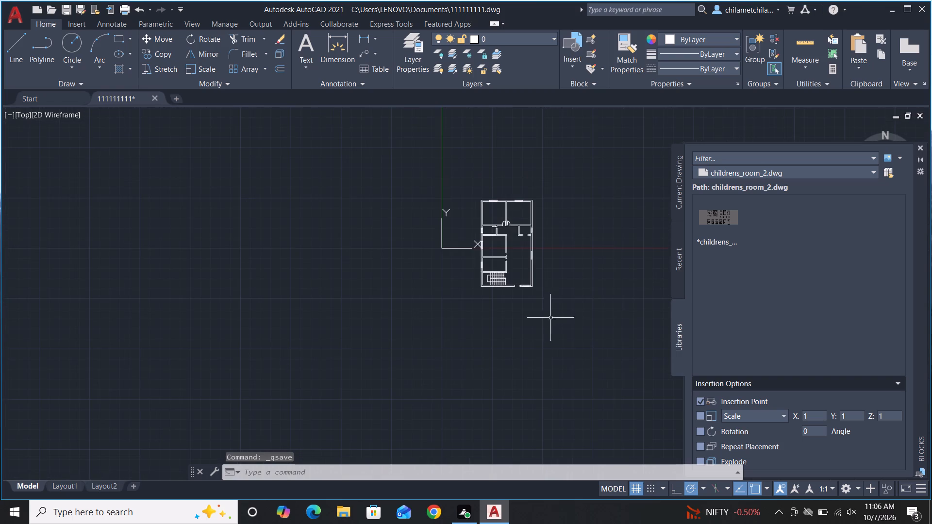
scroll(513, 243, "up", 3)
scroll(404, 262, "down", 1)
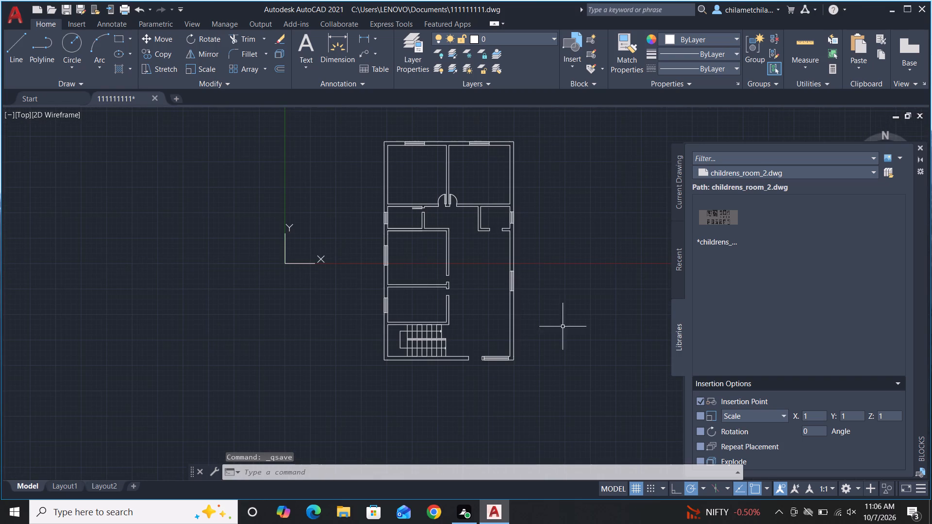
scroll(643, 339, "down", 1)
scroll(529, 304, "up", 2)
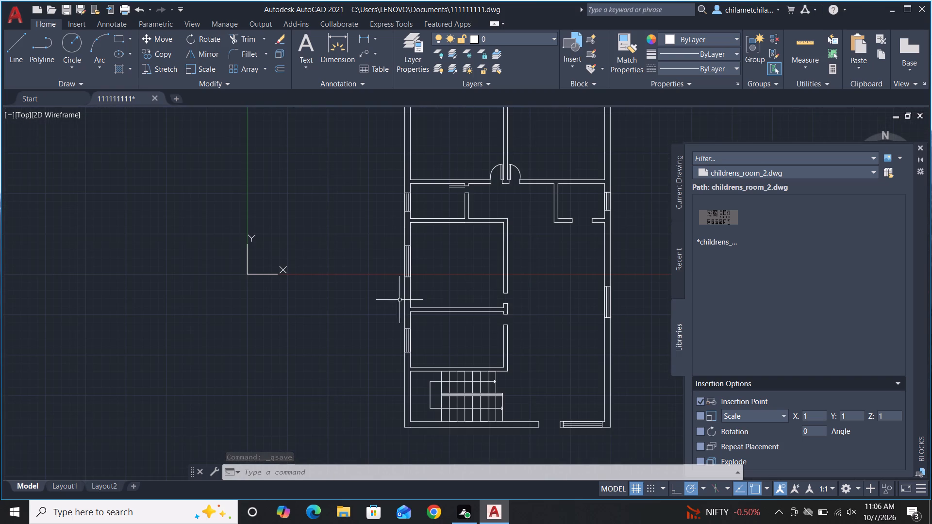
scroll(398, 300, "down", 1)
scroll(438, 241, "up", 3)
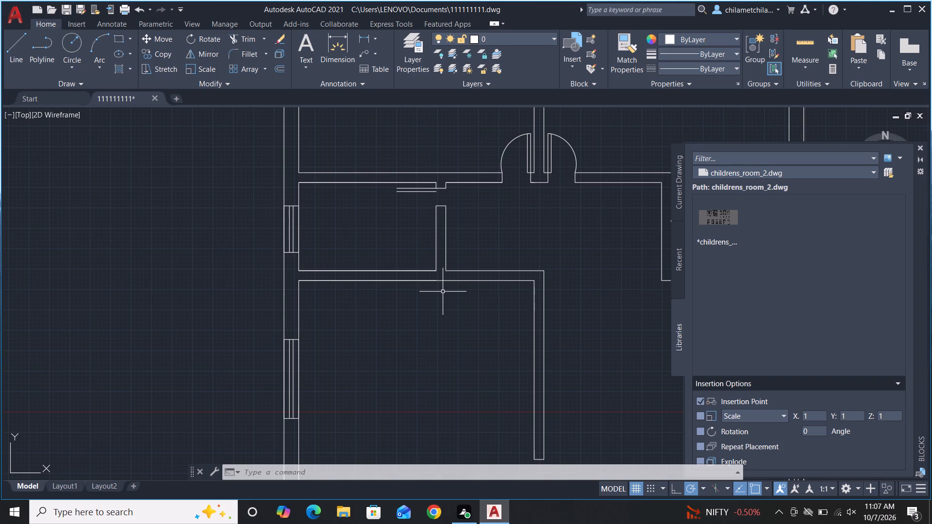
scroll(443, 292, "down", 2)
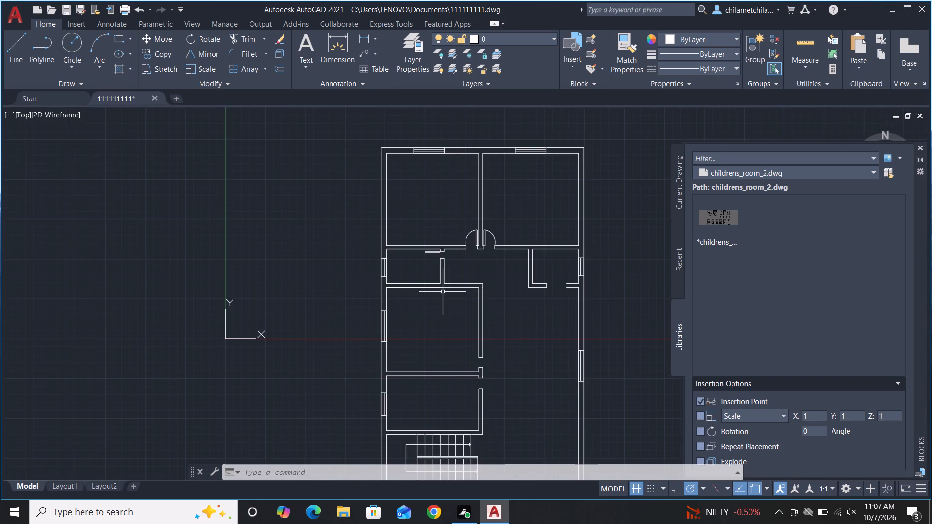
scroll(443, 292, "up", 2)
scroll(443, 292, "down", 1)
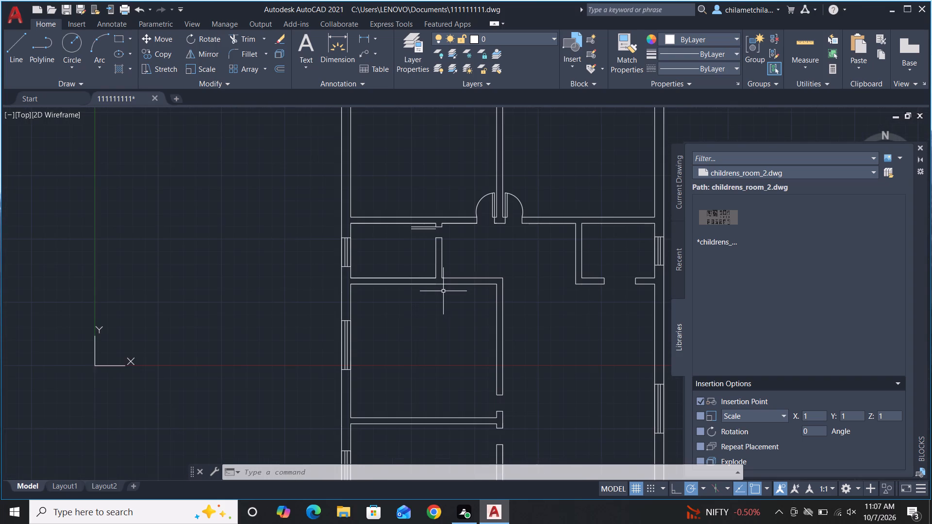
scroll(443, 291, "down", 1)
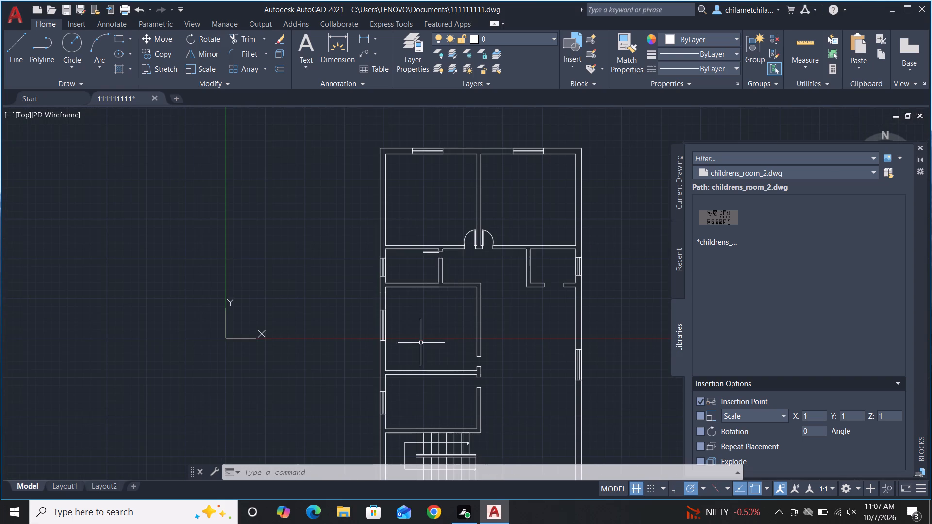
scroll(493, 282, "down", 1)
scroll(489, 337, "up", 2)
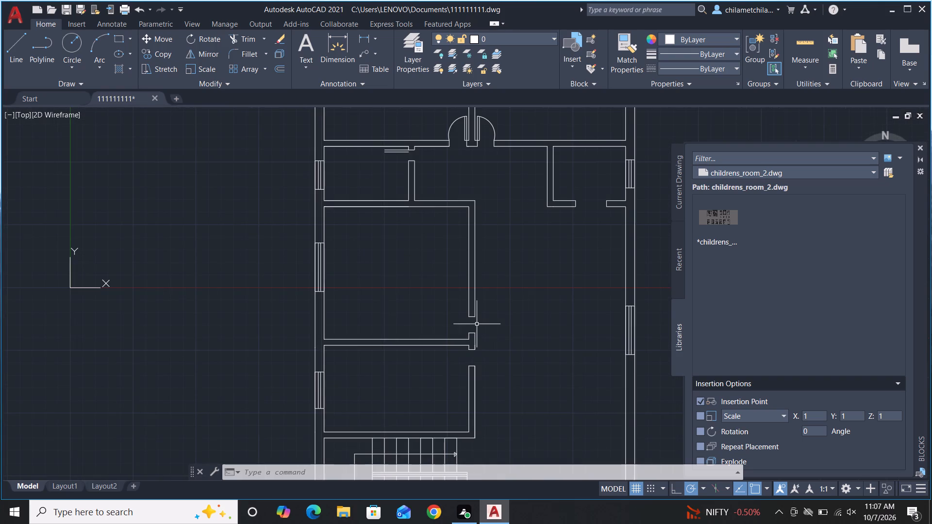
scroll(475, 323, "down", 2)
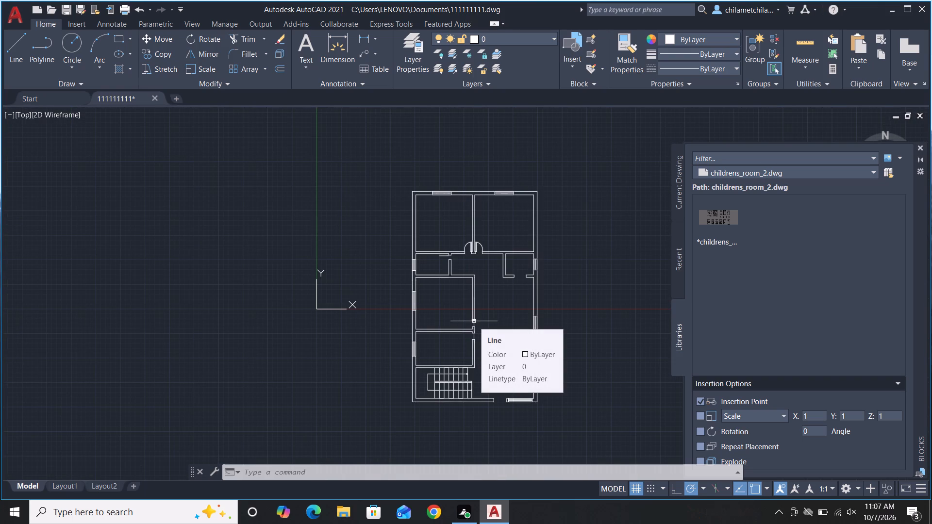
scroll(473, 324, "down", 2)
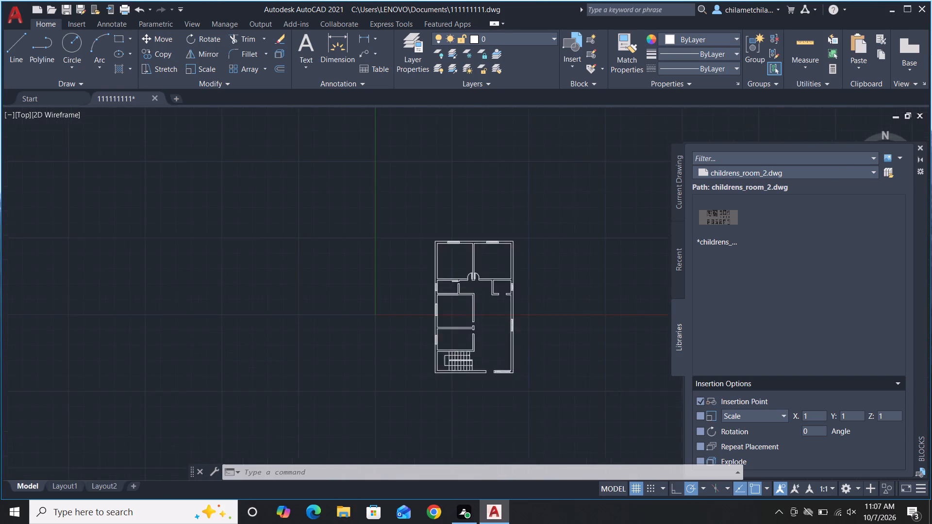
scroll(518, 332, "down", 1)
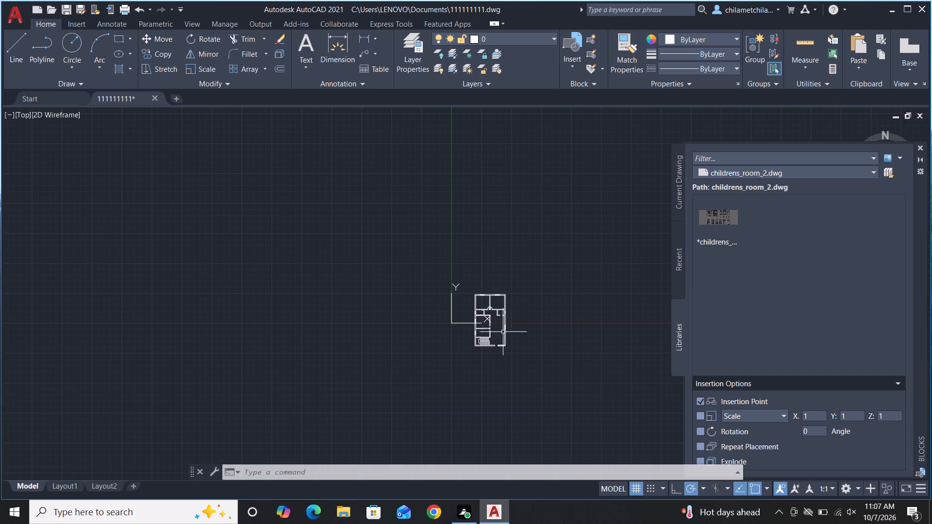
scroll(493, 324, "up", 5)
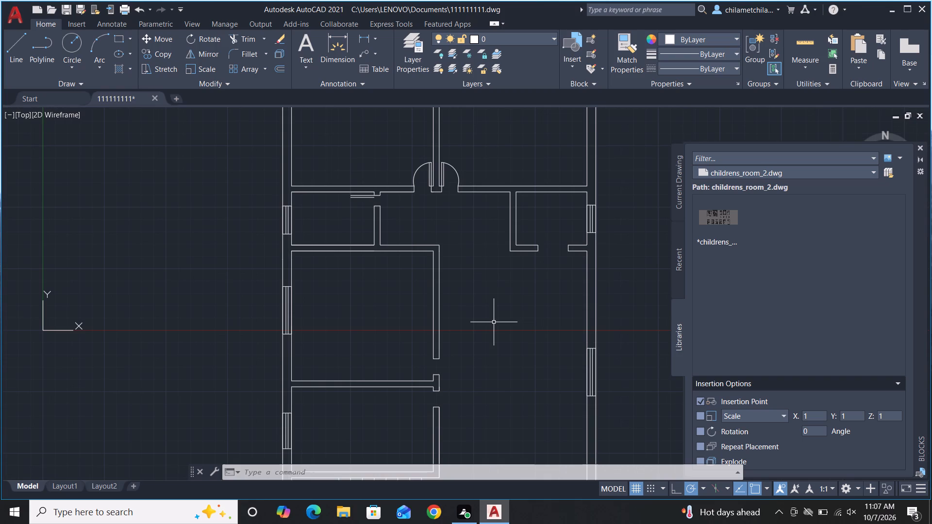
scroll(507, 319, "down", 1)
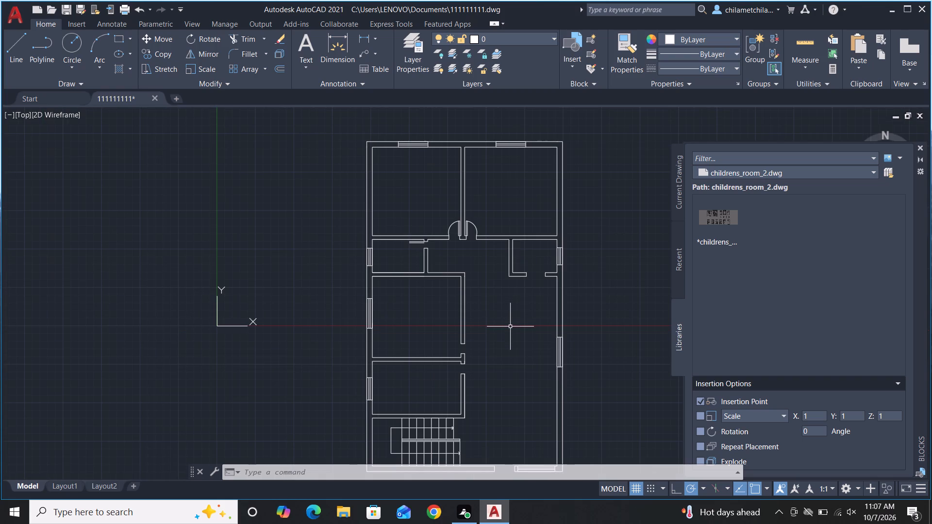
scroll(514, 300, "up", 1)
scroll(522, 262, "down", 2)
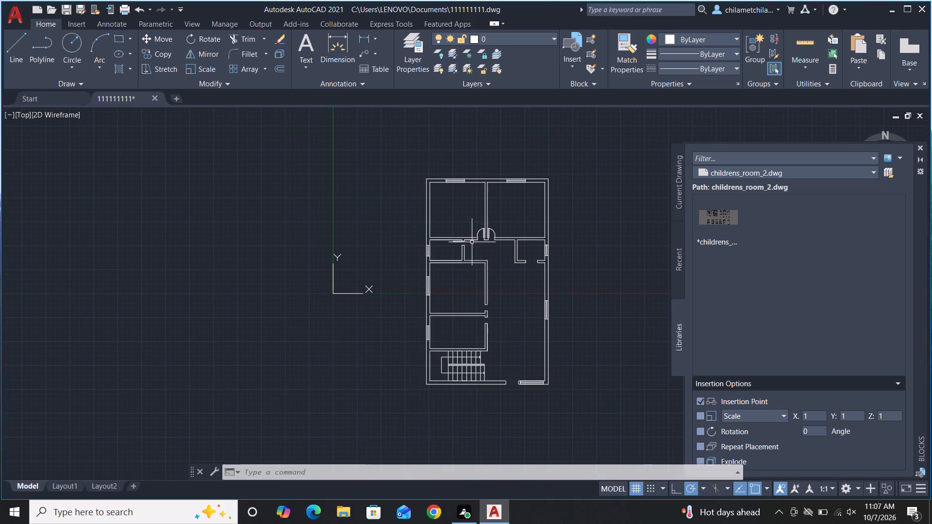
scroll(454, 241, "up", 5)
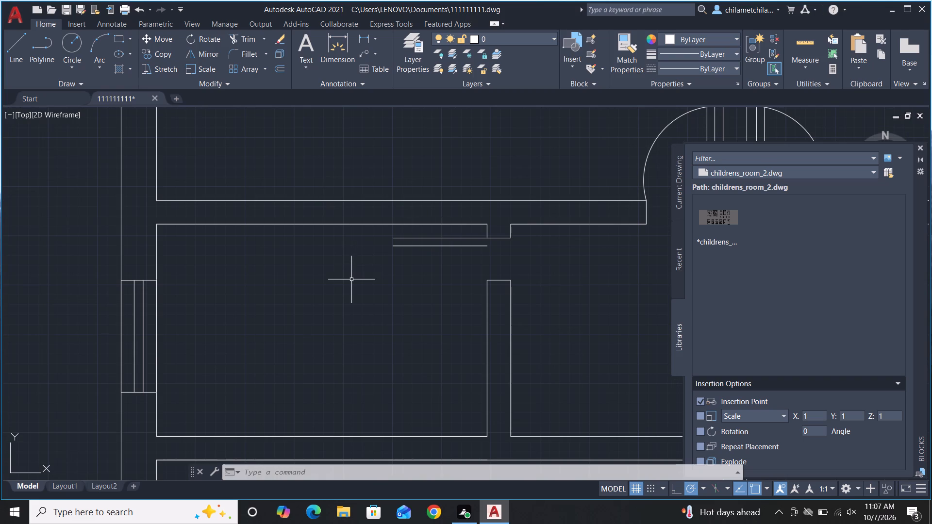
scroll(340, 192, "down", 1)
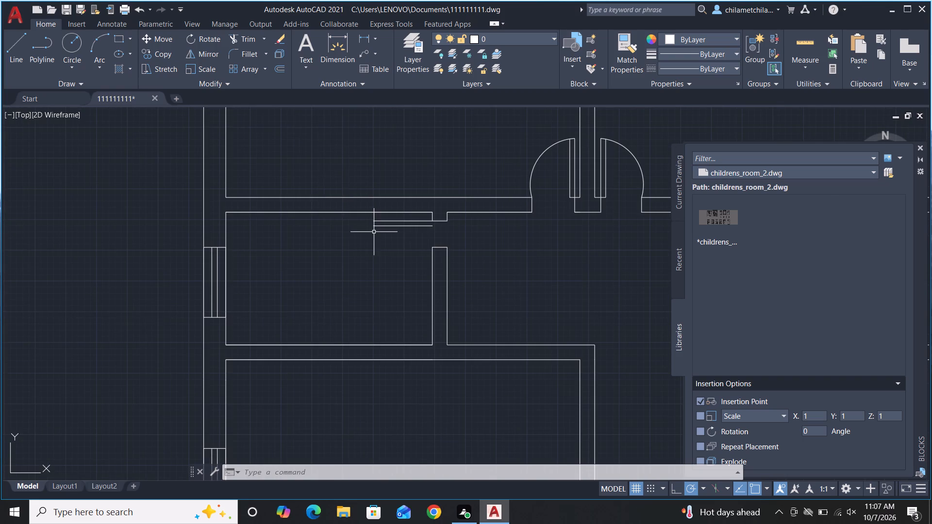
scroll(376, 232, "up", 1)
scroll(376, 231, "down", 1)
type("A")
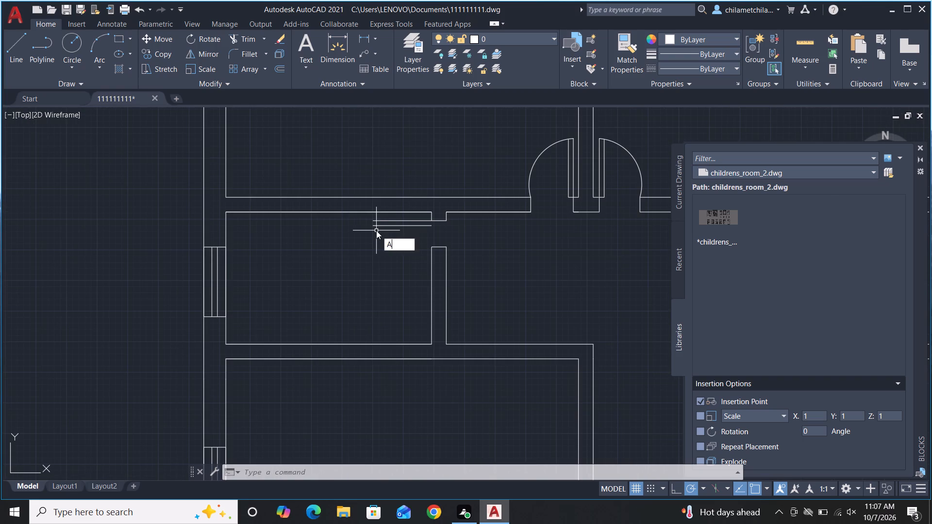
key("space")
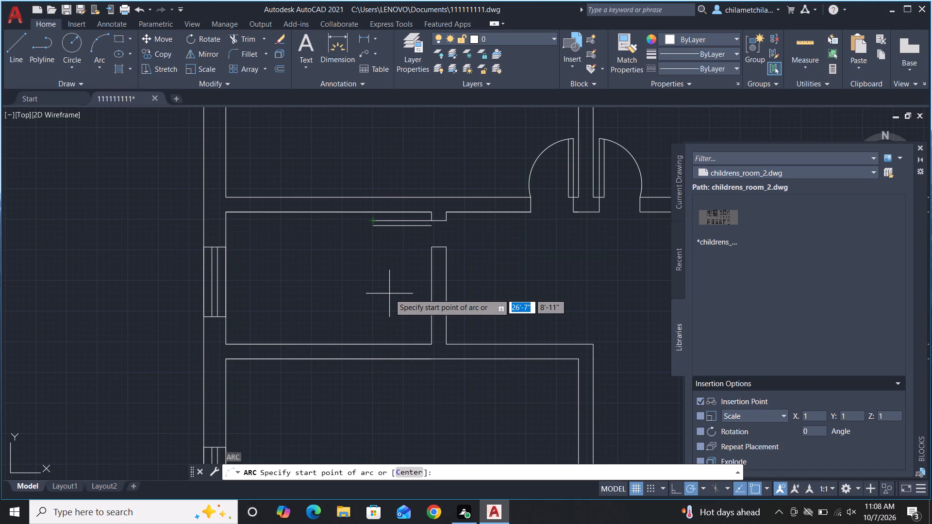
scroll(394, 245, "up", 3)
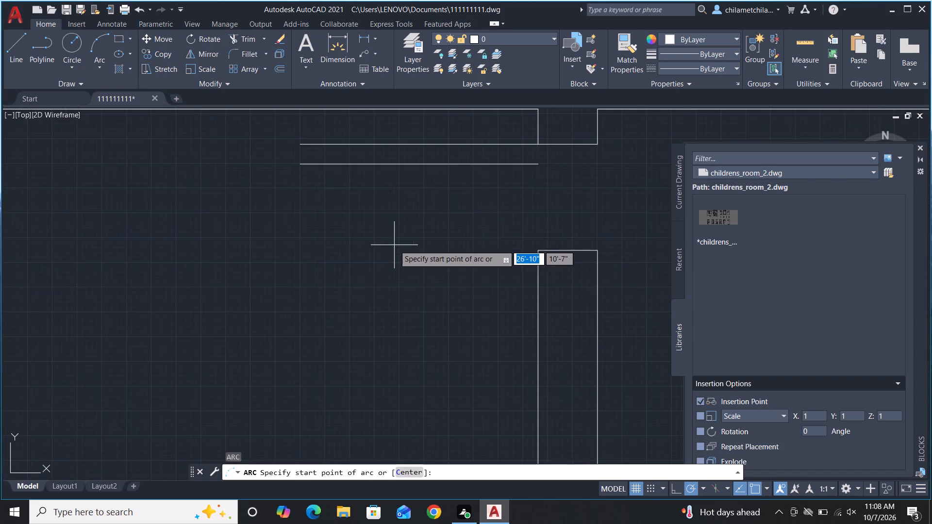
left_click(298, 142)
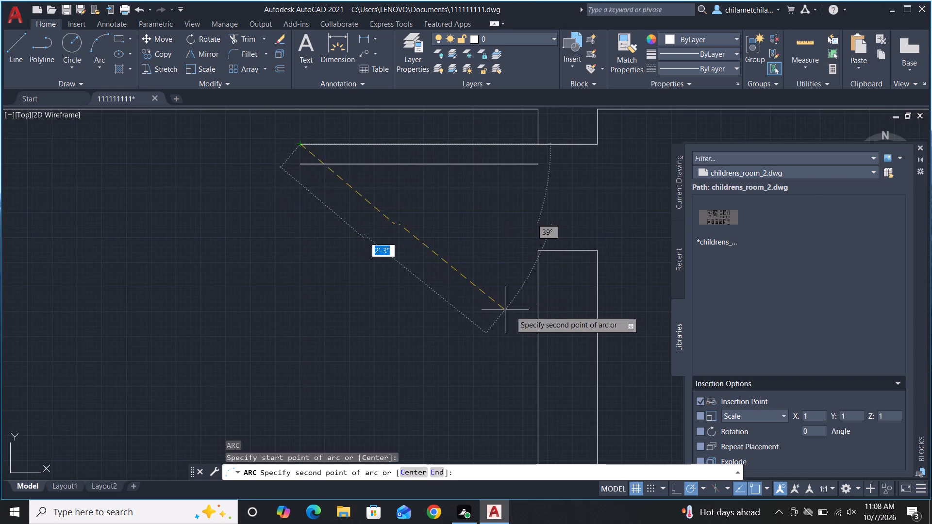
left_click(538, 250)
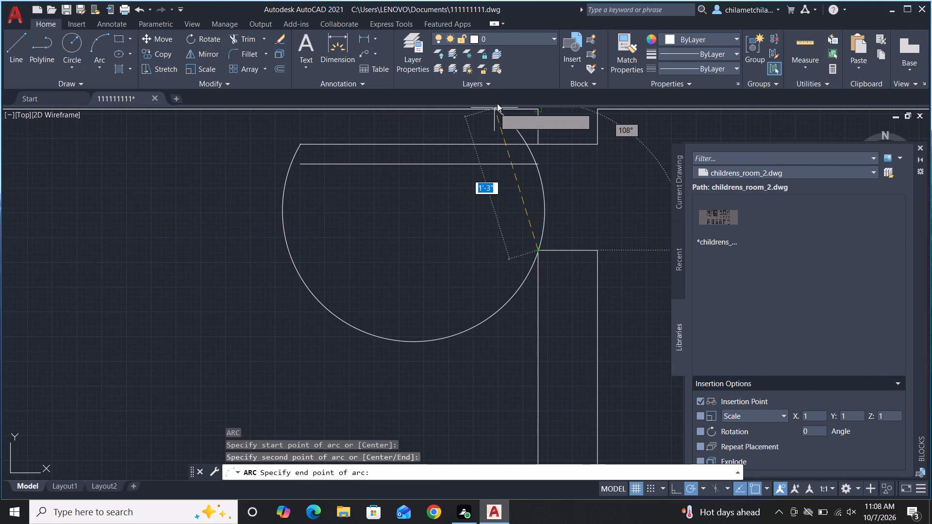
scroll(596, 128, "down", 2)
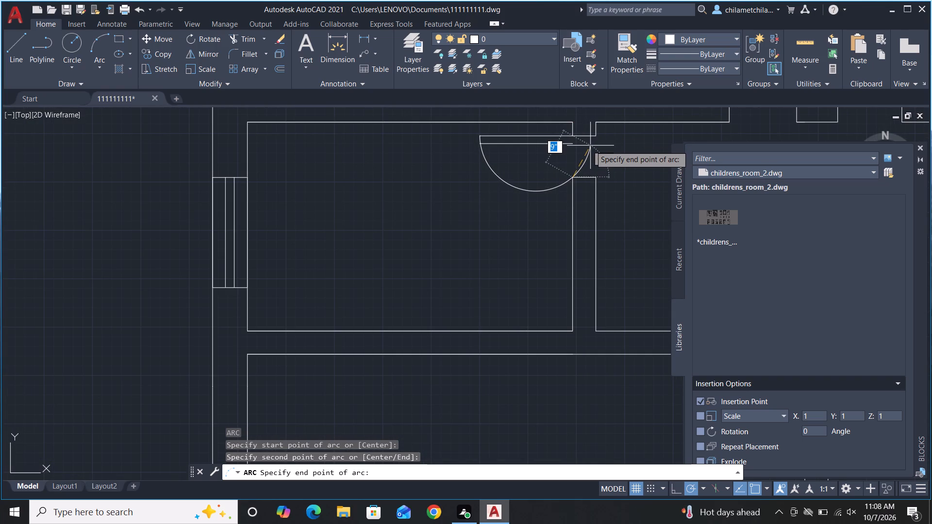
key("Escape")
Draw a horizontal line across the small room's door wall, about 4" below the wall end under the door opening.
scroll(382, 252, "down", 2)
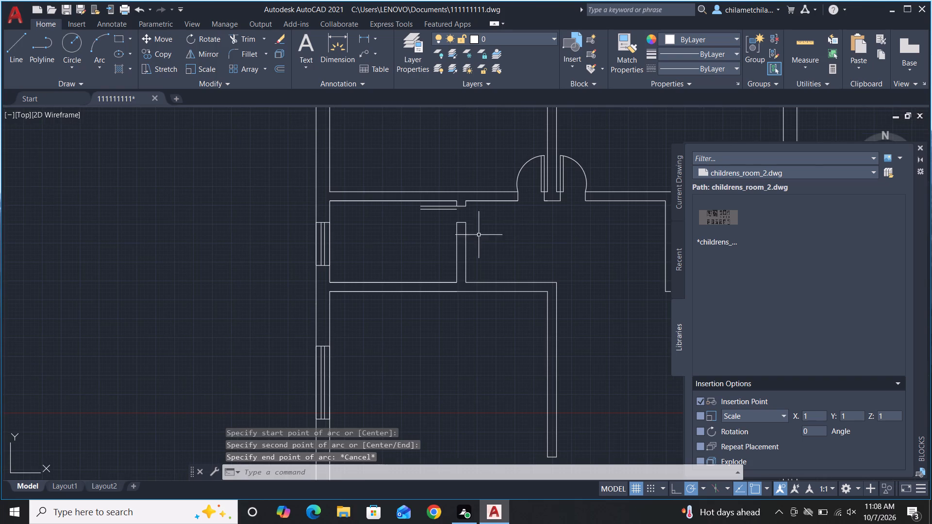
scroll(460, 223, "up", 3)
type("L")
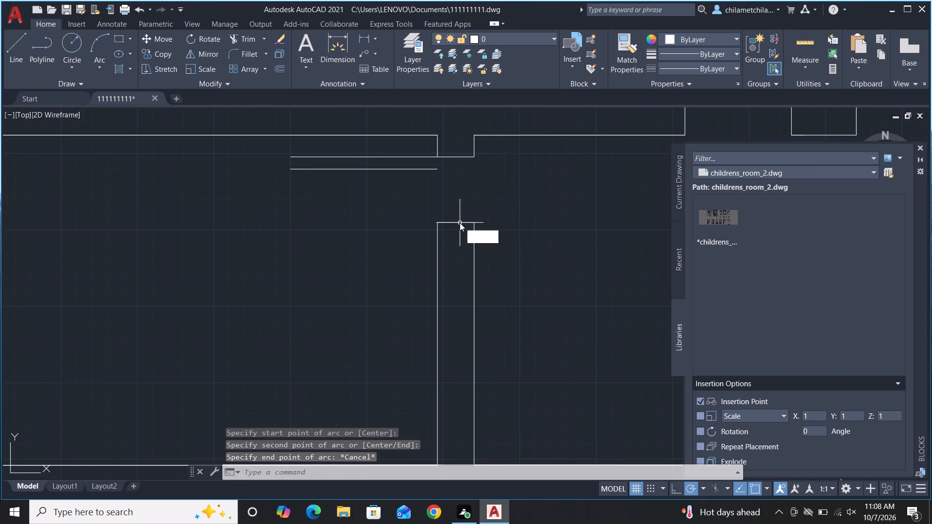
key("space")
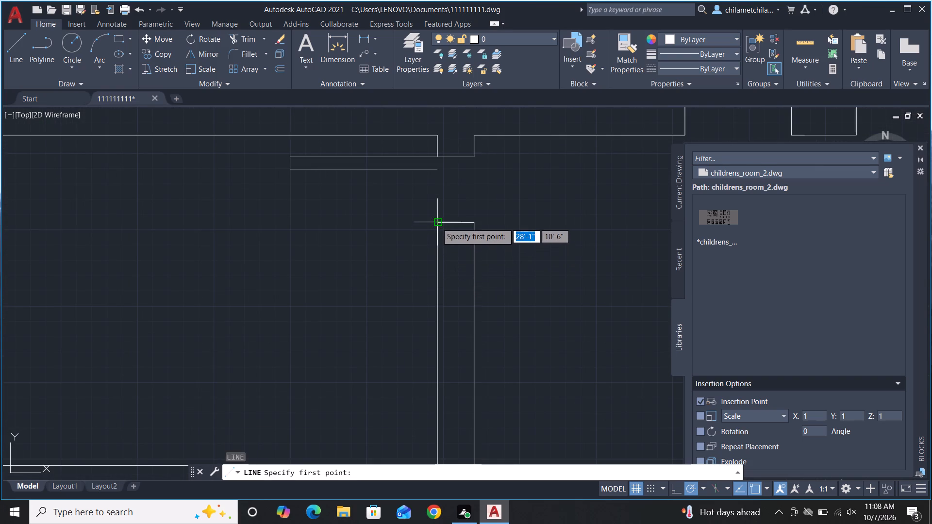
left_click(437, 248)
left_click(475, 248)
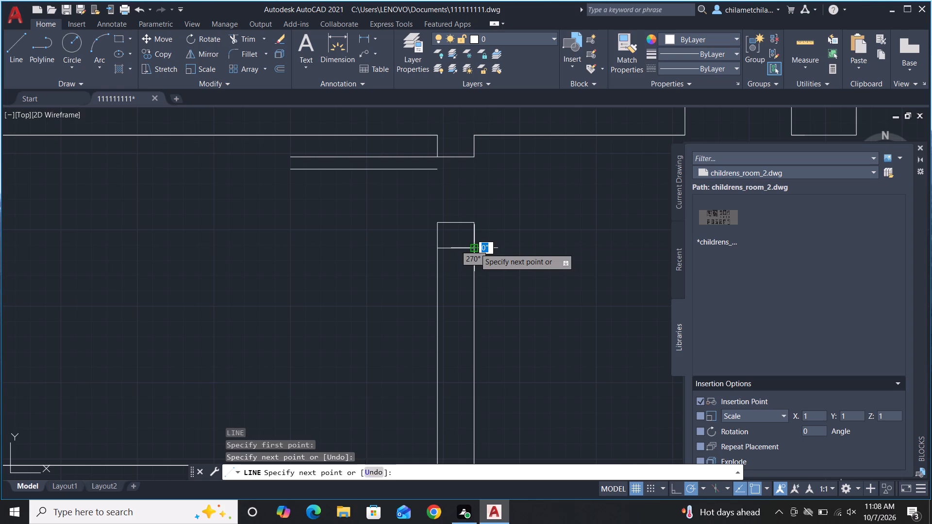
key("space")
Trim away both wall edges and the old end cap above the new line to widen the small room's door opening.
type("TR")
key("space")
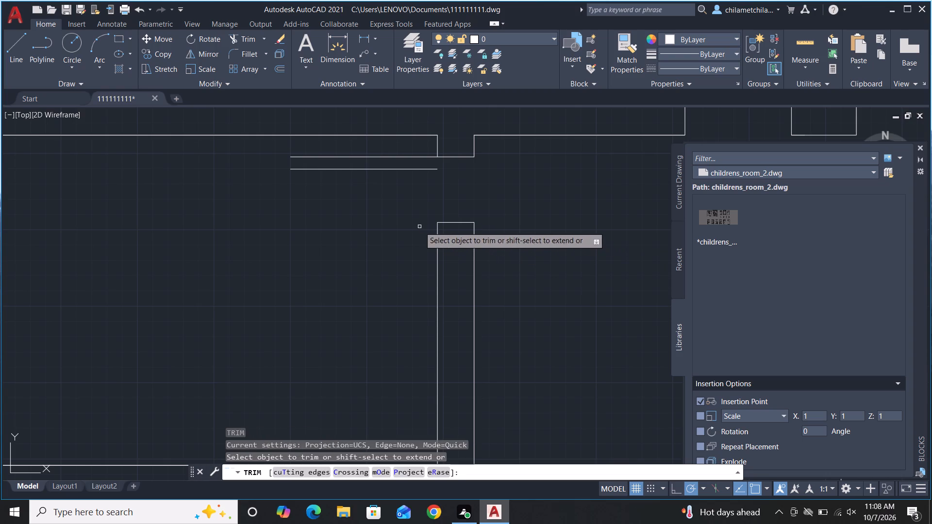
left_click(419, 226)
left_click(514, 231)
left_click(473, 196)
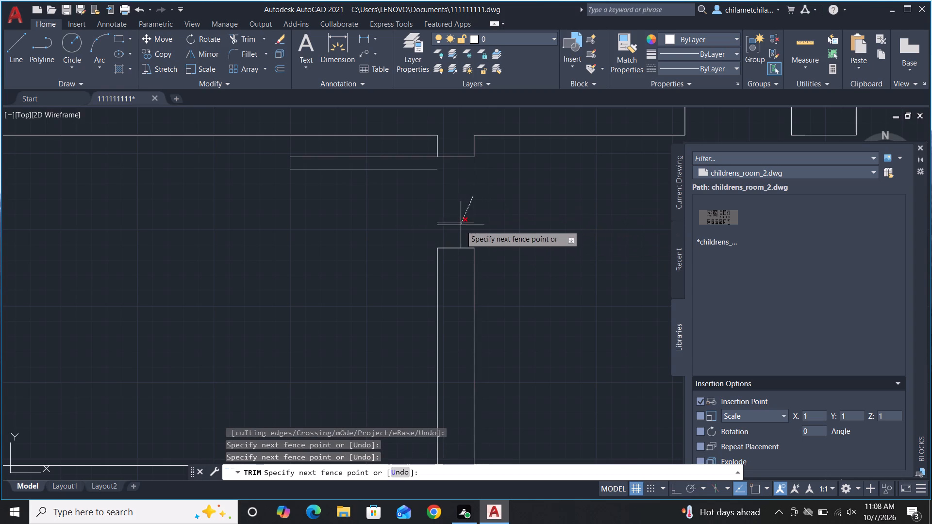
left_click(460, 233)
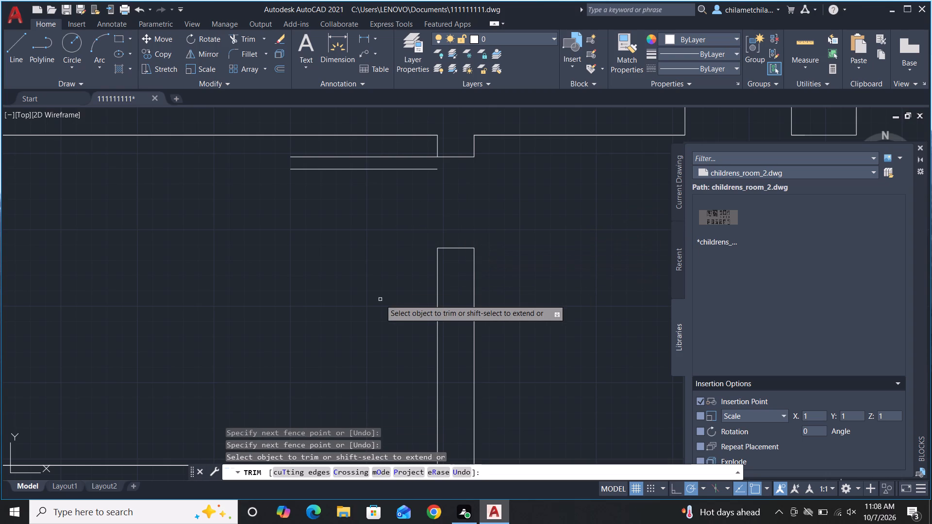
type("A")
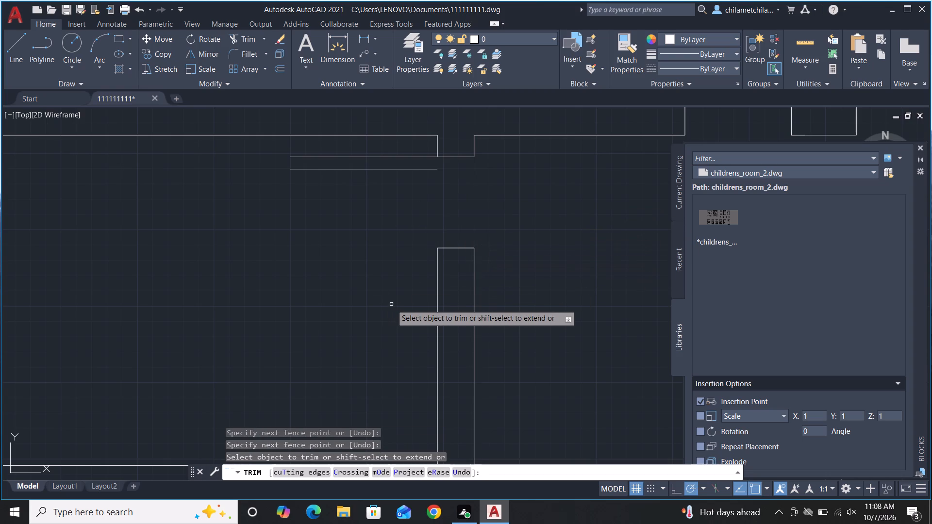
key("space")
key("space")
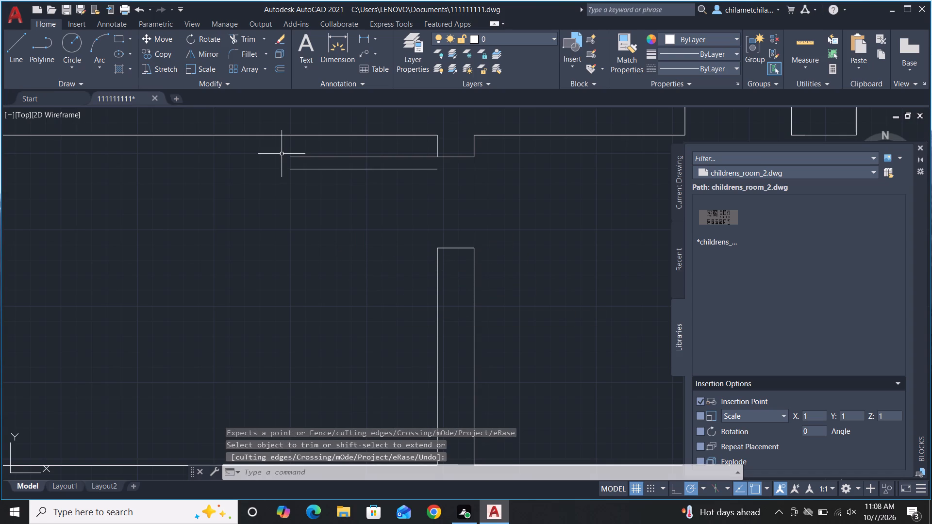
Draw a three-point arc from the small room door leaf's free end through the lower wall's inner corner, ending past the opening.
type("A")
key("space")
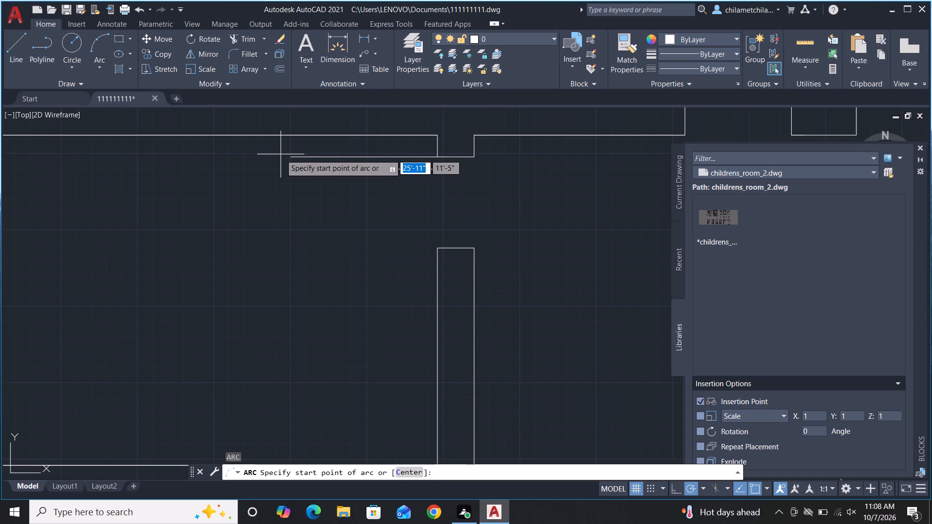
left_click(292, 157)
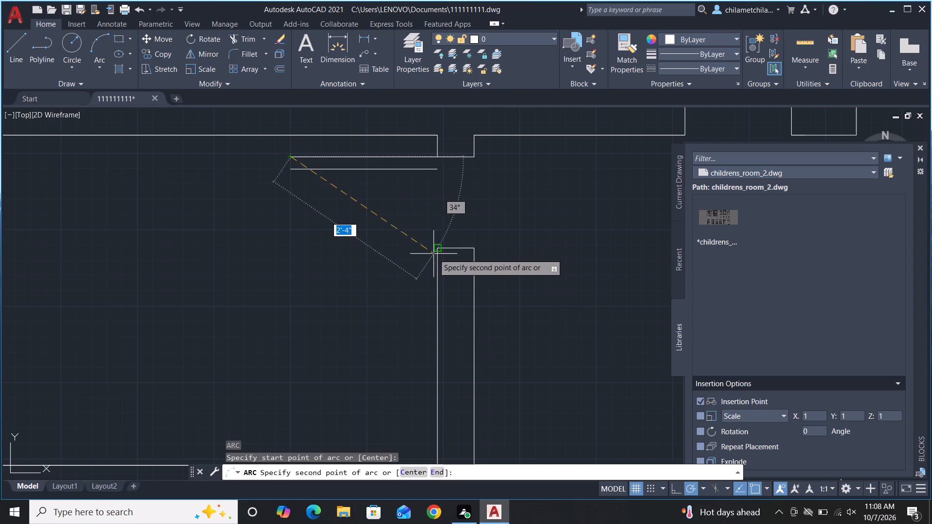
left_click(440, 249)
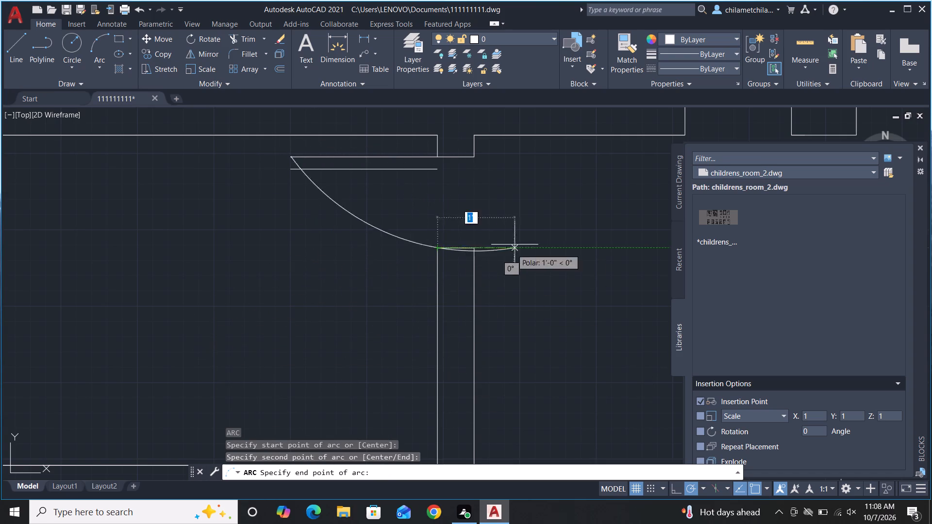
left_click(505, 150)
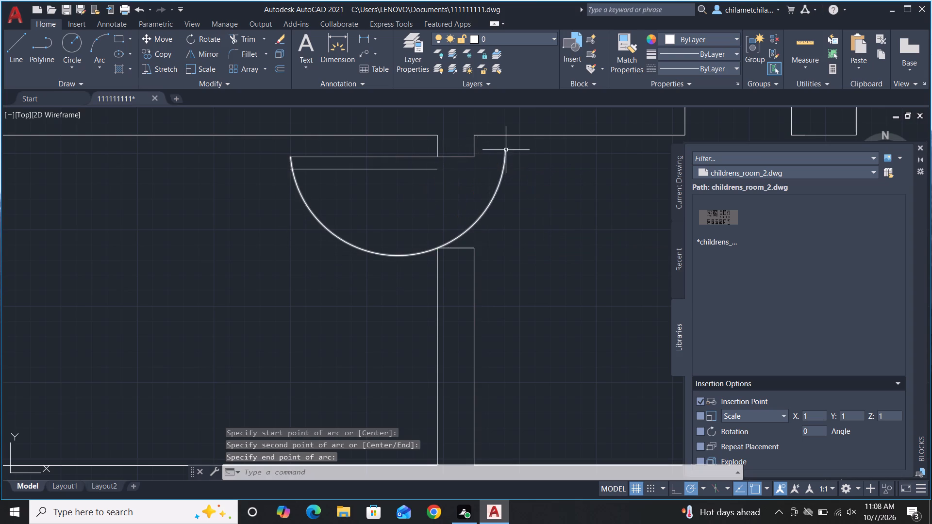
key("Escape")
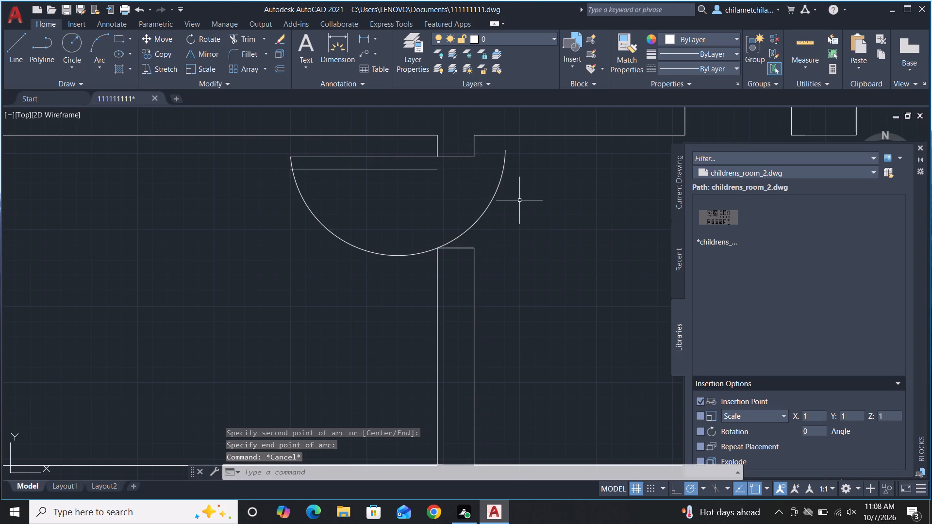
Trim the swing arc beyond the lower wall's corner and the lower leaf line's stub outside the arc.
type("TR")
key("space")
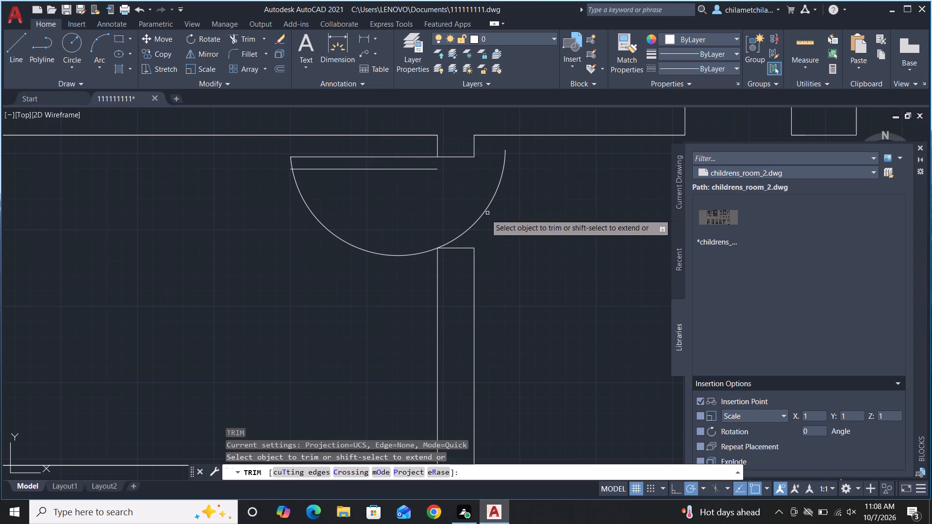
left_click(479, 221)
scroll(483, 197, "down", 2)
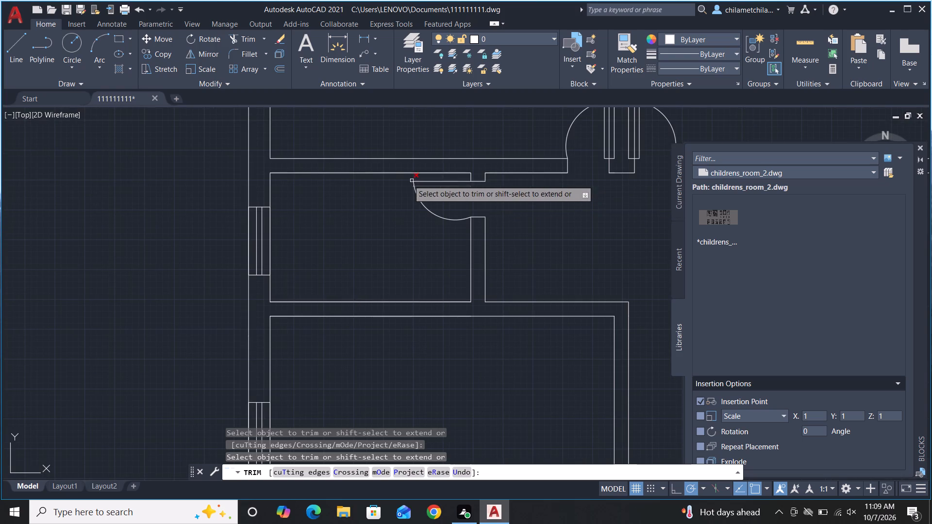
scroll(410, 188, "up", 5)
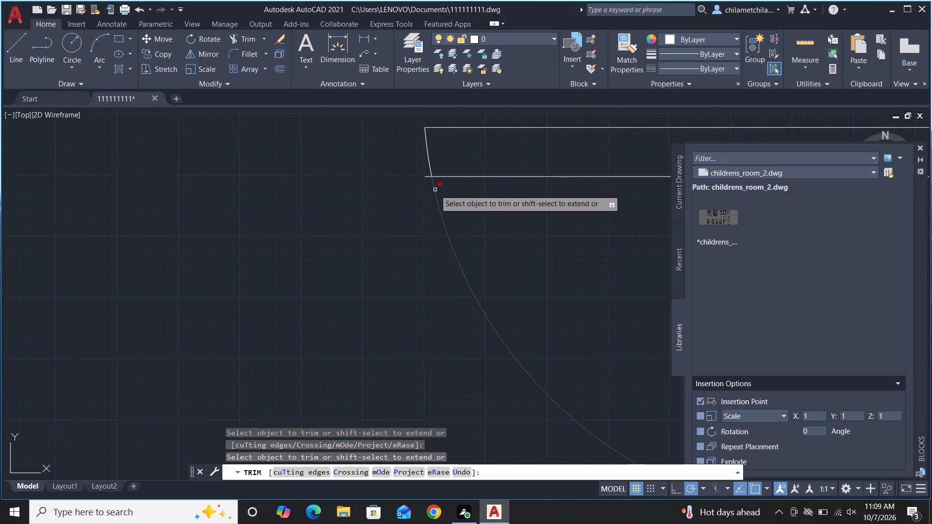
left_click(426, 176)
scroll(280, 238, "down", 5)
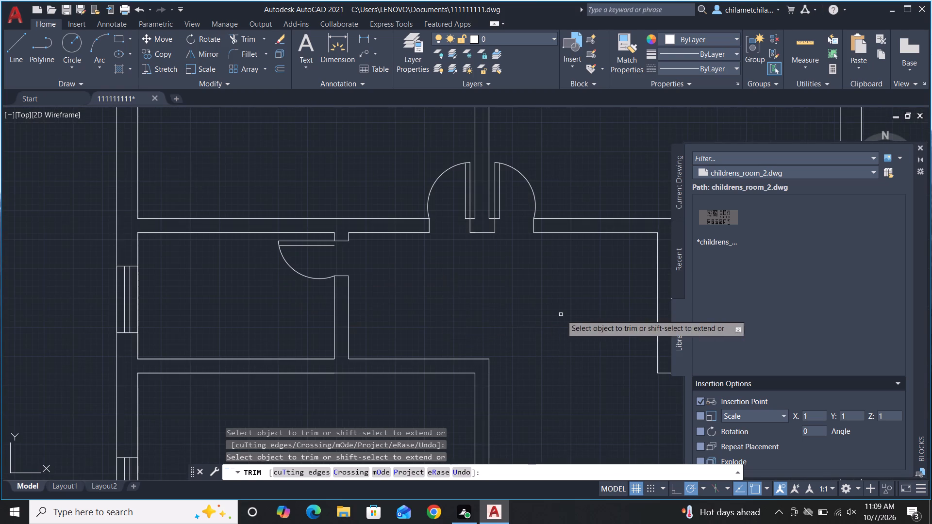
scroll(616, 308, "down", 1)
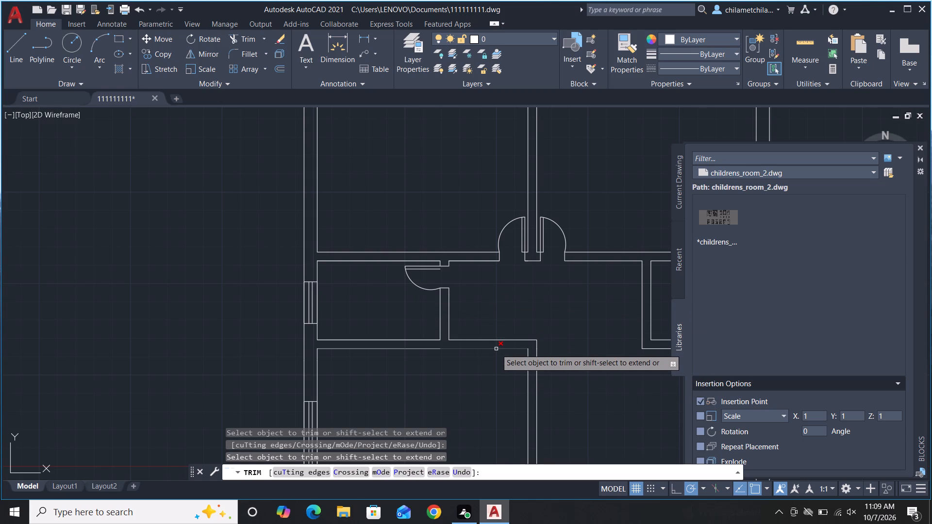
key("Escape")
Close the hinge end of the small room's door leaf with a 2" vertical line between its long edges.
scroll(464, 218, "down", 1)
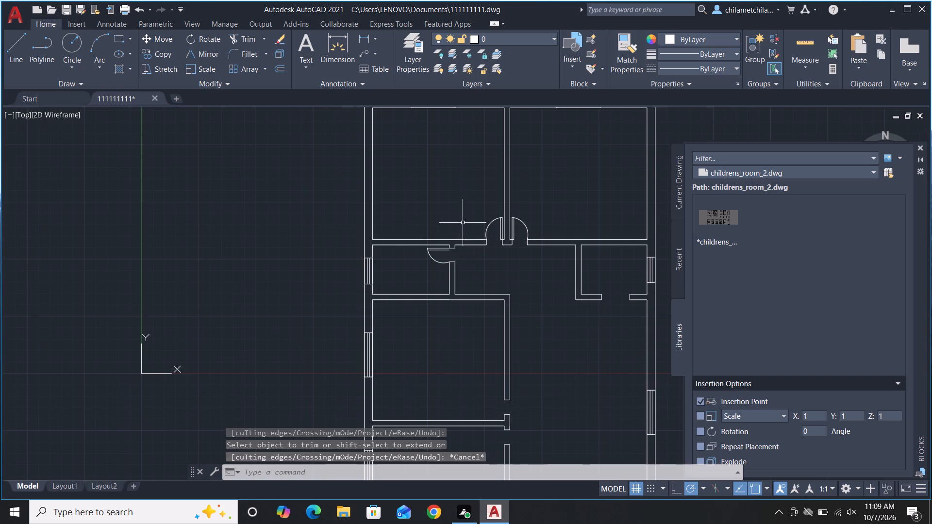
scroll(447, 245, "up", 5)
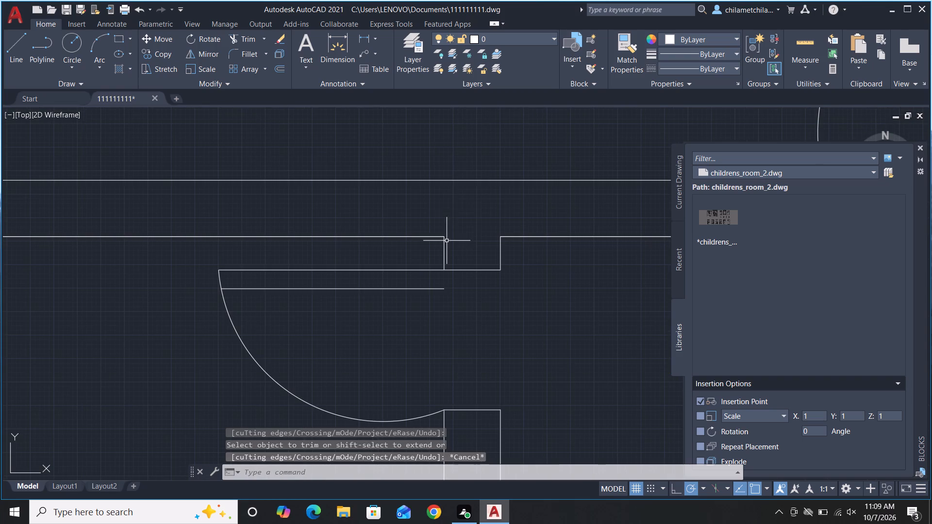
scroll(410, 278, "up", 2)
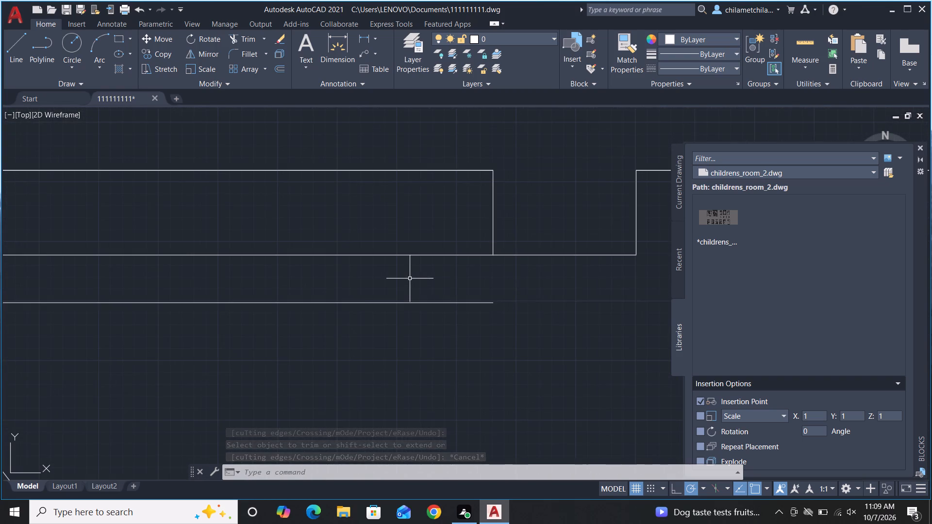
scroll(409, 278, "down", 1)
type("L")
key("space")
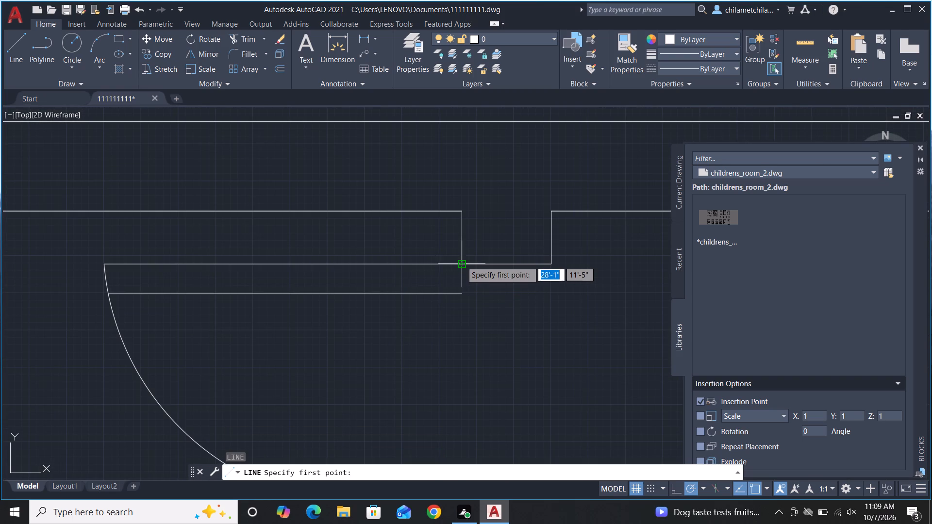
left_click(463, 262)
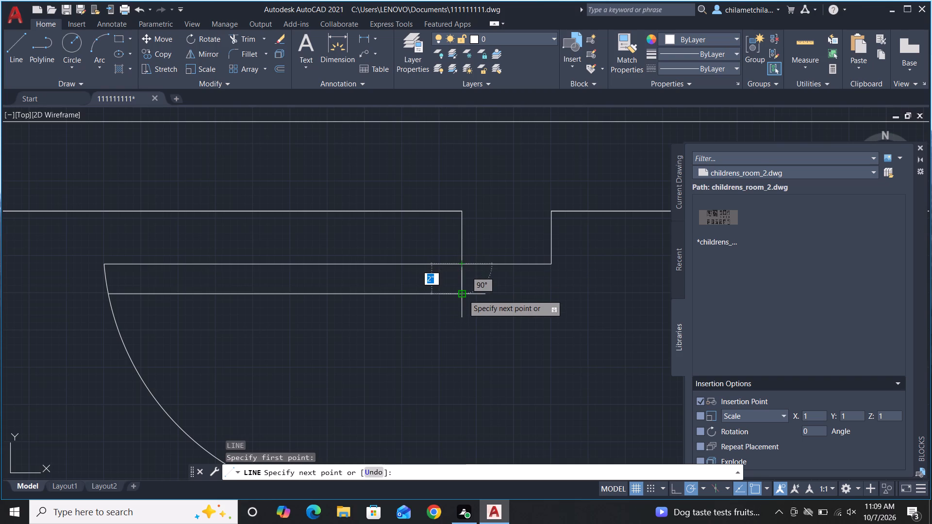
left_click(463, 295)
key("Escape")
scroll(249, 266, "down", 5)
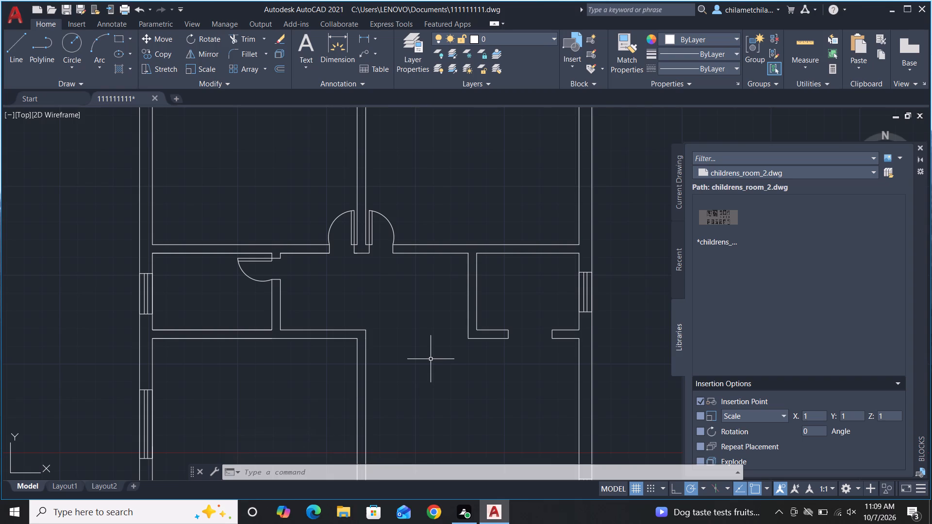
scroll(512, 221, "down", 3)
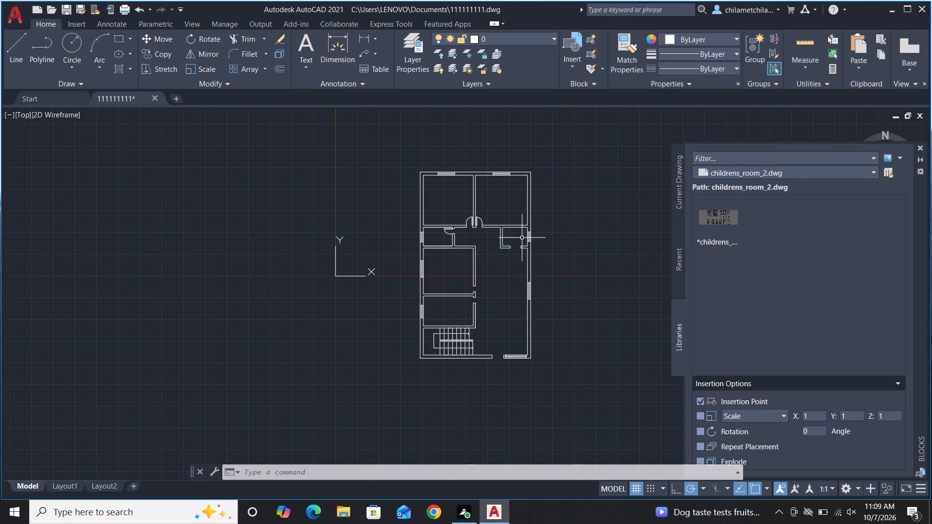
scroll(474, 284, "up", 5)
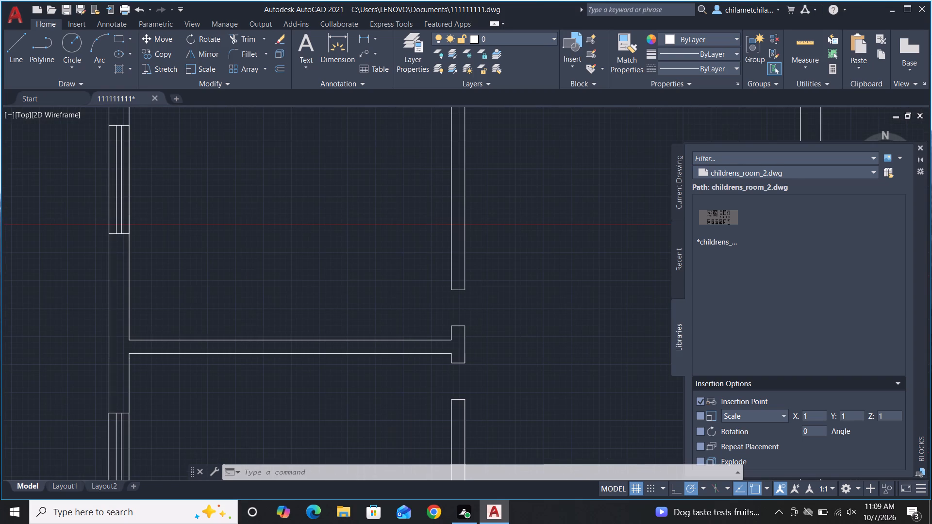
Draw a 2' horizontal door leaf line into the room from the inner corner of the wall stub below the opening.
type("L")
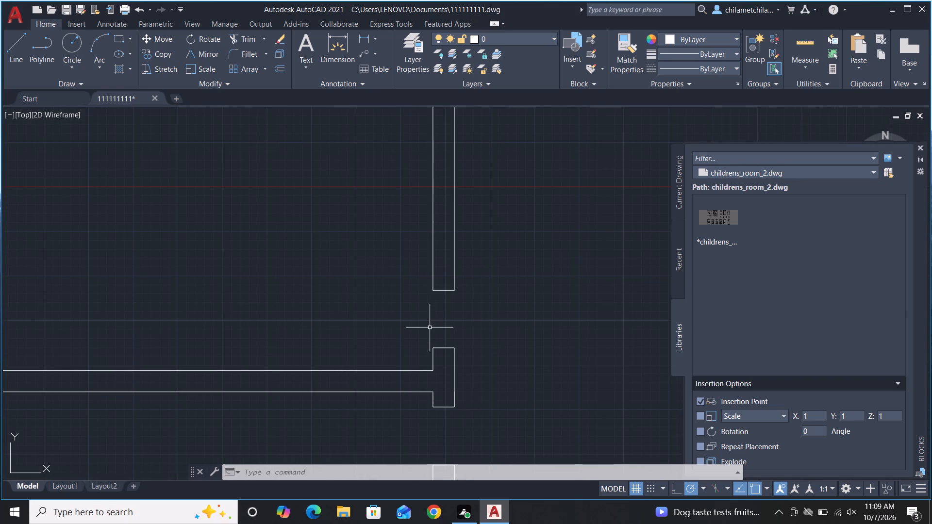
key("space")
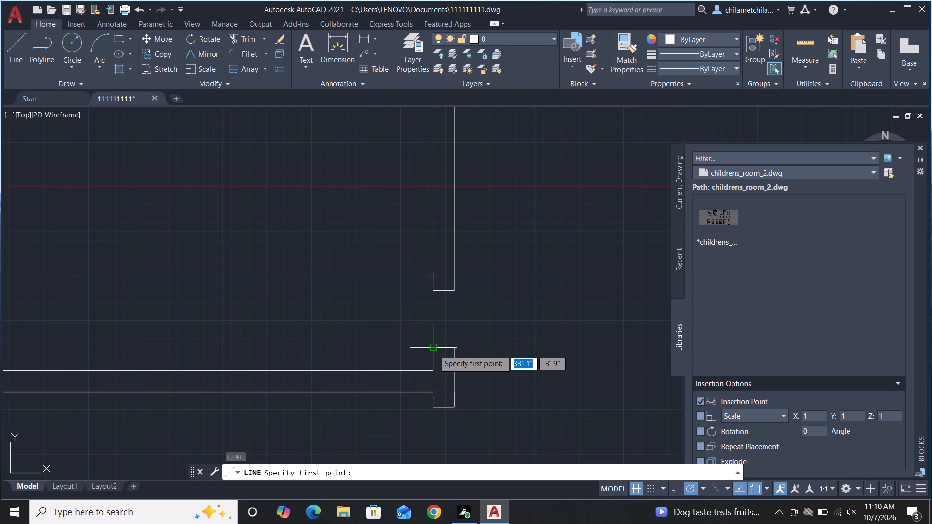
left_click(434, 350)
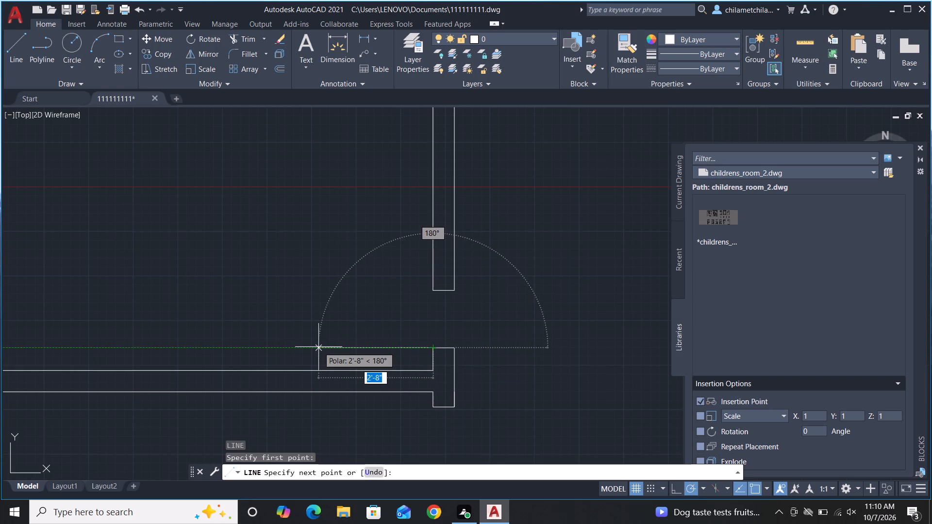
type("2'")
key("Return")
key("Escape")
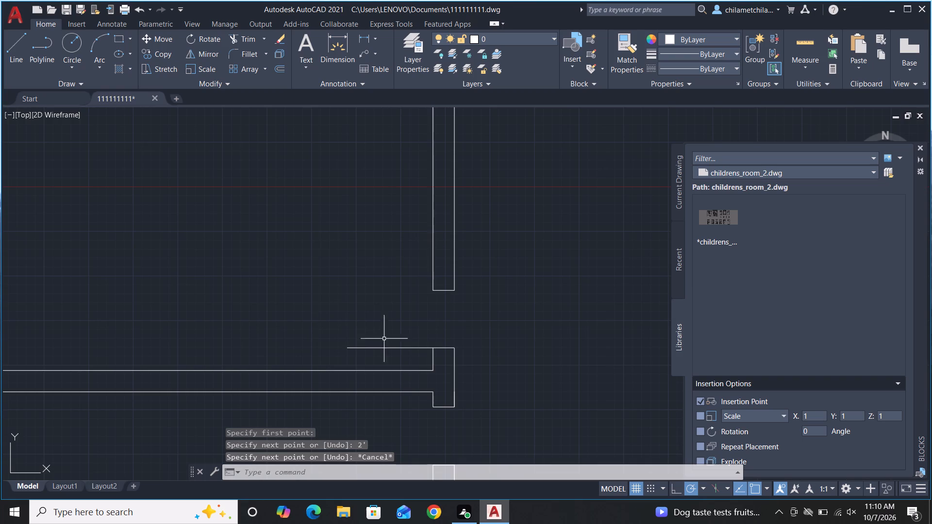
Offset the new door leaf line 2" upward, toward the opening, to form the leaf's second long edge.
type("O")
key("space")
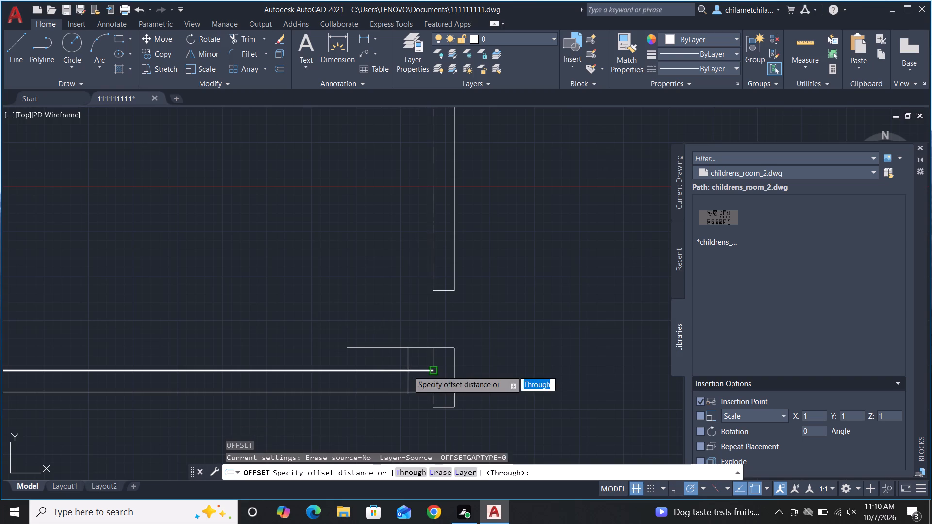
key("space")
left_click(411, 347)
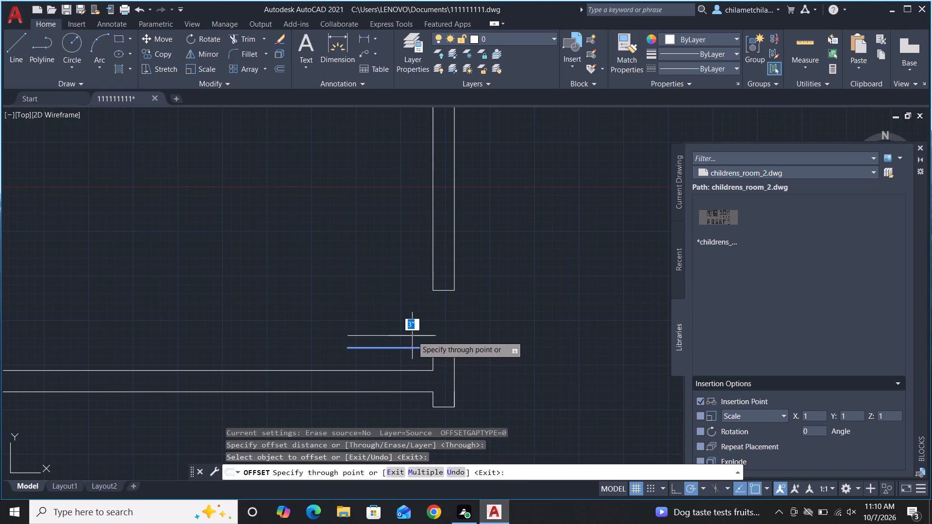
key("2")
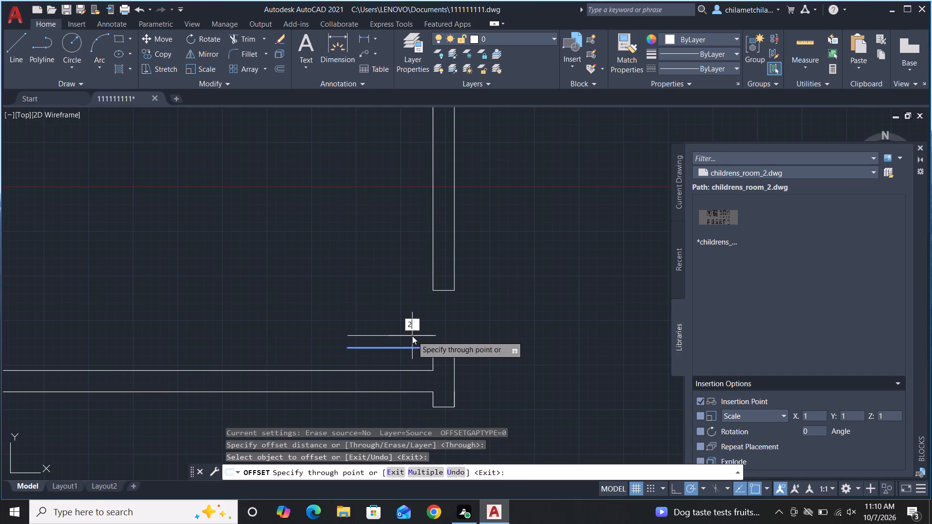
key("shift+quotedbl")
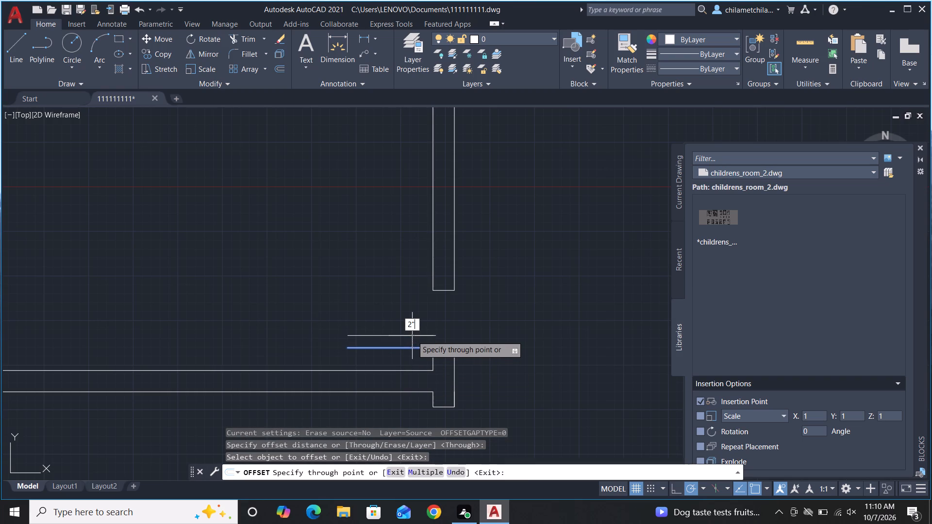
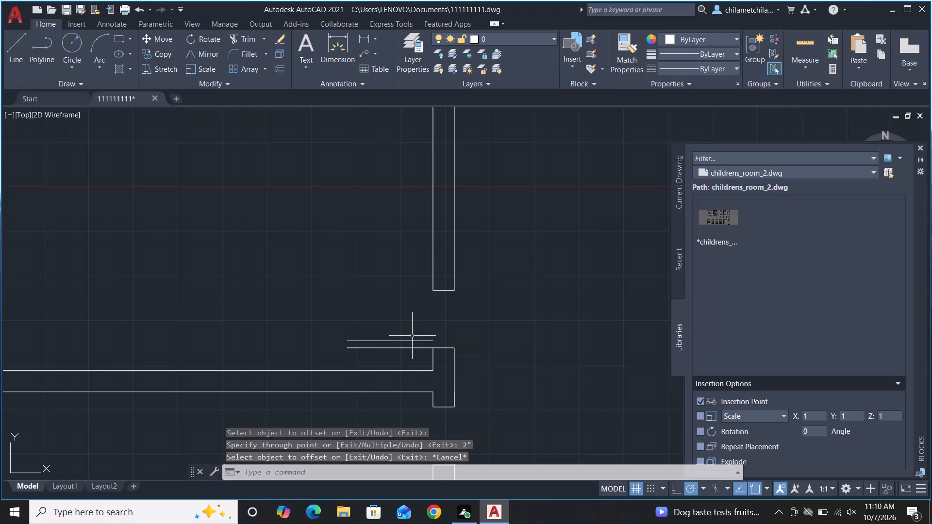
Draw a three-point arc from the lower leaf line's free end through the upper jamb's inner corner to the wall stub's bottom outer corner.
type("A")
key("space")
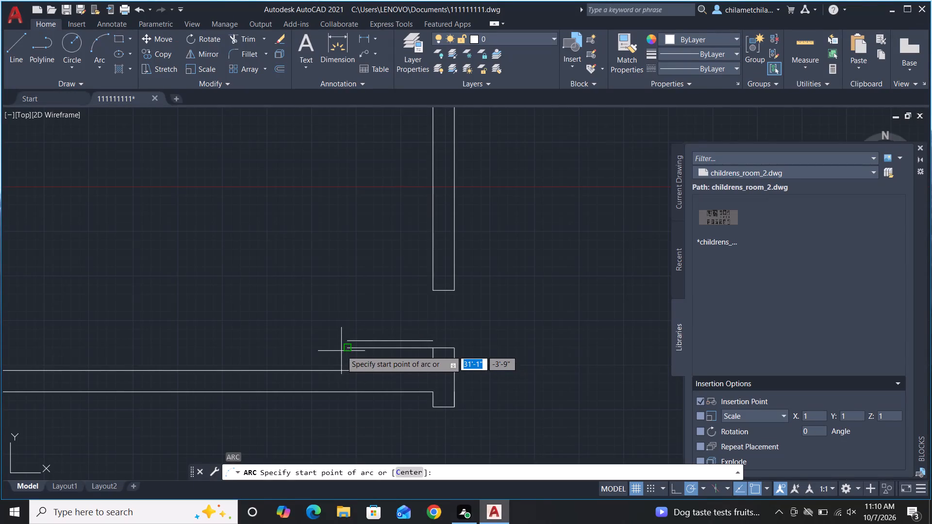
left_click(348, 350)
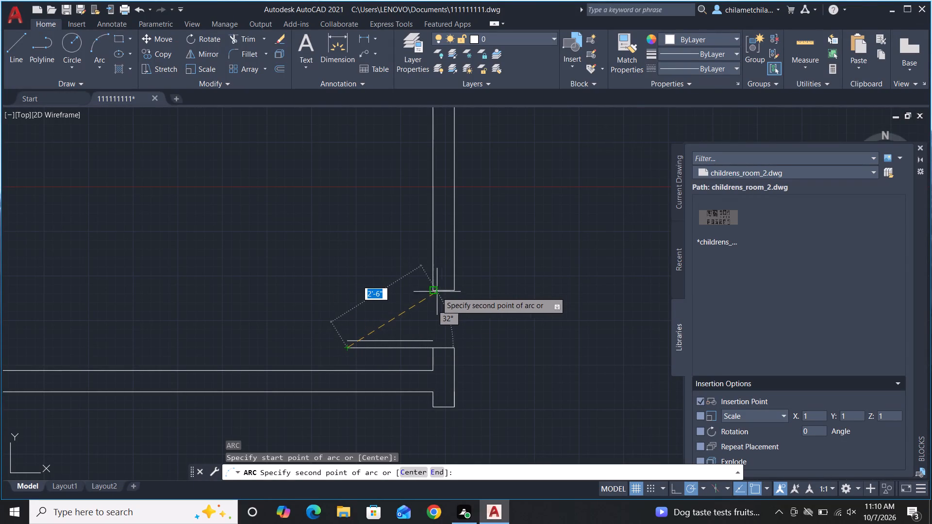
left_click(434, 293)
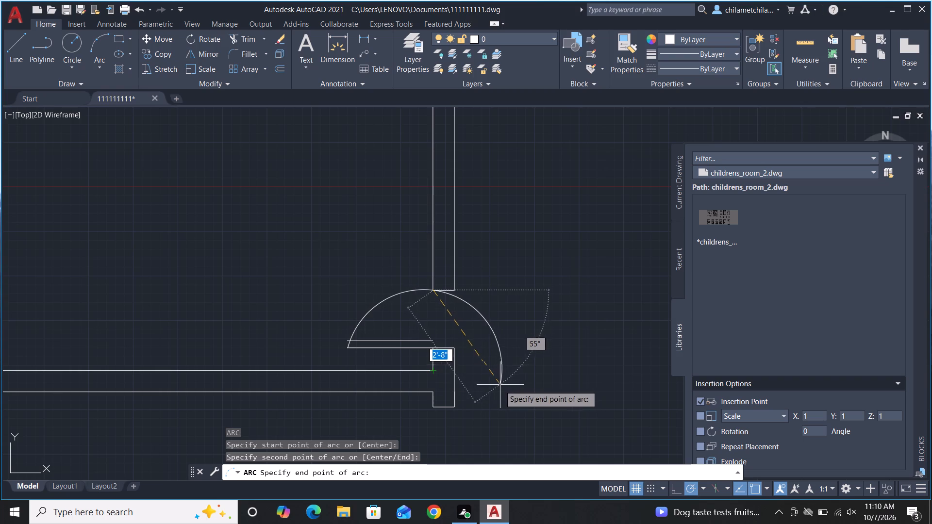
left_click(458, 382)
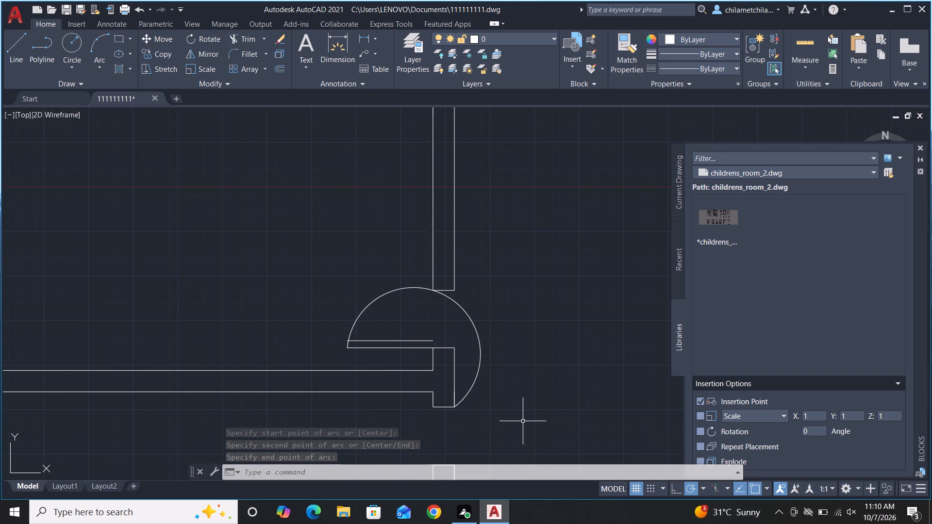
Trim the swing arc beyond the upper jamb's inner corner and the upper leaf line's stub outside the arc.
type("TR")
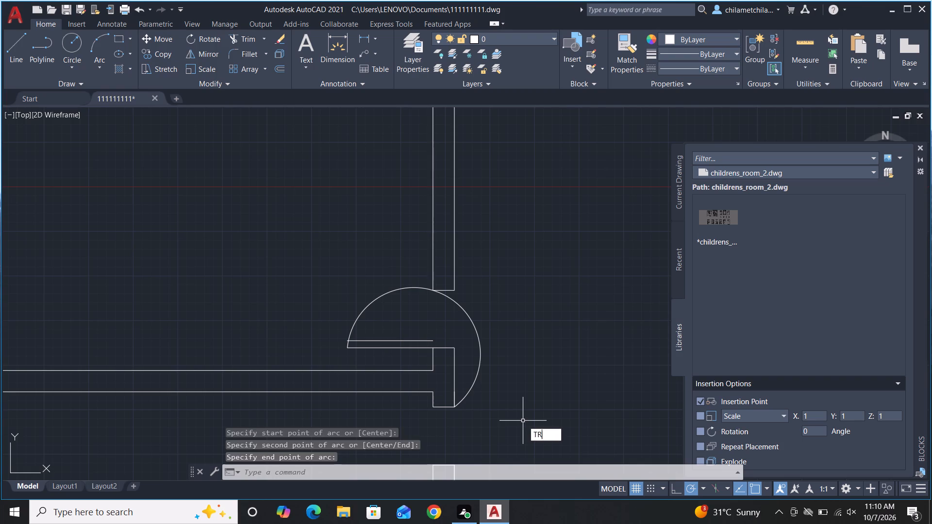
key("space")
left_click(477, 375)
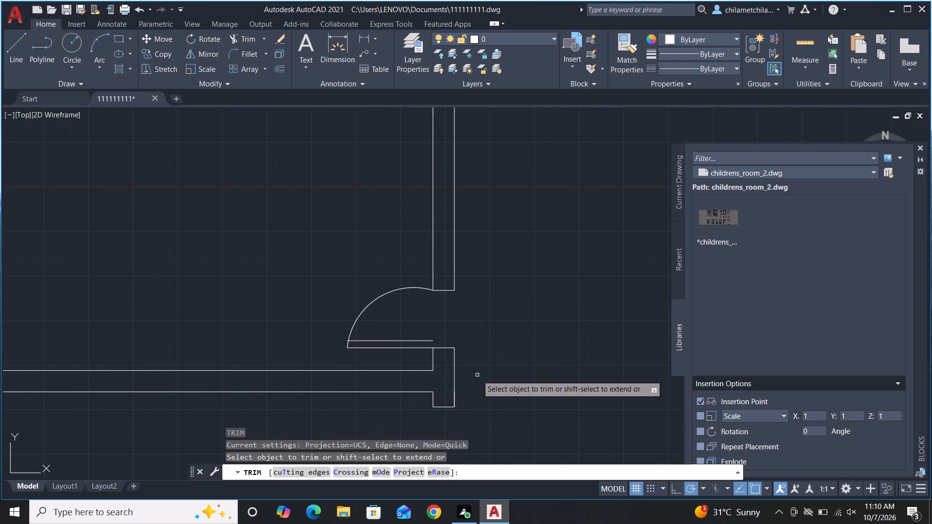
scroll(348, 348, "up", 6)
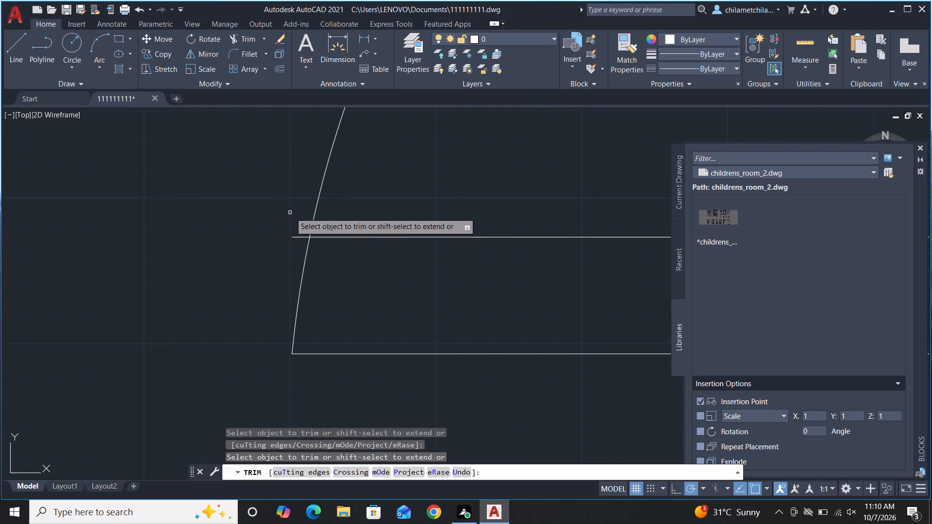
left_click(298, 237)
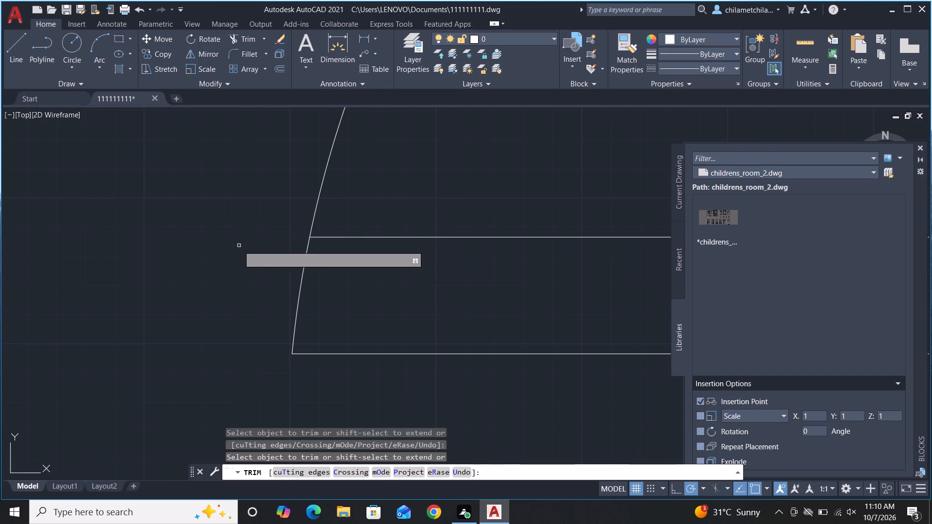
scroll(237, 246, "down", 5)
scroll(382, 228, "up", 1)
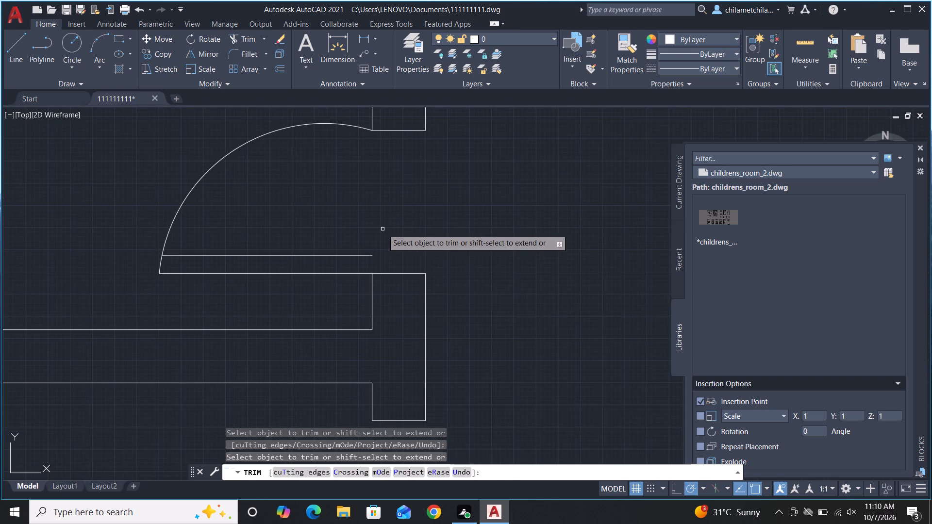
key("Escape")
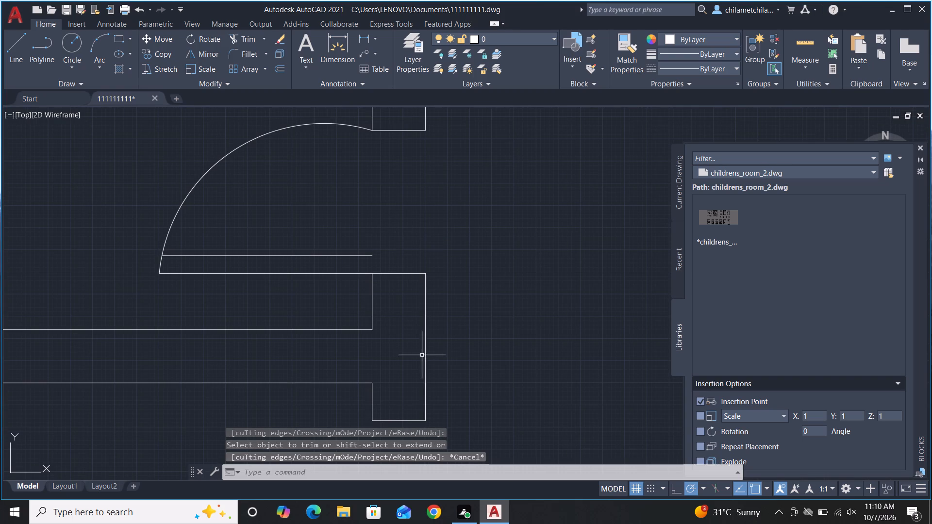
Close the hinge end of the door leaf with a 2" vertical line between its long edges.
key("l")
key("space")
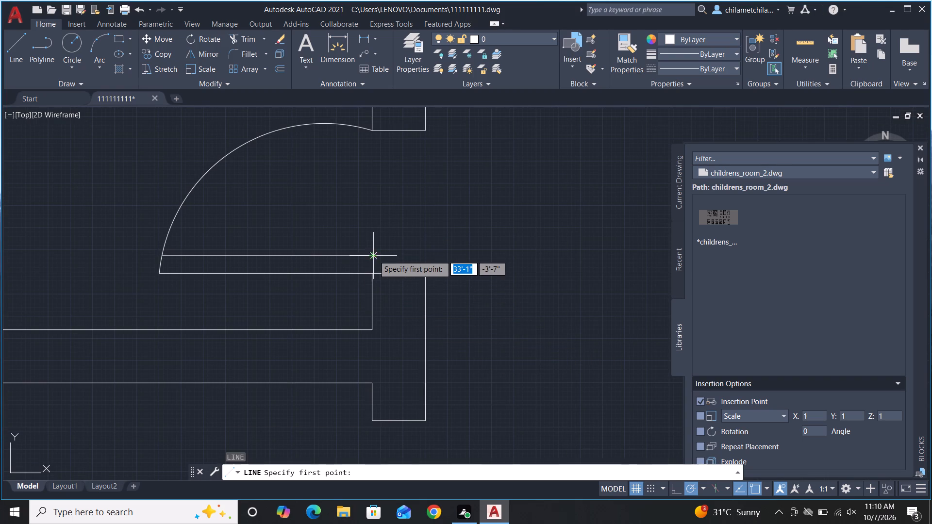
scroll(374, 255, "up", 3)
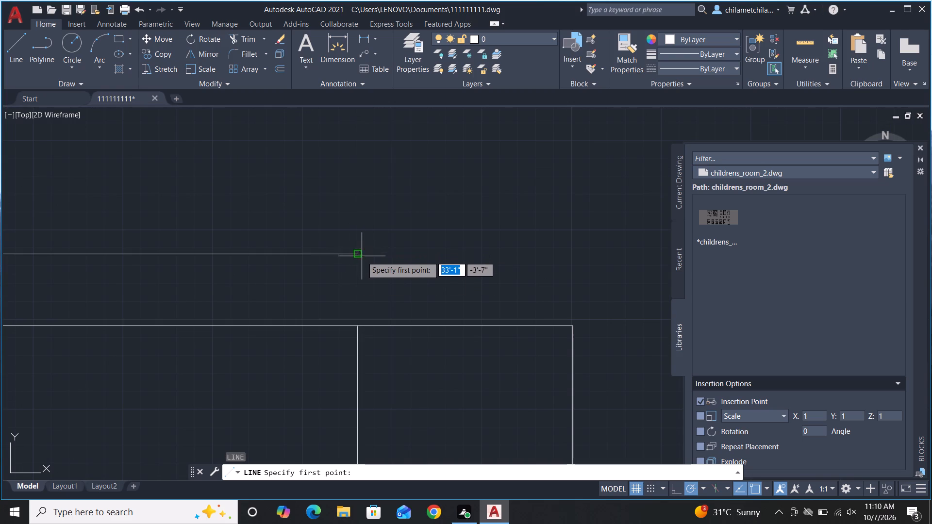
left_click(354, 256)
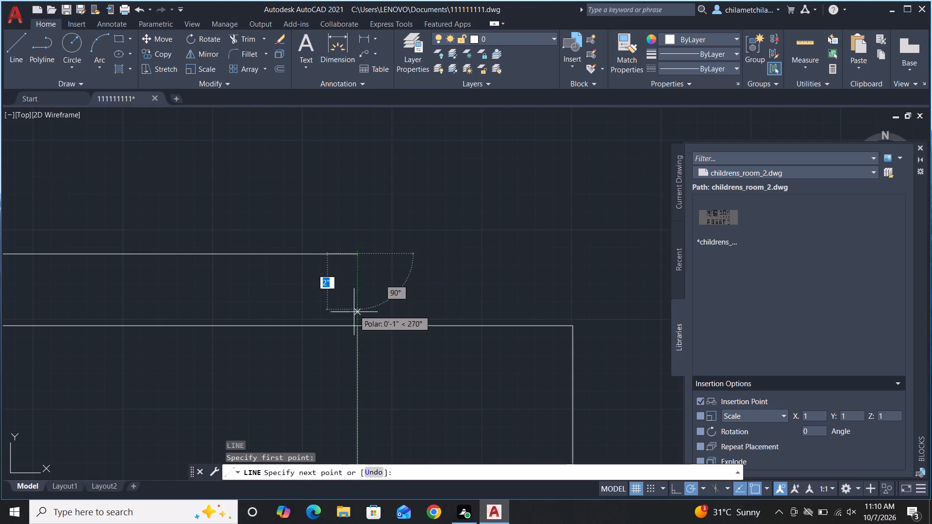
left_click(358, 326)
key("Escape")
Bridge the opening below the interior wall junction with a 1'-4" vertical line along the wall's inner face.
scroll(253, 304, "down", 1)
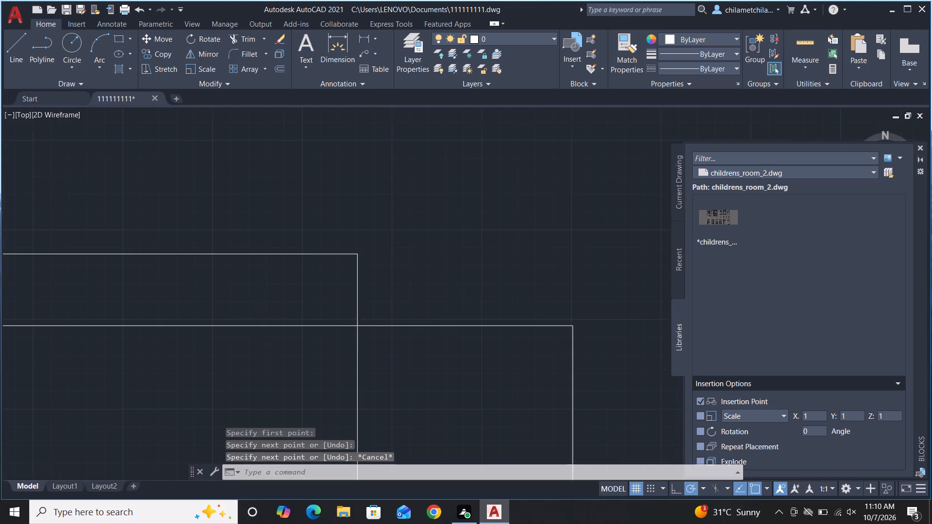
scroll(253, 304, "down", 5)
scroll(471, 203, "down", 2)
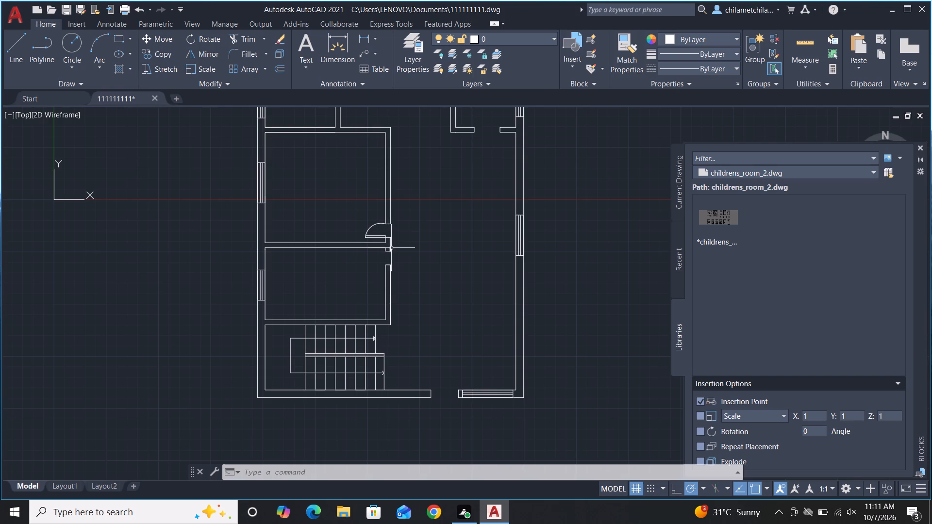
scroll(391, 248, "up", 3)
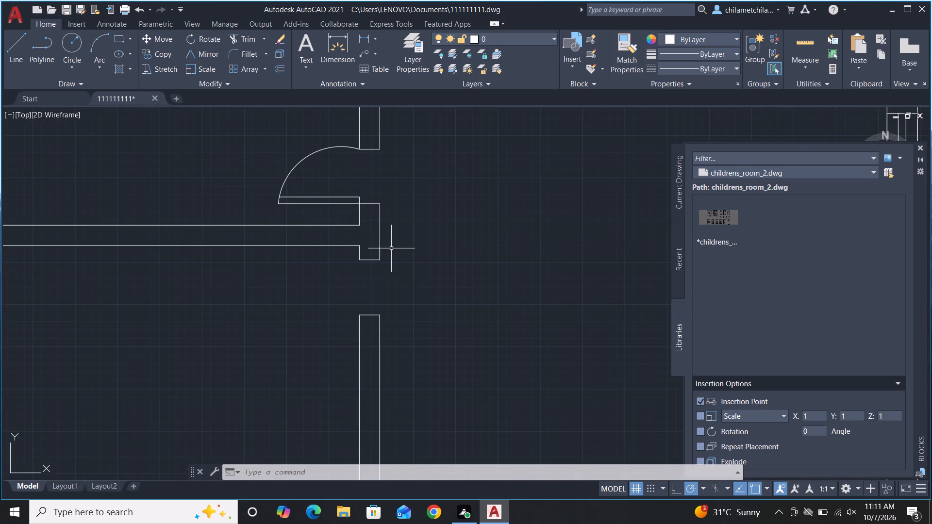
key("l")
key("space")
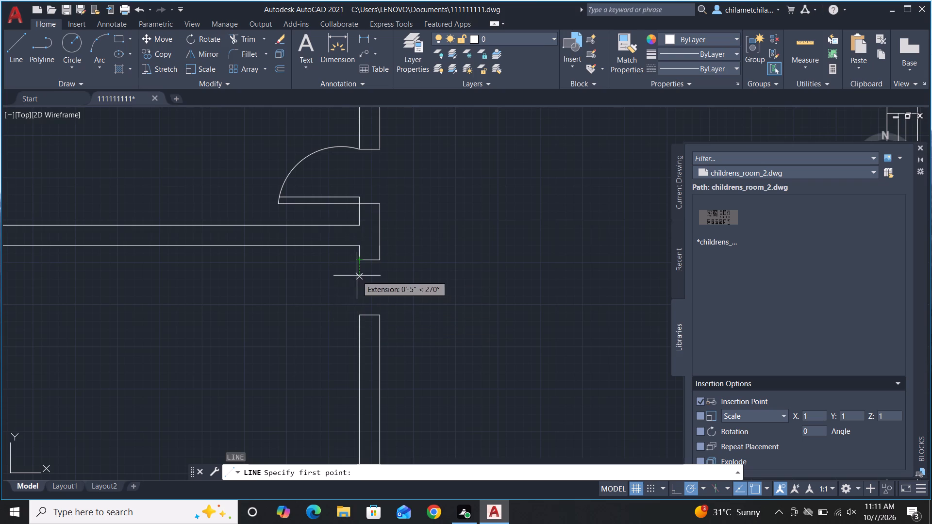
left_click(360, 261)
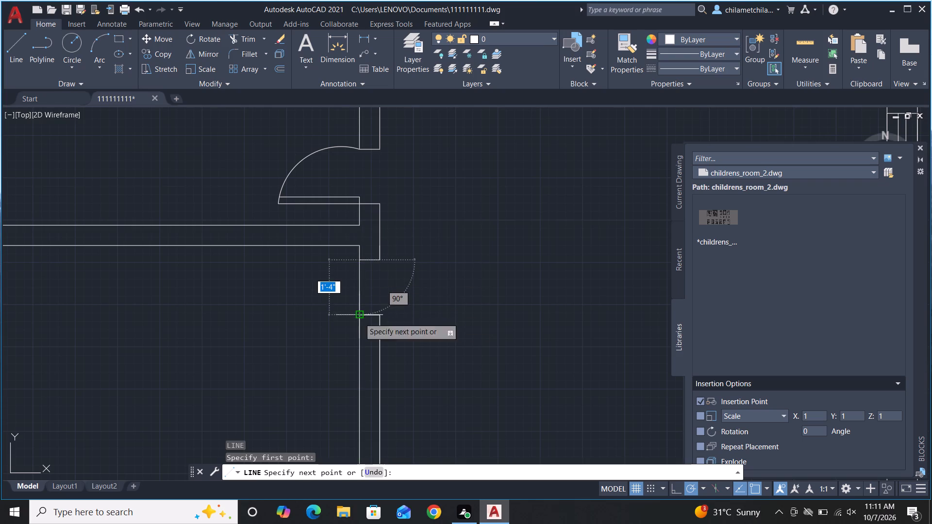
left_click(360, 318)
key("Escape")
Bridge the same opening along the wall's outer face with a vertical line between the two jamb corners.
key("space")
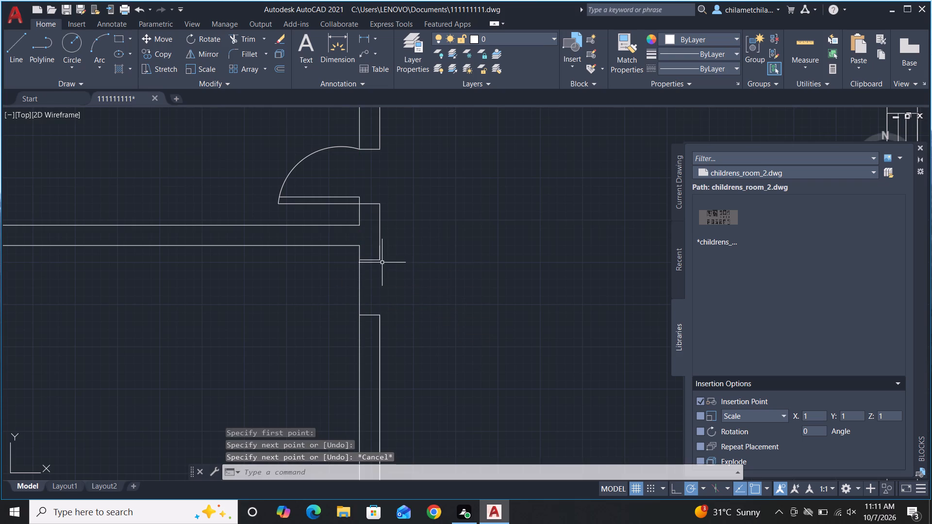
key("space")
key("Escape")
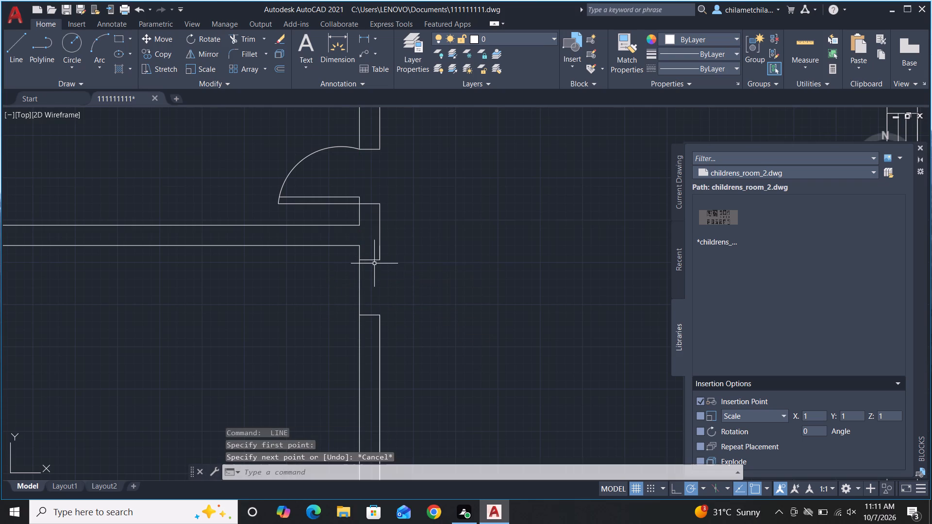
key("space")
left_click(381, 260)
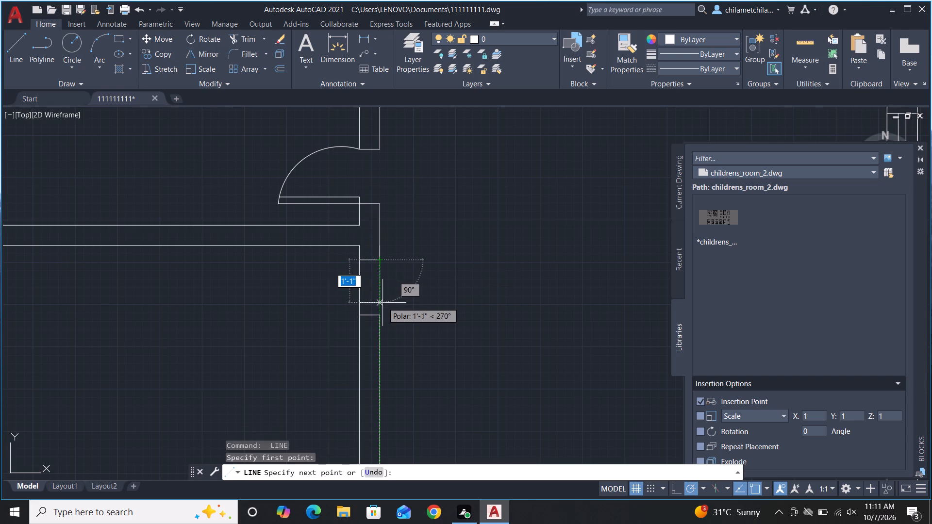
left_click(379, 313)
key("space")
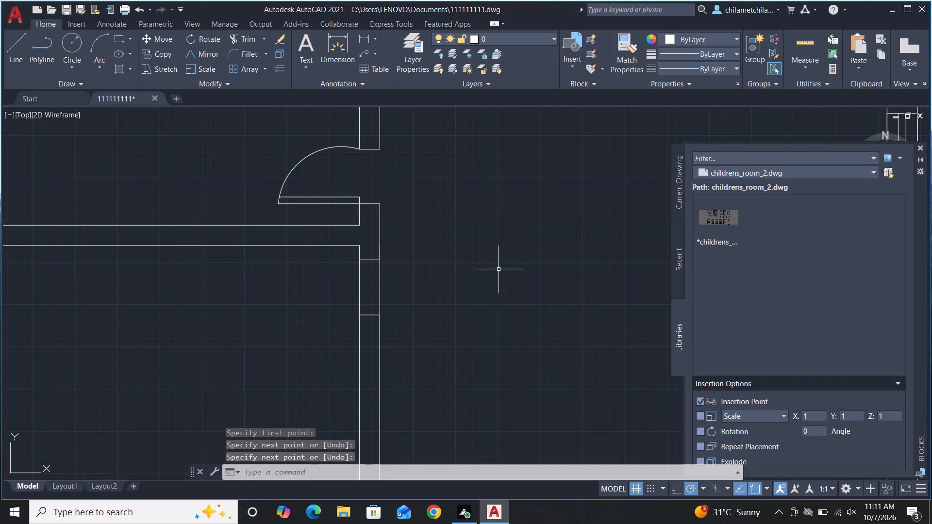
Trim away the upper jamb line crossing the wall at the bridged opening.
scroll(514, 262, "down", 2)
scroll(460, 262, "up", 5)
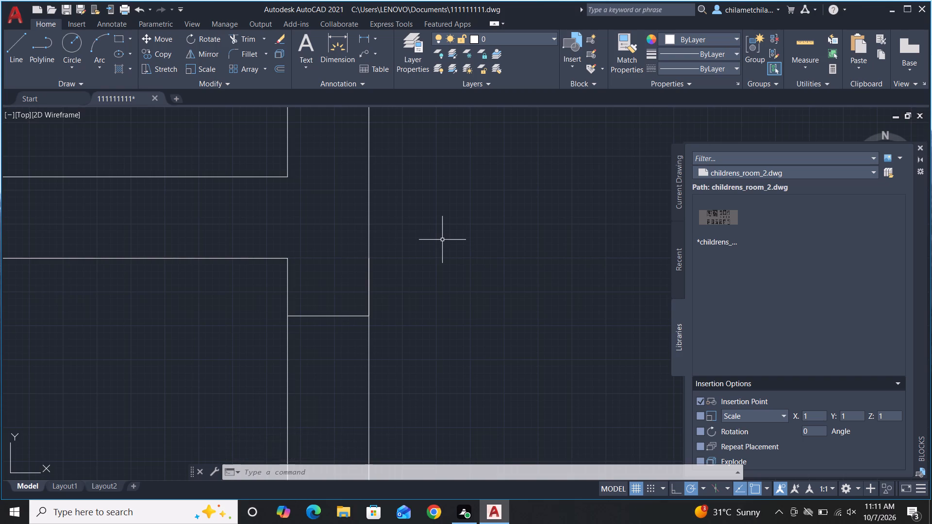
scroll(449, 235, "down", 2)
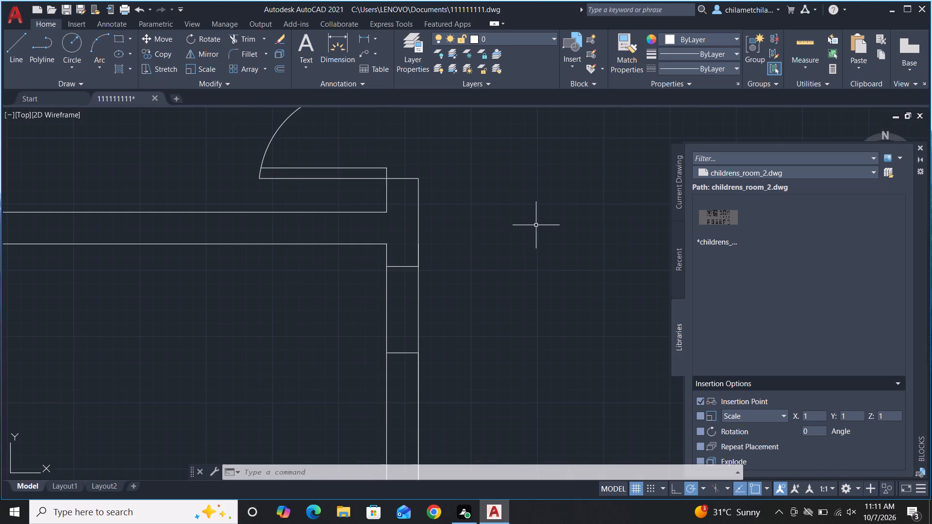
scroll(538, 224, "down", 1)
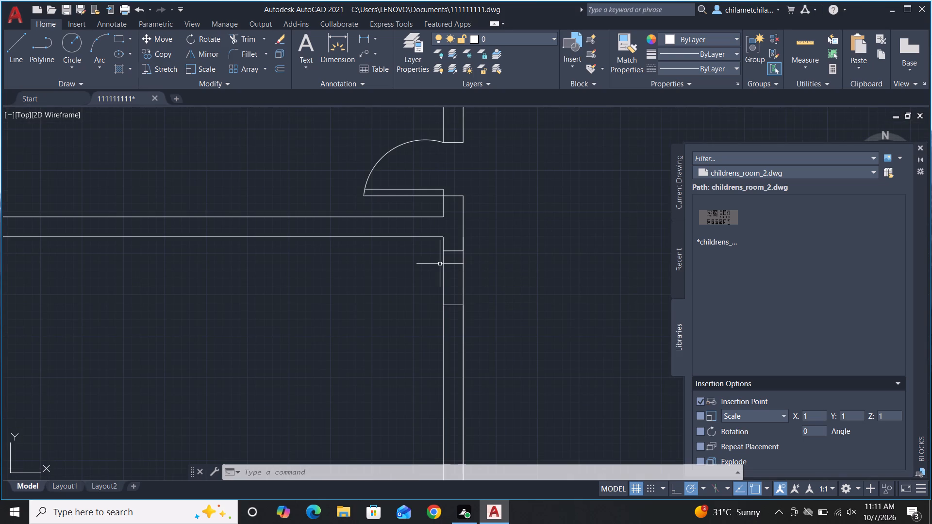
scroll(573, 250, "up", 1)
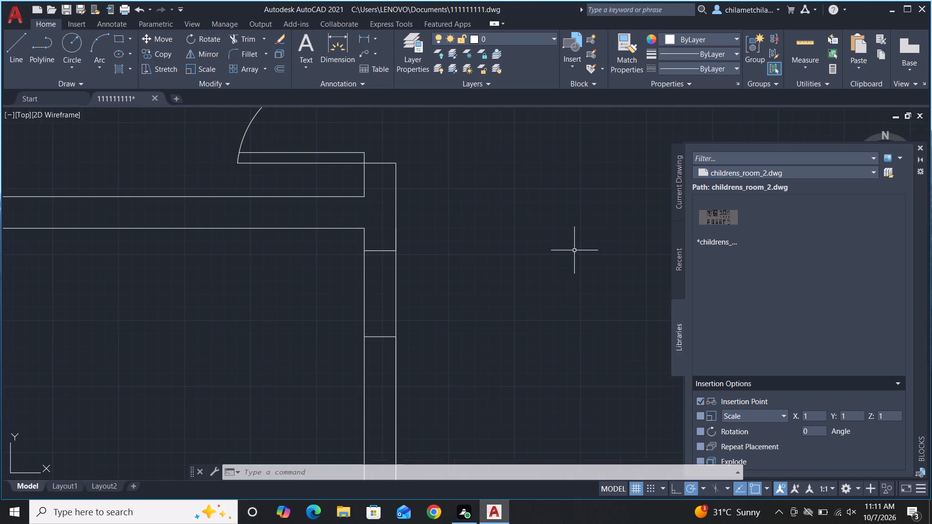
type("TR")
key("space")
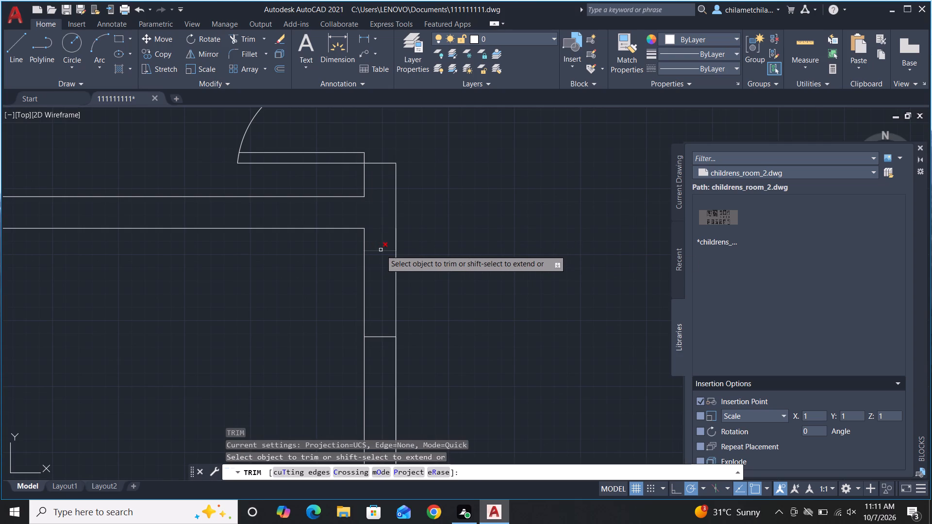
left_click(381, 250)
scroll(455, 213, "down", 2)
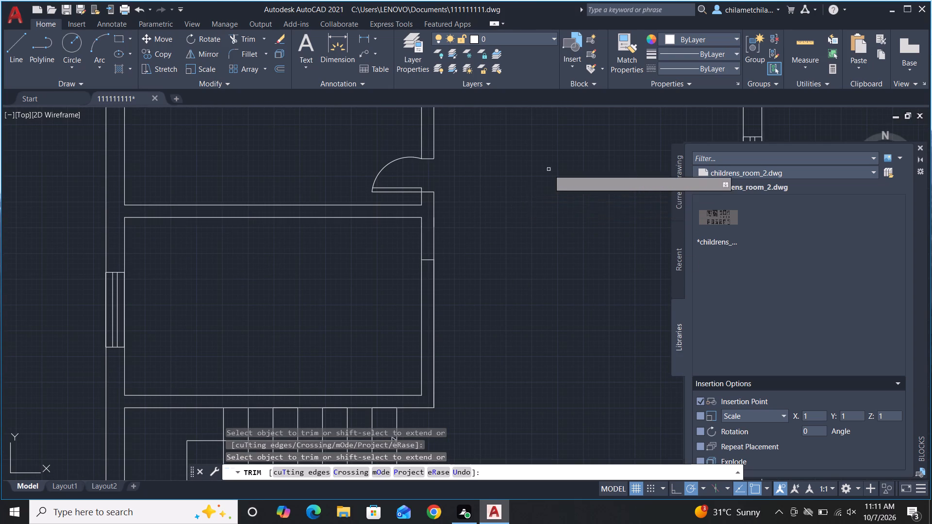
scroll(549, 169, "down", 1)
key("Escape")
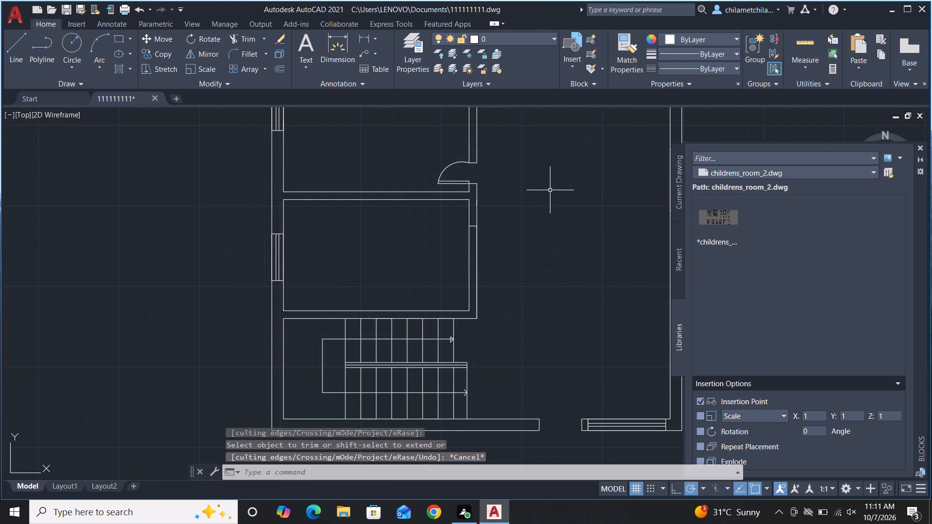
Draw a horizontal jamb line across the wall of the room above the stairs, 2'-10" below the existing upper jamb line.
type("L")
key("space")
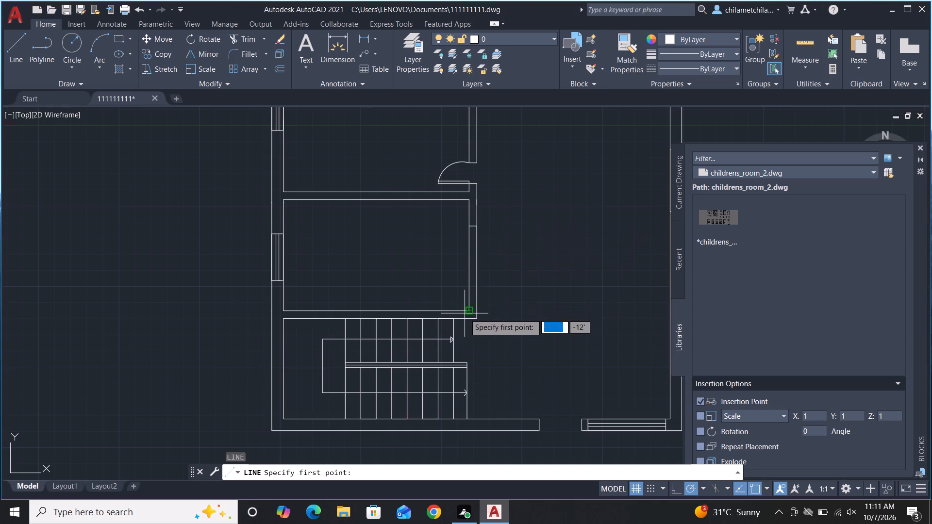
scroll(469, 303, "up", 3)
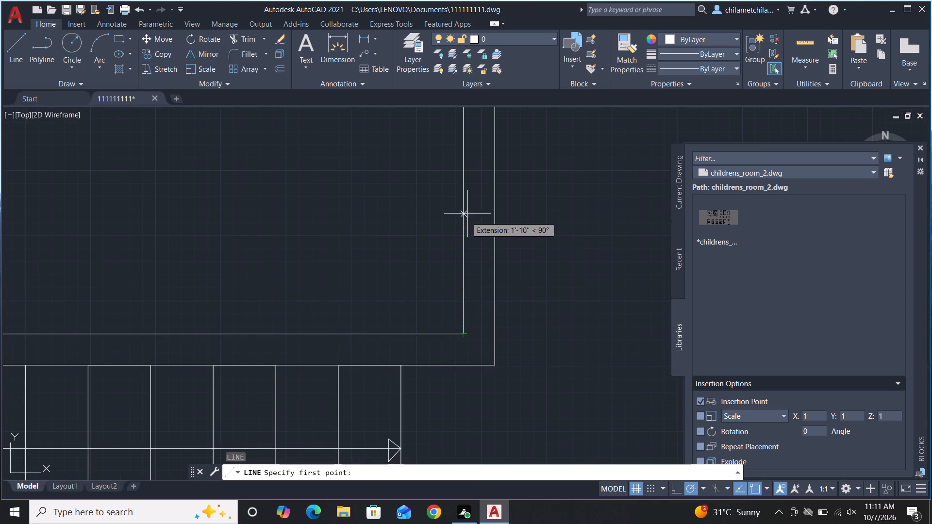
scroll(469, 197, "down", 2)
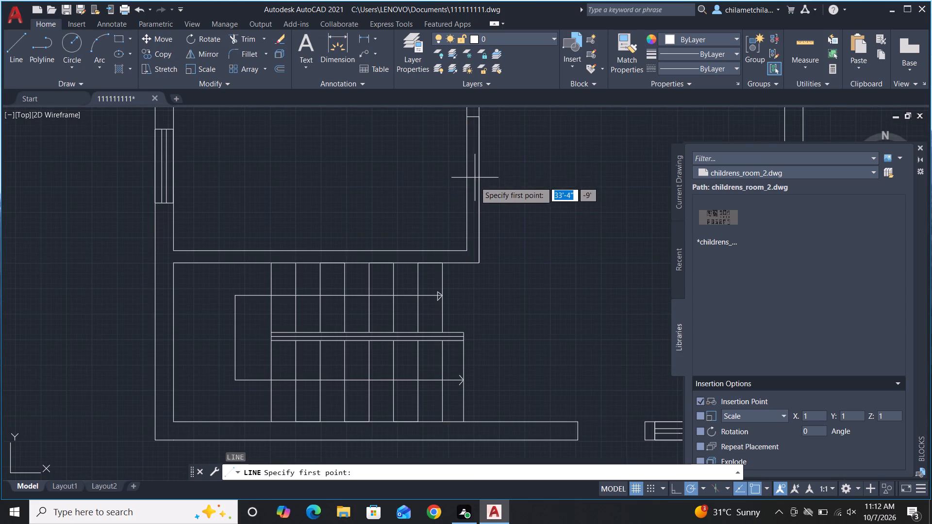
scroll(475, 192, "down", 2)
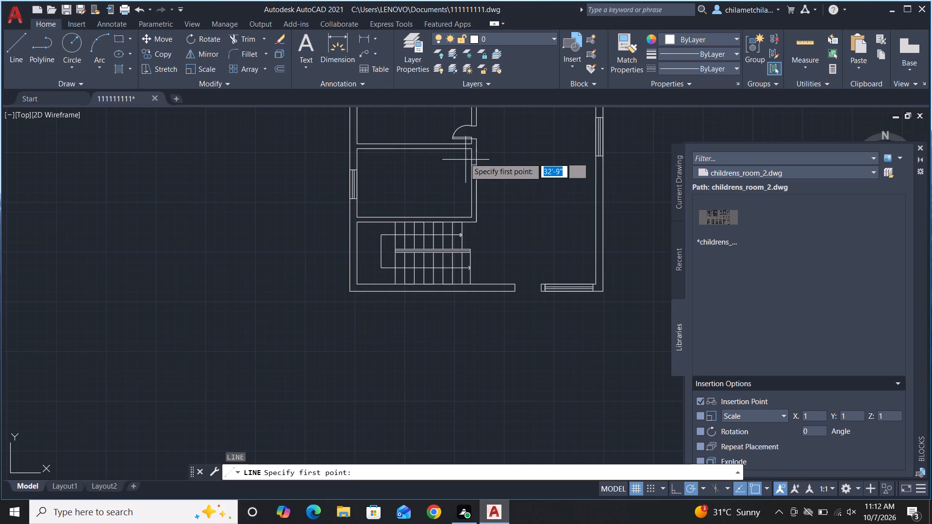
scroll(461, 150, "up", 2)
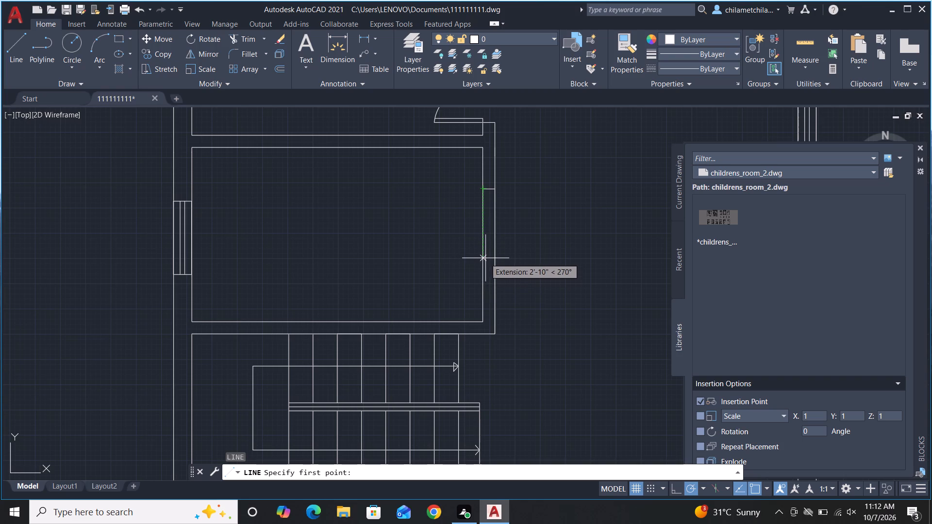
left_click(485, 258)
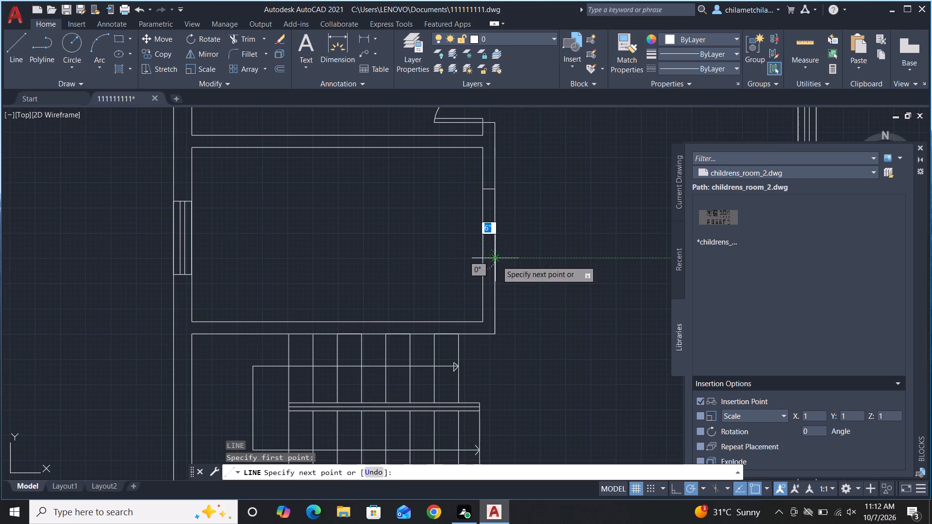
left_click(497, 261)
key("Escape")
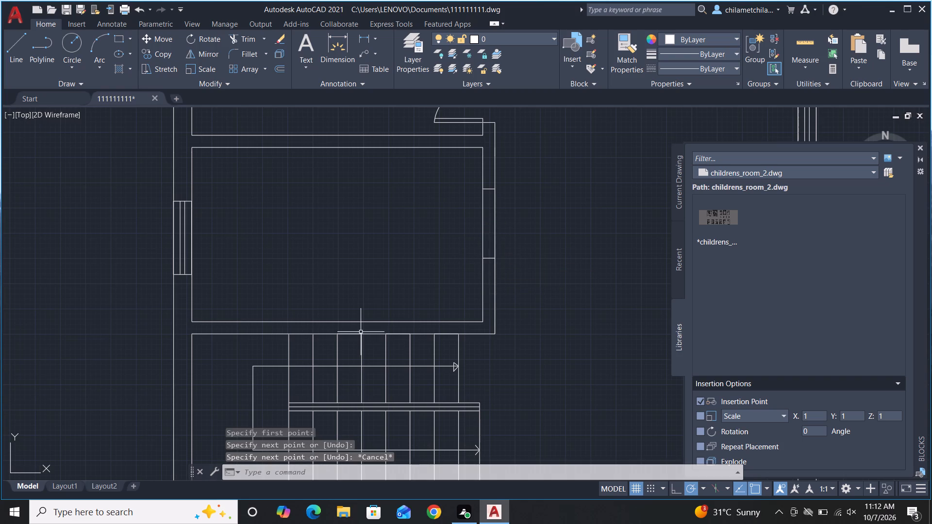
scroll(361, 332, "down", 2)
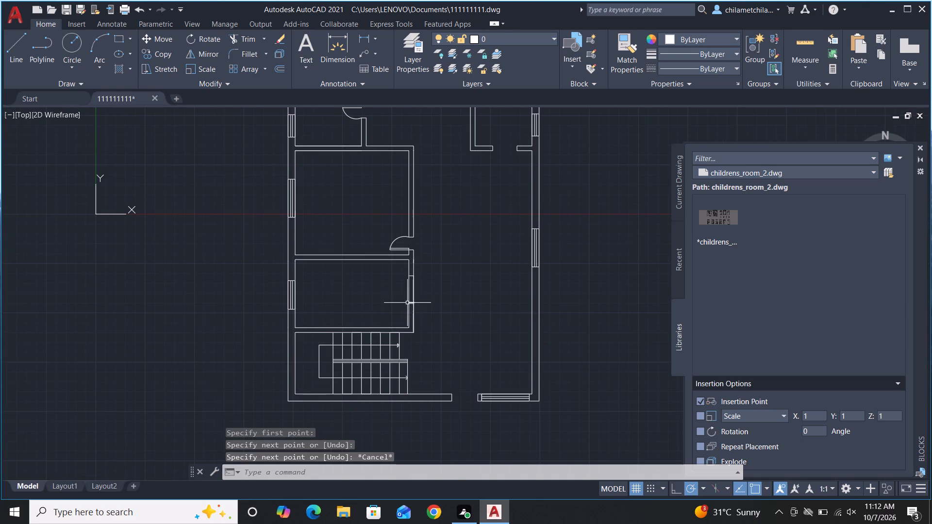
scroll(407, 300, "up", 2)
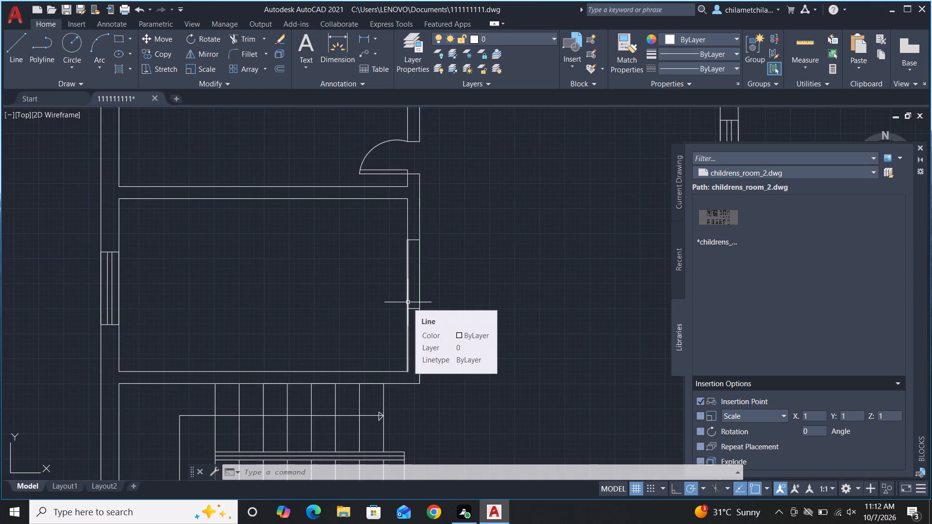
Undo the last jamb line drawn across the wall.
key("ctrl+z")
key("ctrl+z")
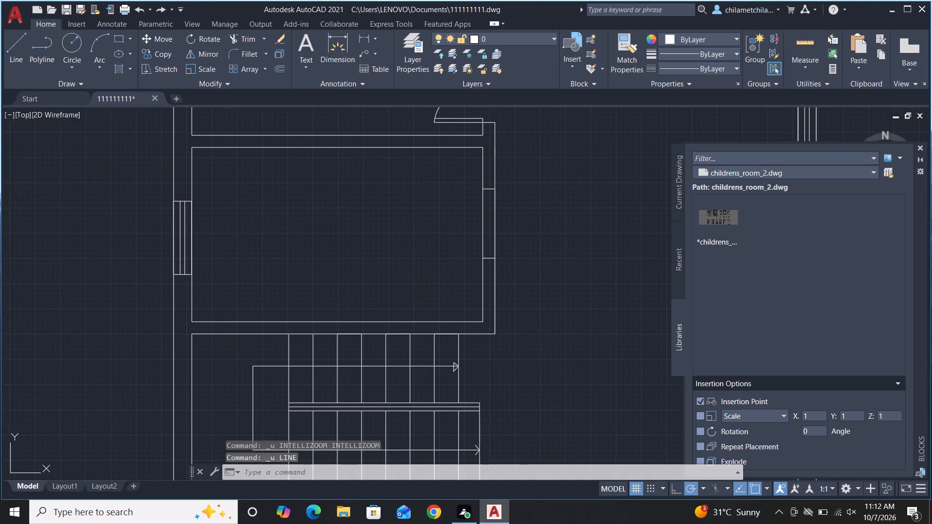
Draw a horizontal lower jamb line across the same wall, about 1'-8" below the upper jamb line.
type("L")
key("space")
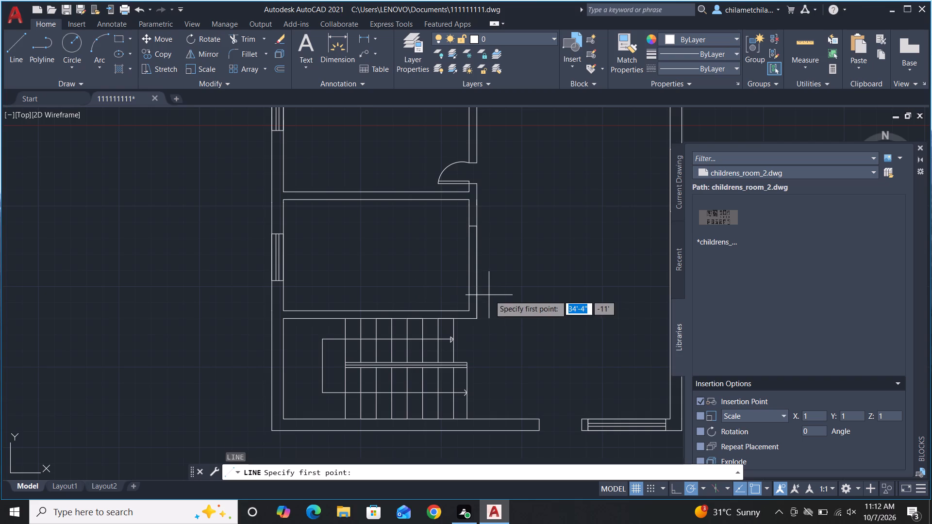
scroll(489, 278, "up", 2)
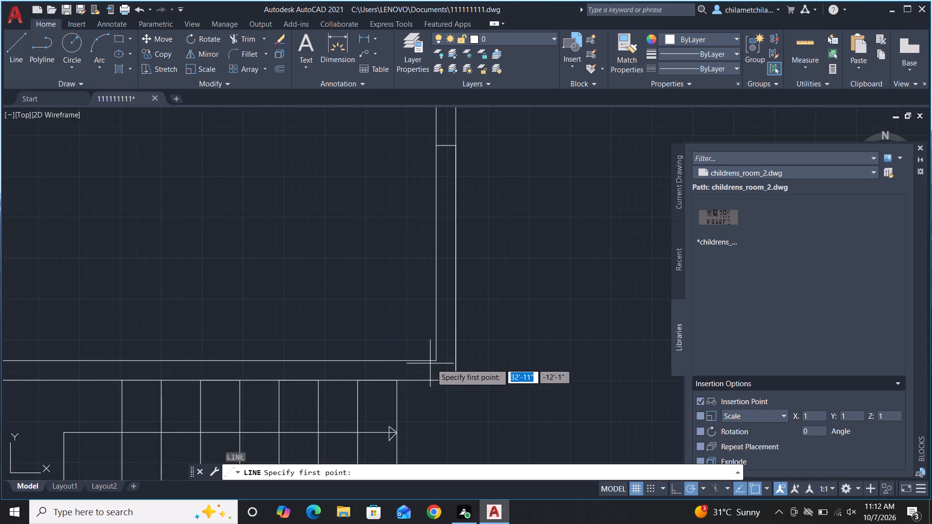
scroll(441, 227, "down", 2)
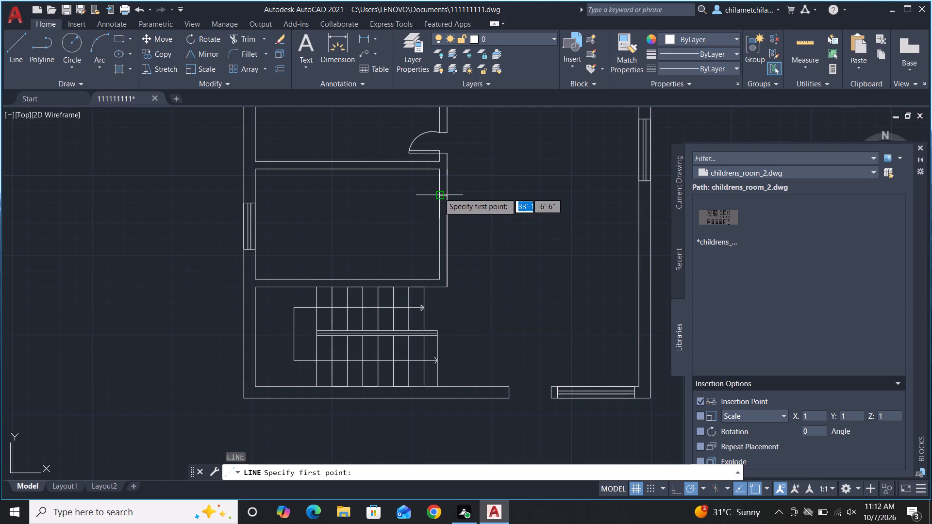
left_click(439, 223)
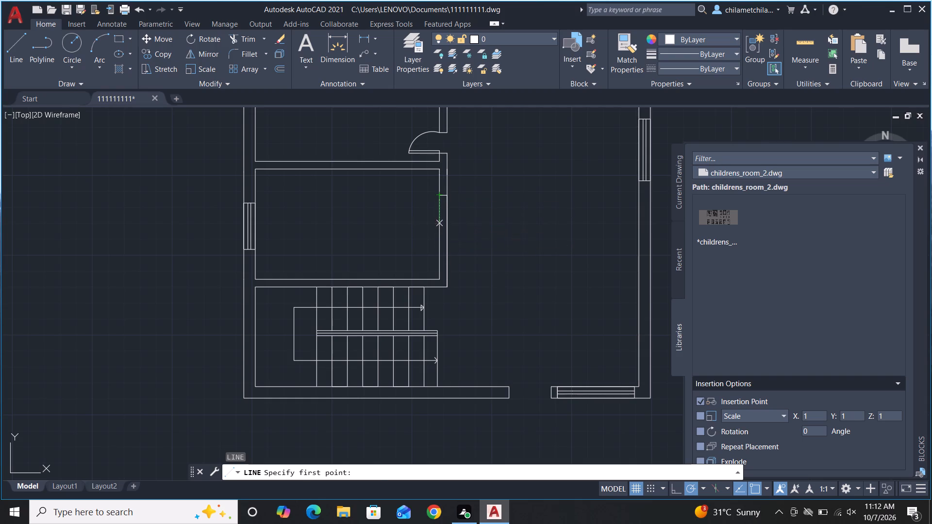
left_click(449, 224)
key("Escape")
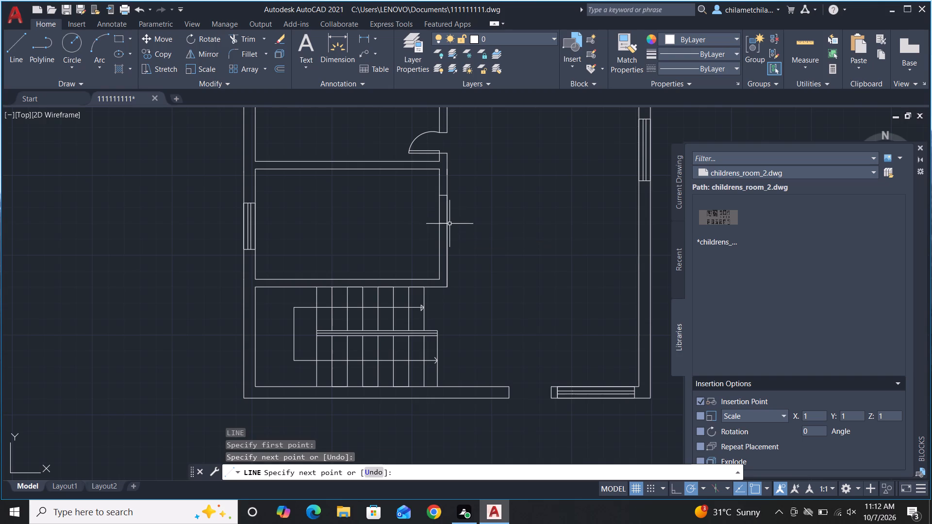
Trim both wall faces between the two jamb lines to open the doorway of the room above the stairs.
scroll(547, 271, "up", 3)
type("TR")
key("space")
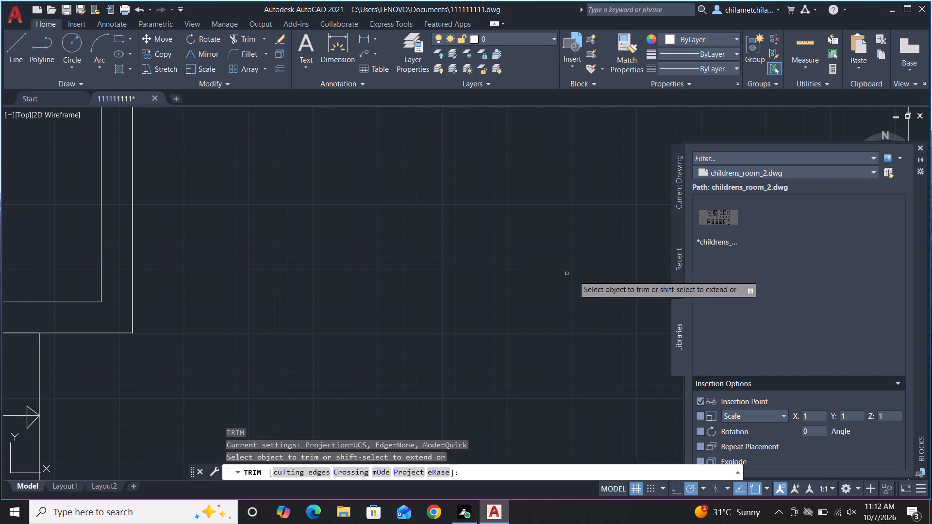
scroll(586, 278, "down", 2)
left_click(433, 173)
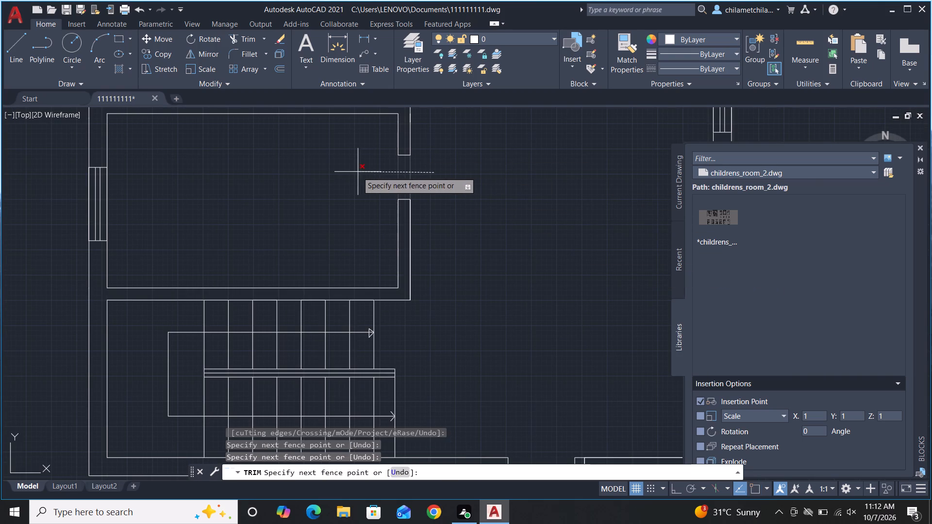
left_click(357, 172)
scroll(557, 248, "down", 2)
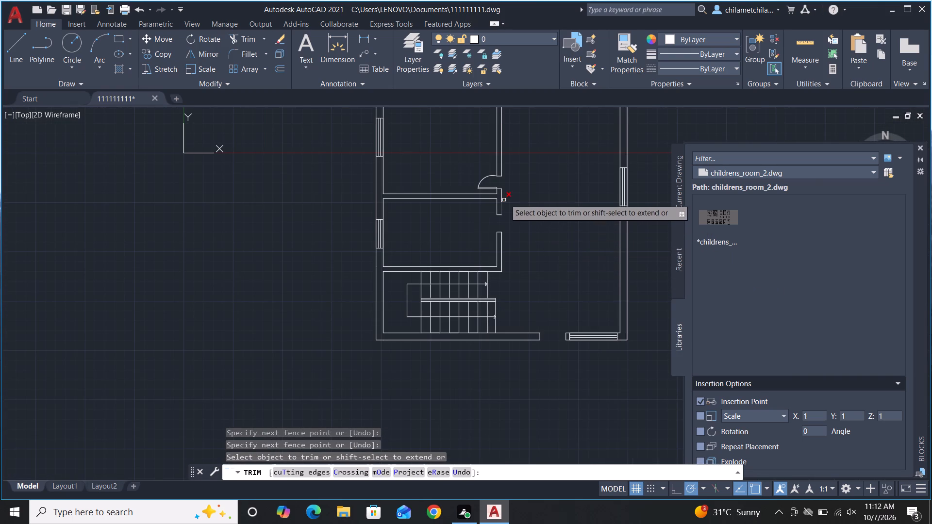
scroll(518, 191, "up", 1)
key("Escape")
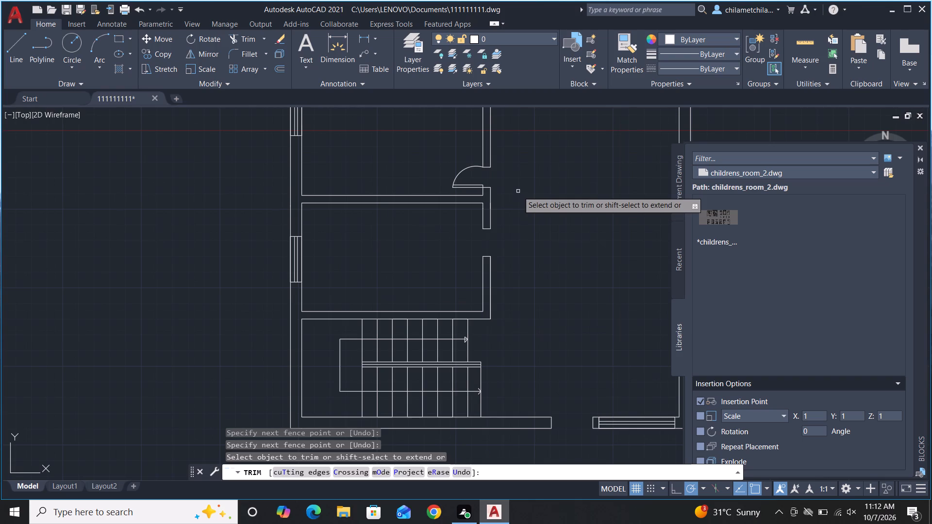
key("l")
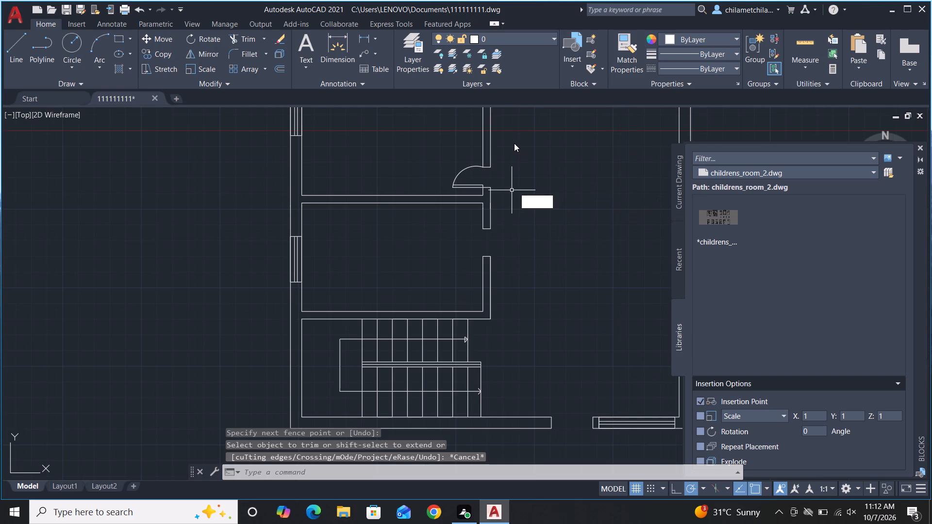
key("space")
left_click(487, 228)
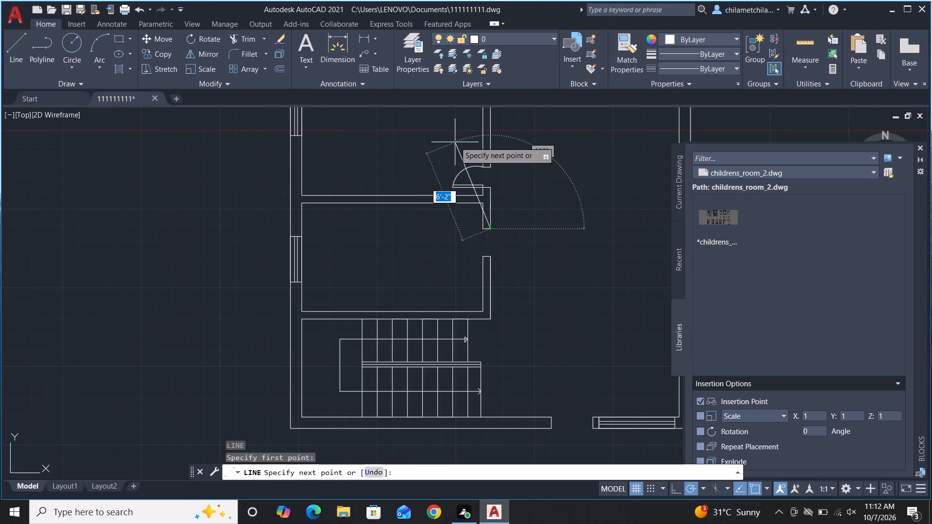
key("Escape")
Draw a 2' horizontal door leaf line into the room from the inner corner of the doorway's upper jamb.
scroll(482, 226, "up", 2)
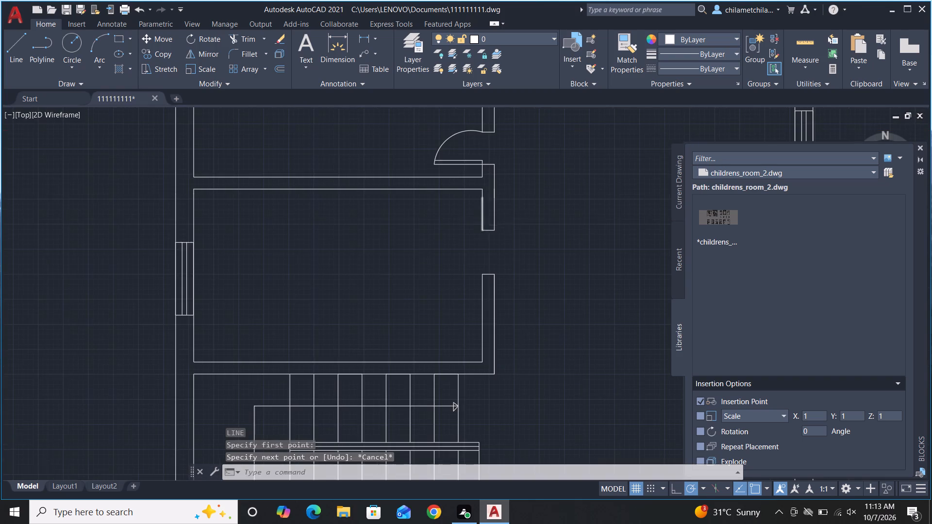
scroll(483, 225, "up", 1)
key("space")
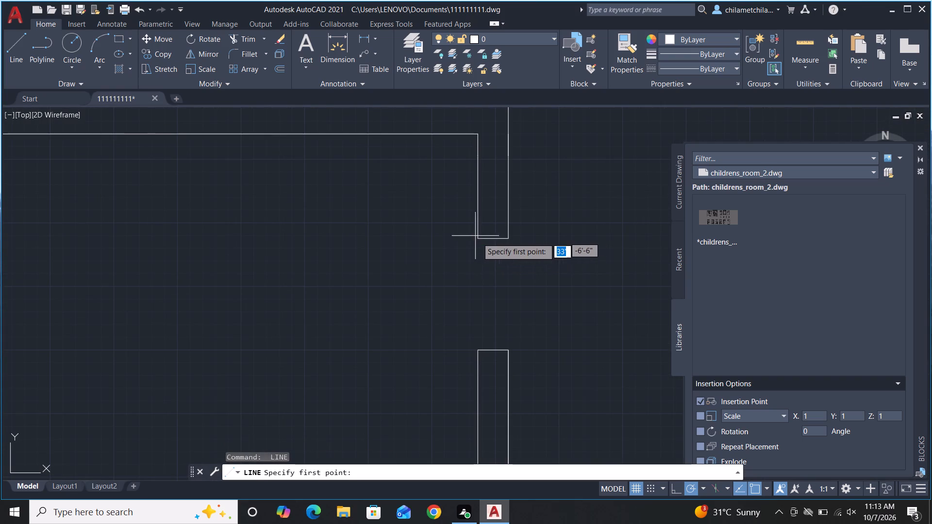
left_click(479, 238)
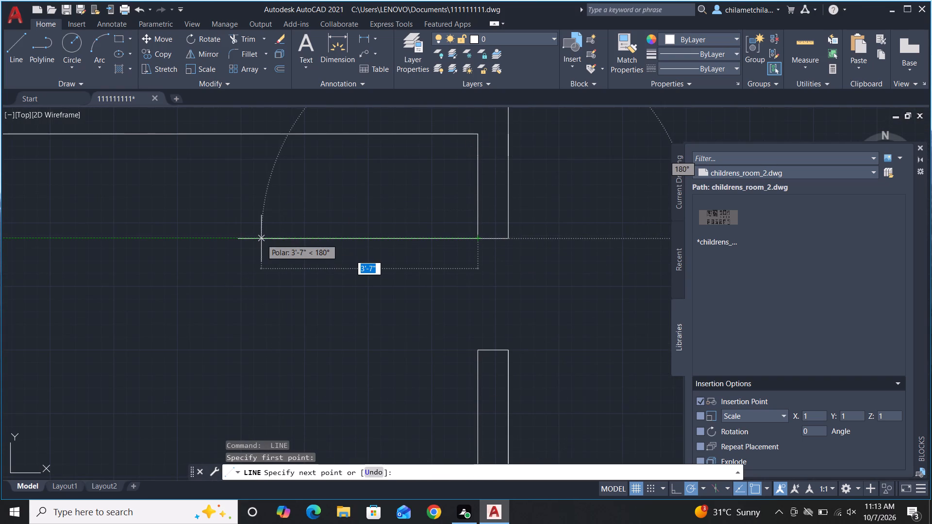
type("2'")
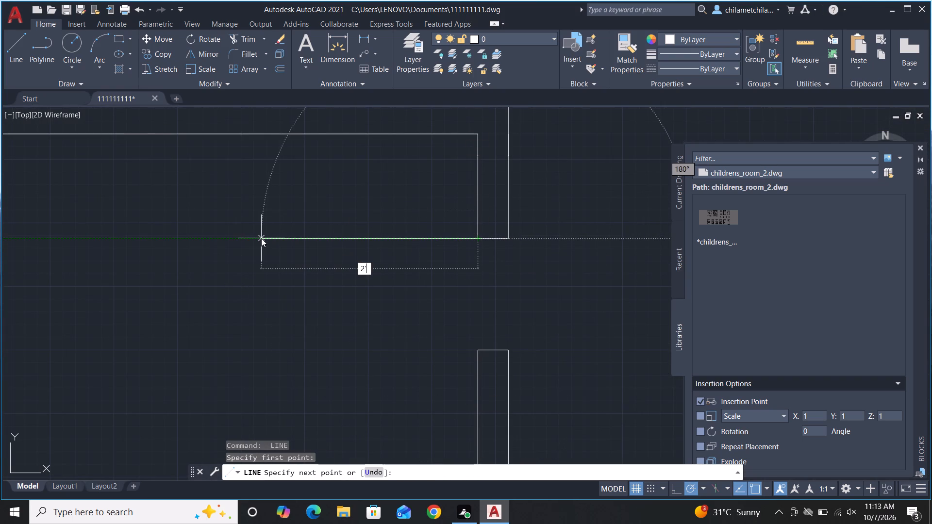
key("Return")
key("Escape")
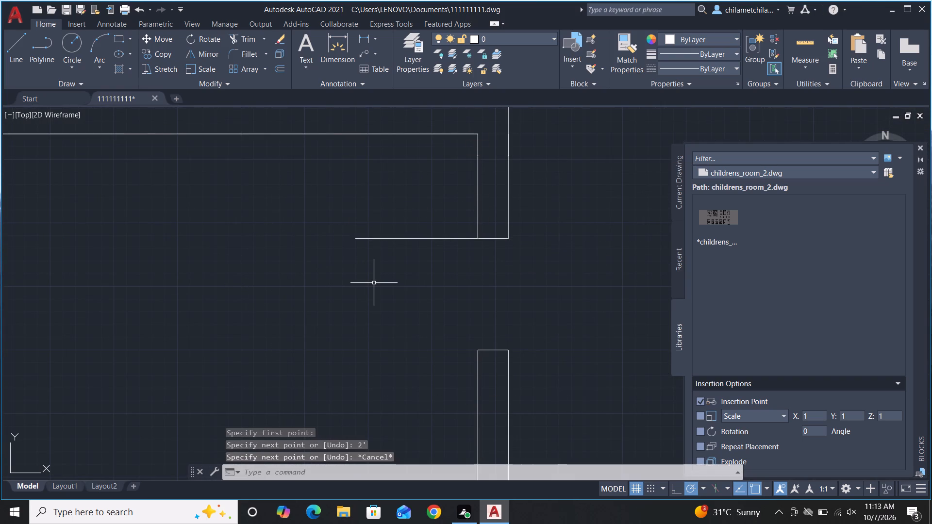
Offset the door leaf line 2" downward to give the leaf its thickness.
type("O")
key("space")
key("space")
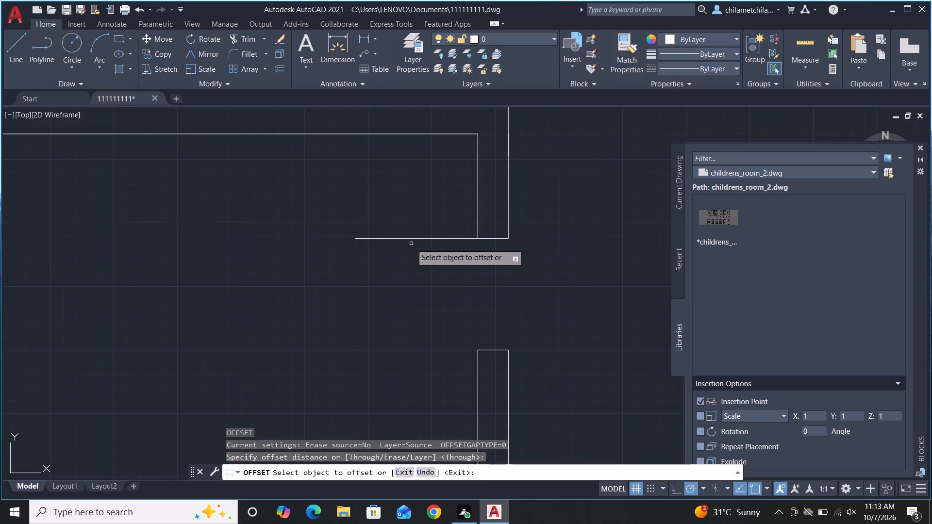
left_click(415, 237)
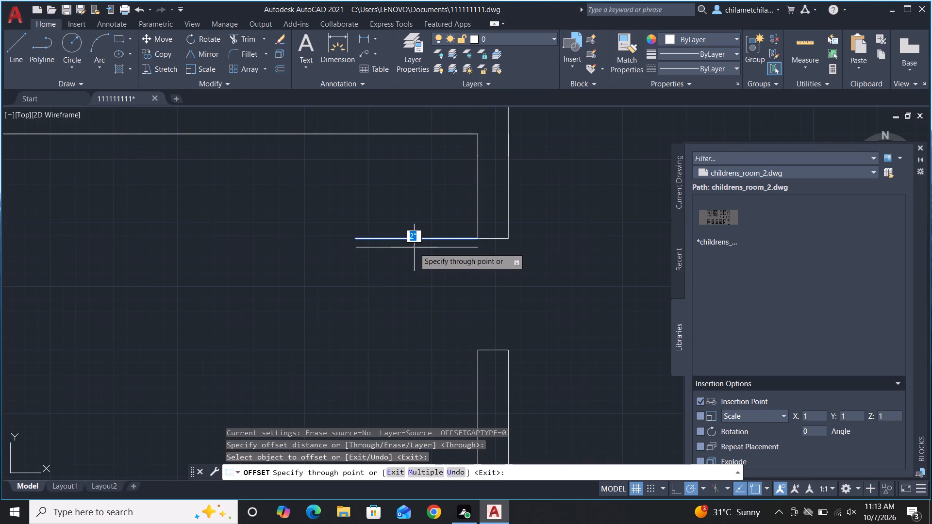
key("2")
key("shift+quotedbl")
key("Return")
scroll(419, 226, "down", 4)
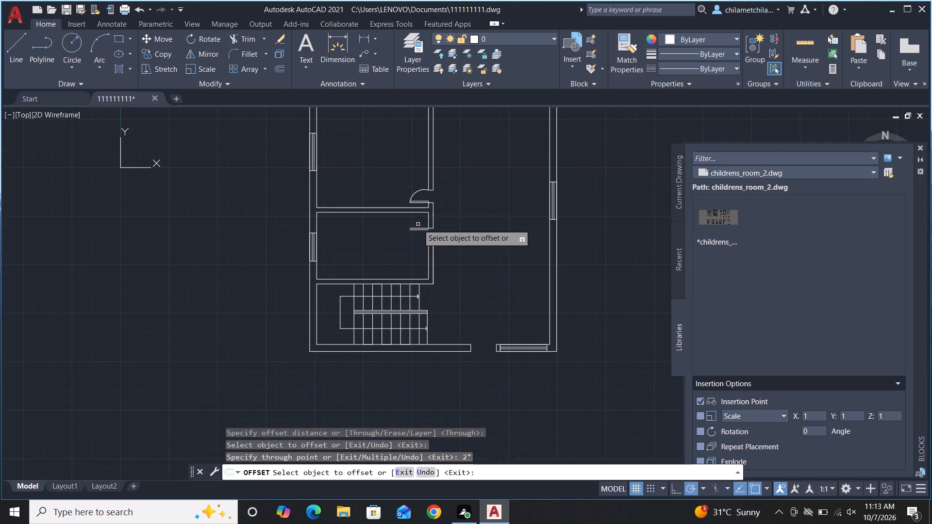
scroll(470, 275, "up", 2)
scroll(517, 301, "down", 1)
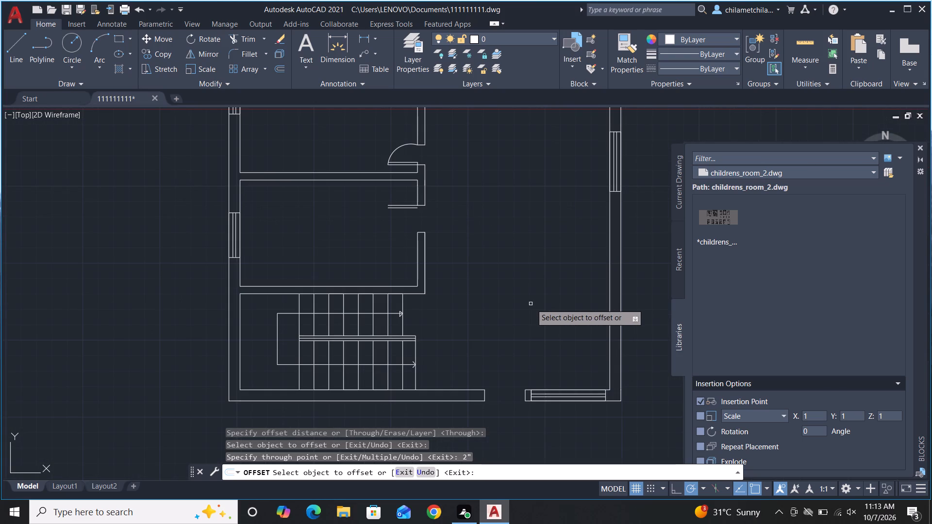
key("Escape")
Draw a three-point swing arc from the leaf's free end through the lower jamb's inner corner, ending outside the wall.
key("a")
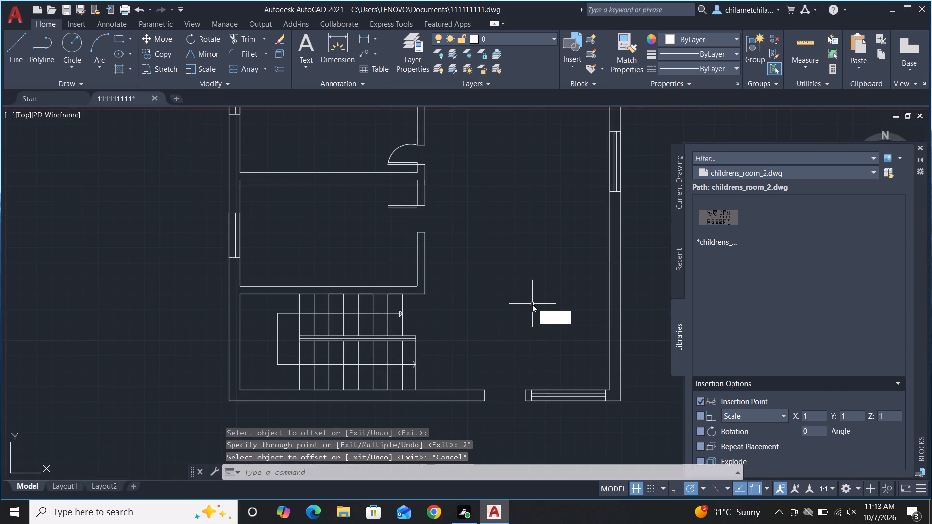
key("space")
scroll(498, 296, "down", 2)
scroll(447, 265, "up", 3)
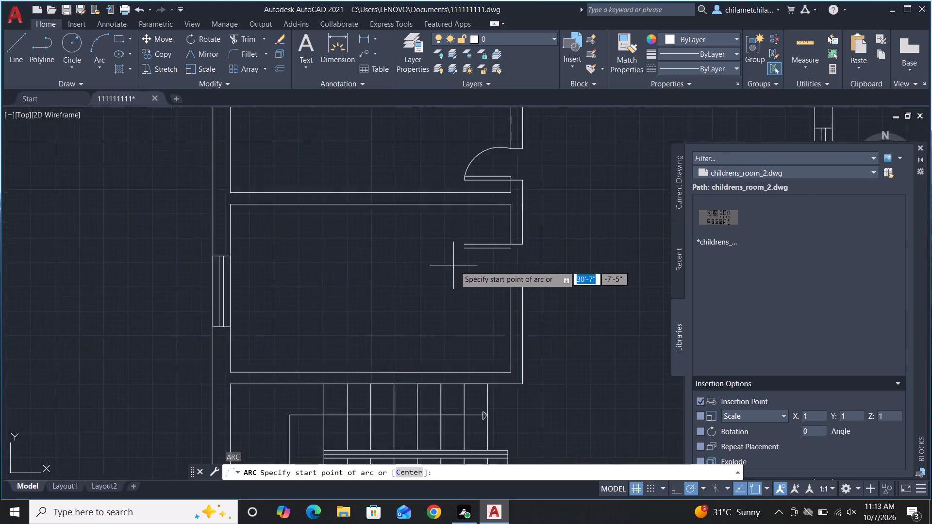
scroll(455, 265, "up", 1)
scroll(352, 231, "down", 1)
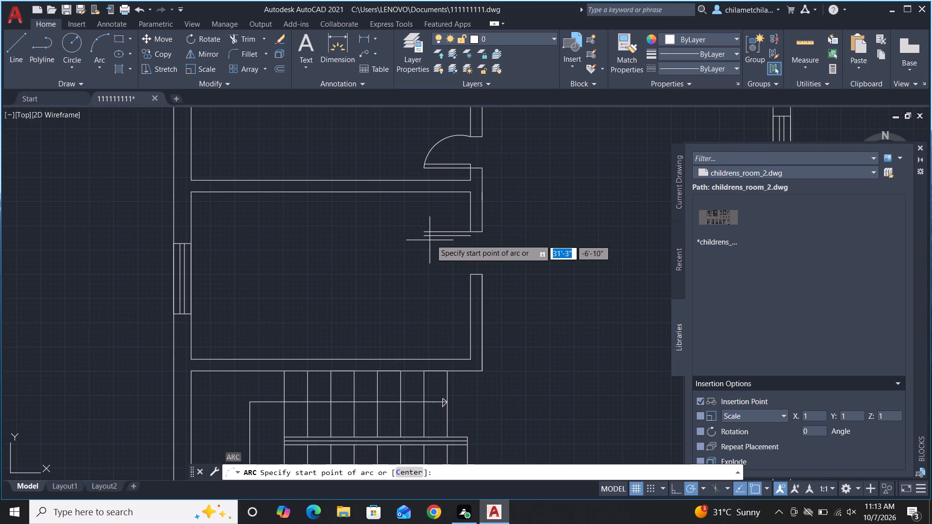
left_click(424, 230)
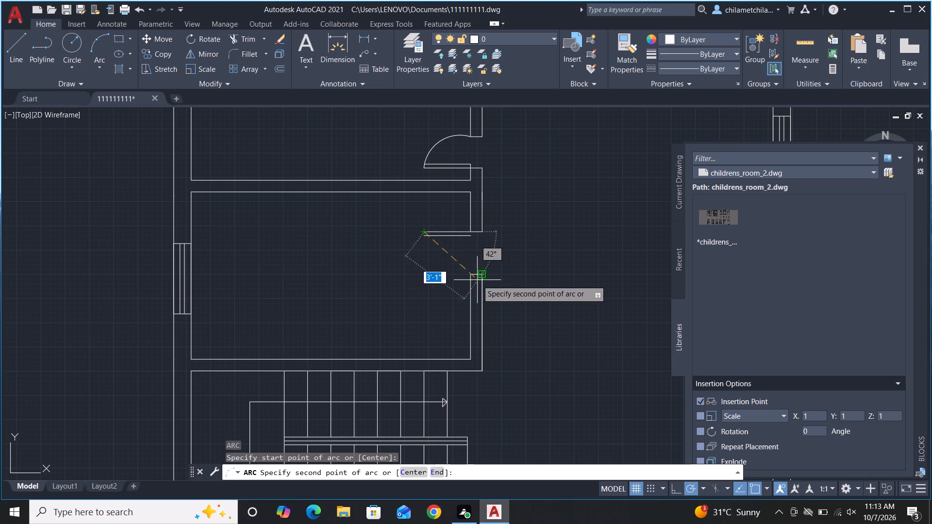
left_click(472, 275)
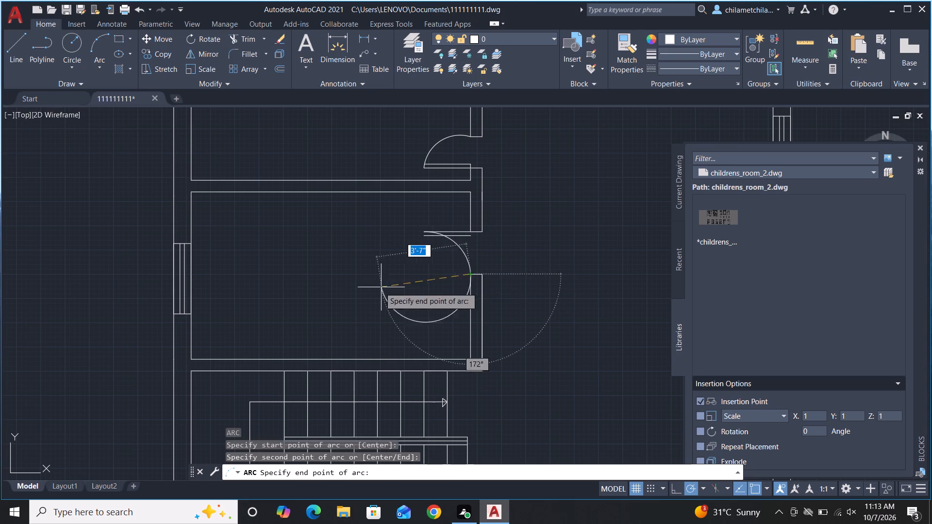
left_click(516, 248)
Trim off the part of the swing arc that runs past the lower jamb outside the room.
scroll(492, 281, "up", 3)
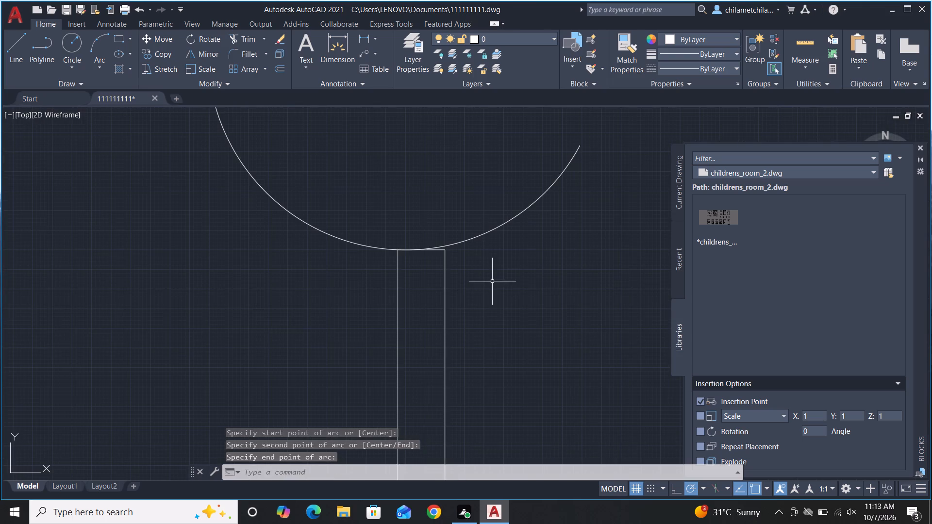
scroll(567, 327, "down", 1)
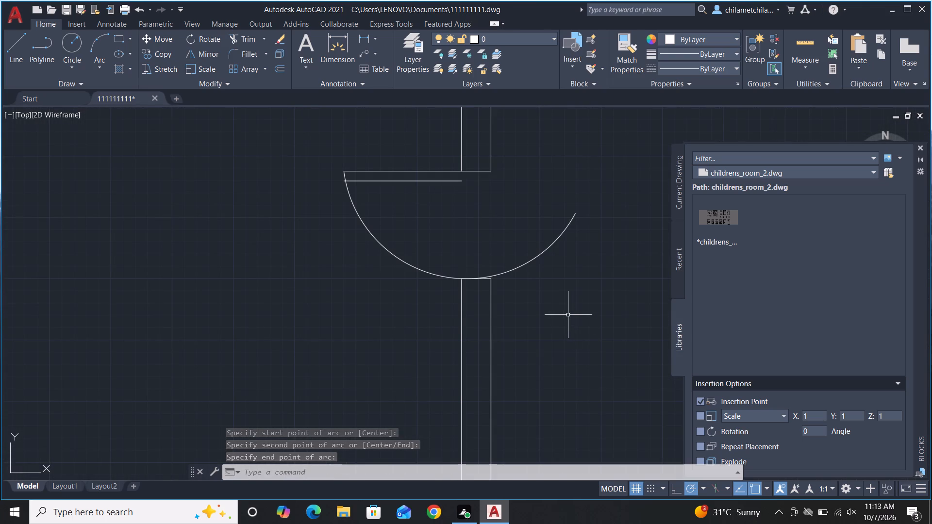
scroll(449, 351, "down", 2)
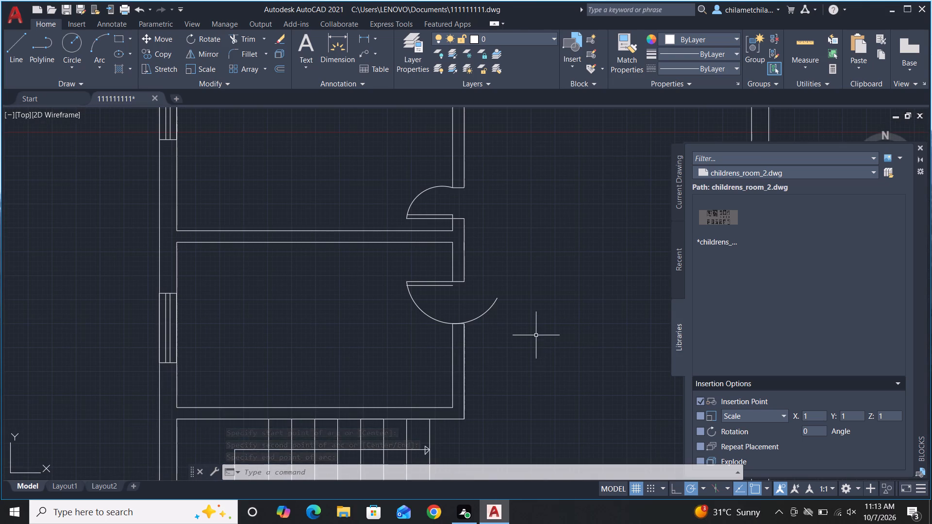
type("TR")
key("space")
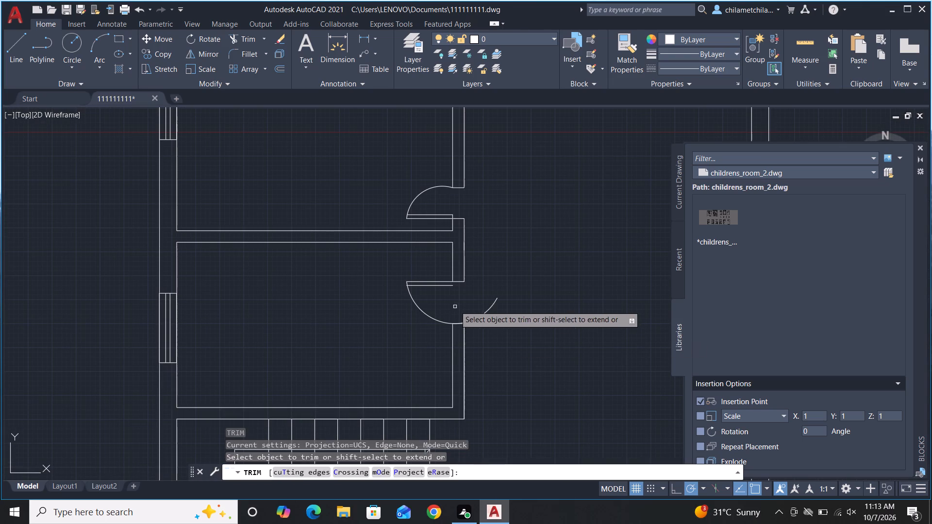
left_click(468, 306)
left_click(511, 344)
Trim the short stub of the lower leaf line that sticks out beyond the swing arc.
scroll(582, 341, "down", 1)
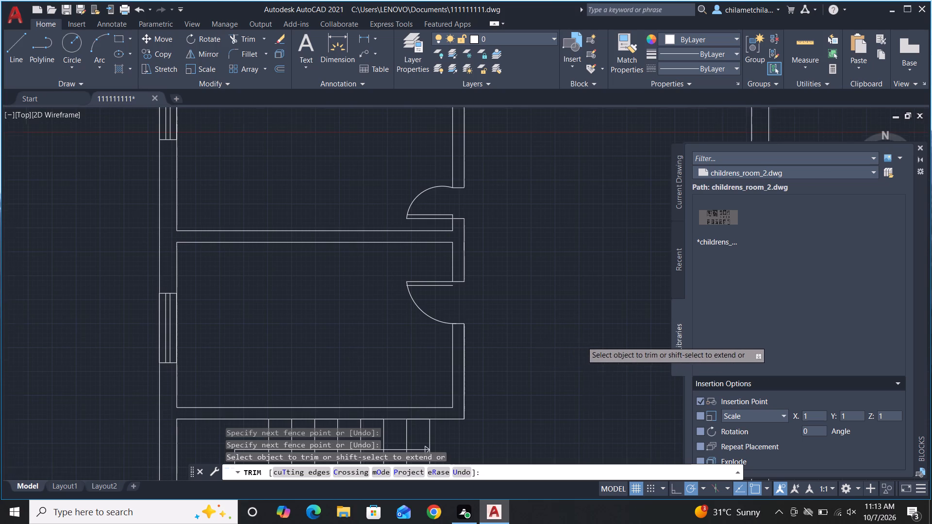
scroll(582, 342, "down", 1)
scroll(516, 323, "up", 4)
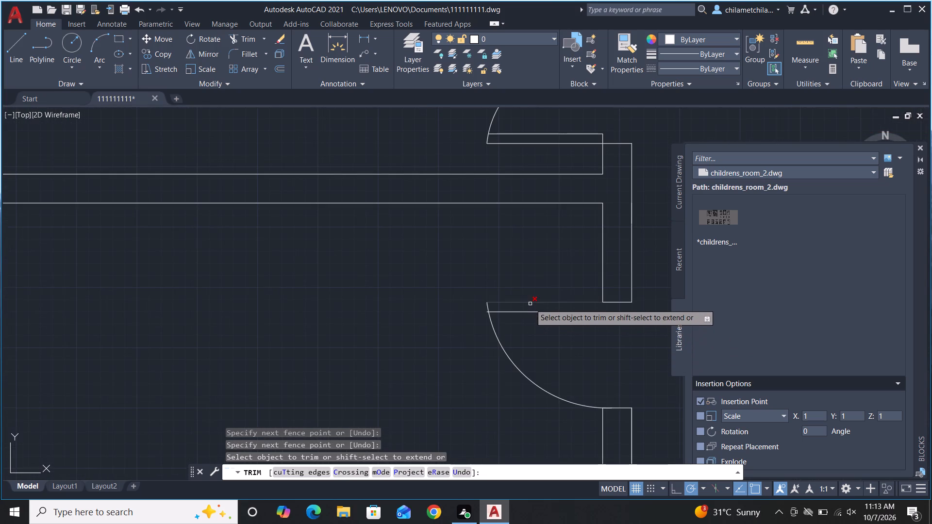
scroll(530, 303, "up", 3)
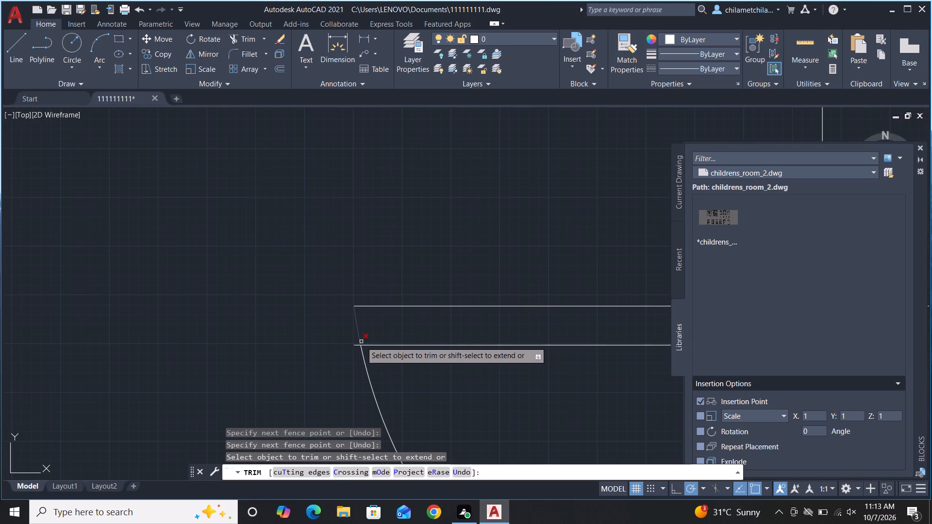
left_click(356, 347)
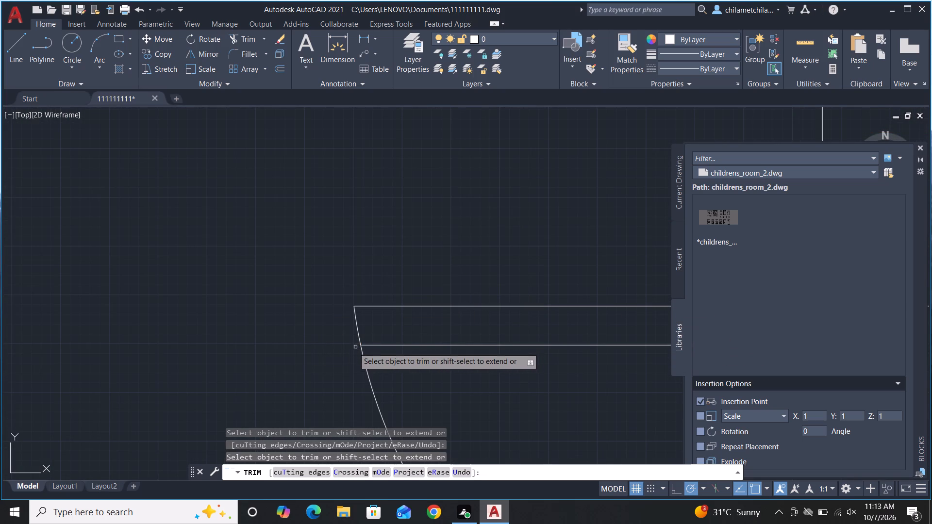
scroll(185, 306, "down", 4)
scroll(574, 367, "down", 1)
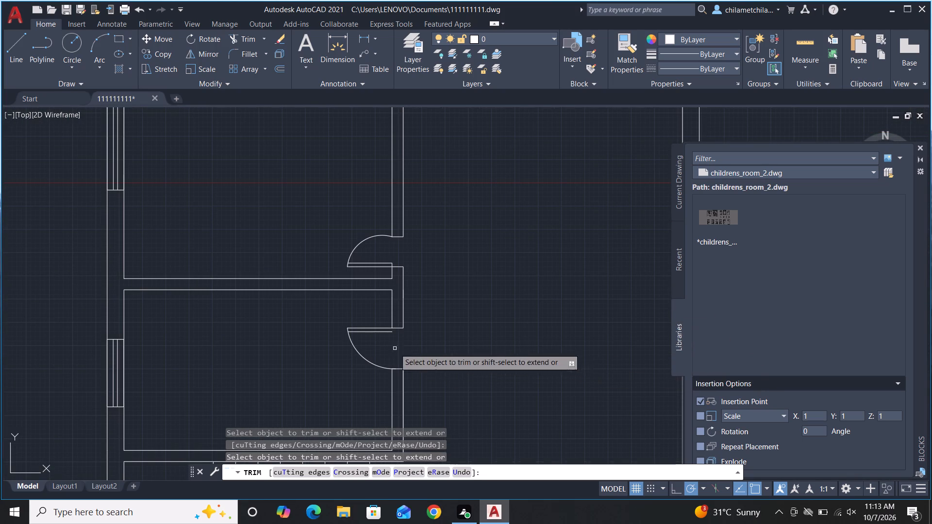
key("Escape")
Draw a short vertical line closing the hinge end of the door leaf between its two lines.
scroll(391, 337, "up", 5)
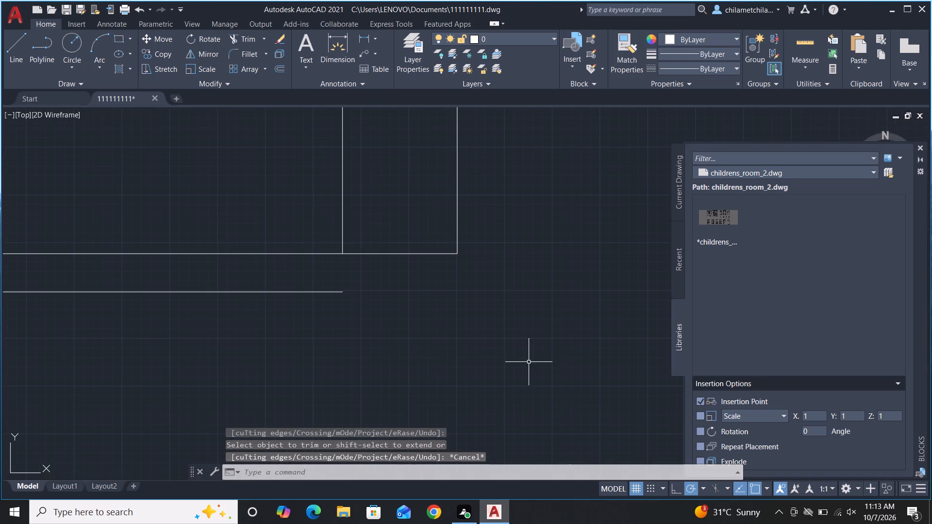
type("L")
key("space")
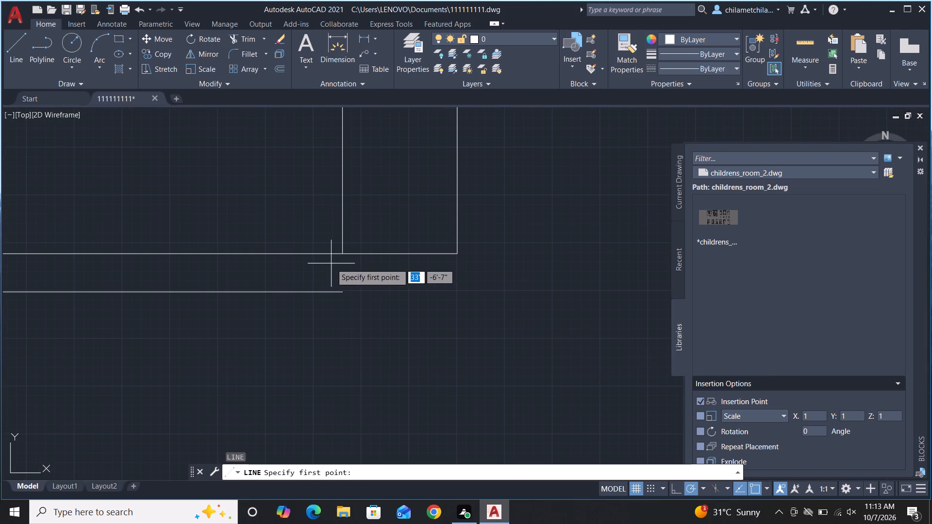
left_click(342, 254)
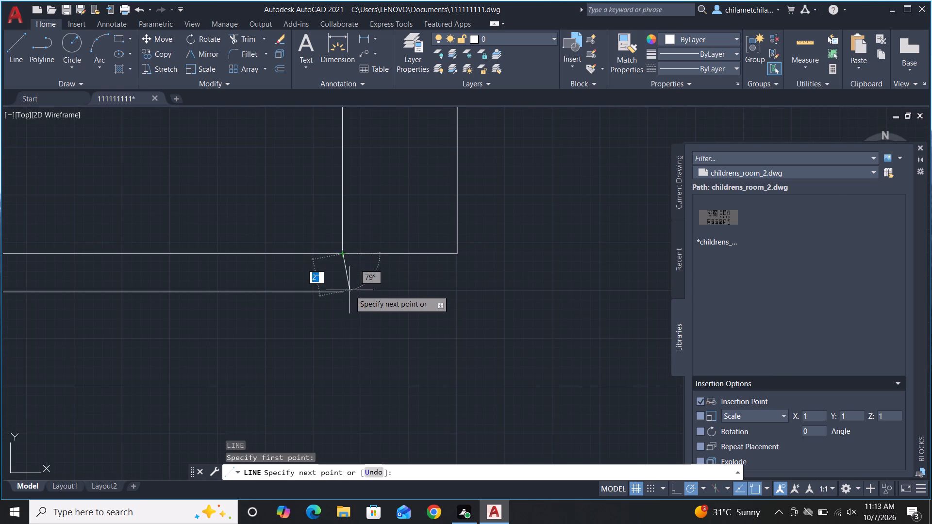
left_click(342, 294)
key("Escape")
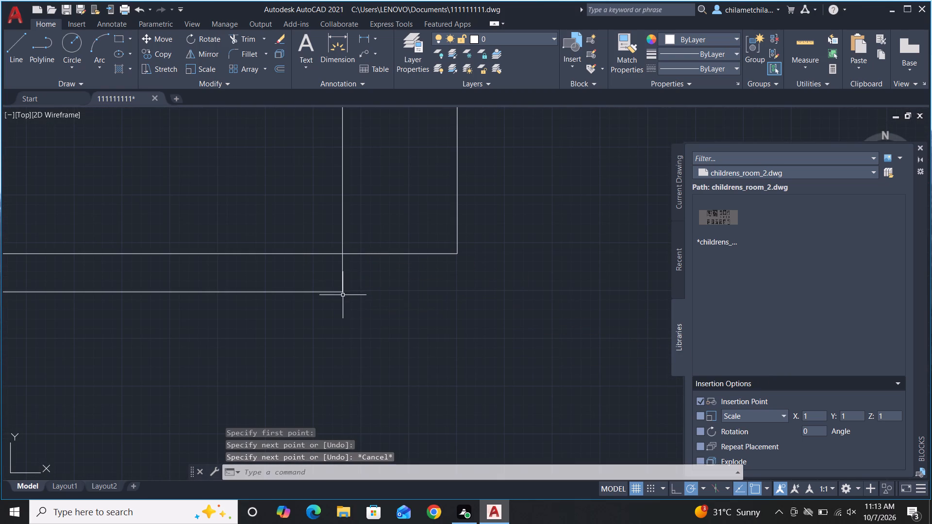
Draw a 2' vertical door leaf line into the house from the inner corner of the entrance opening's stair-side jamb.
scroll(450, 304, "down", 6)
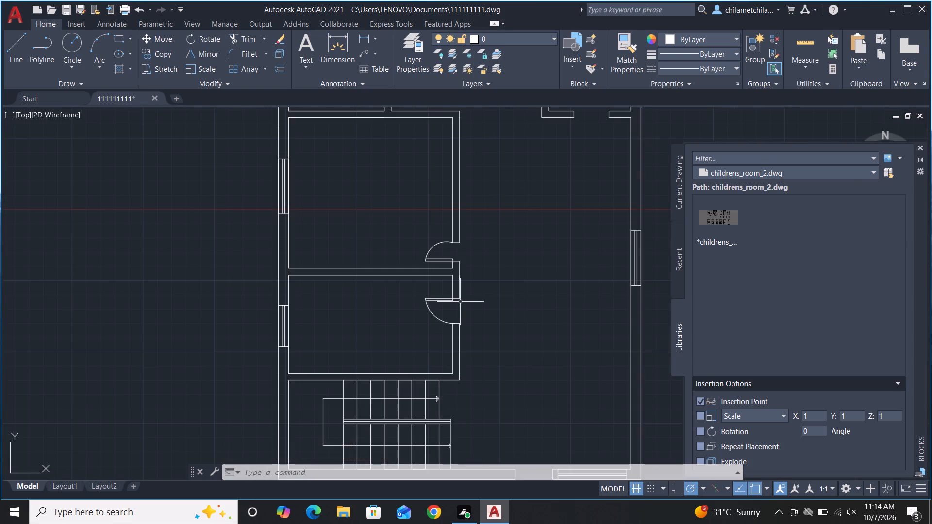
scroll(340, 293, "down", 3)
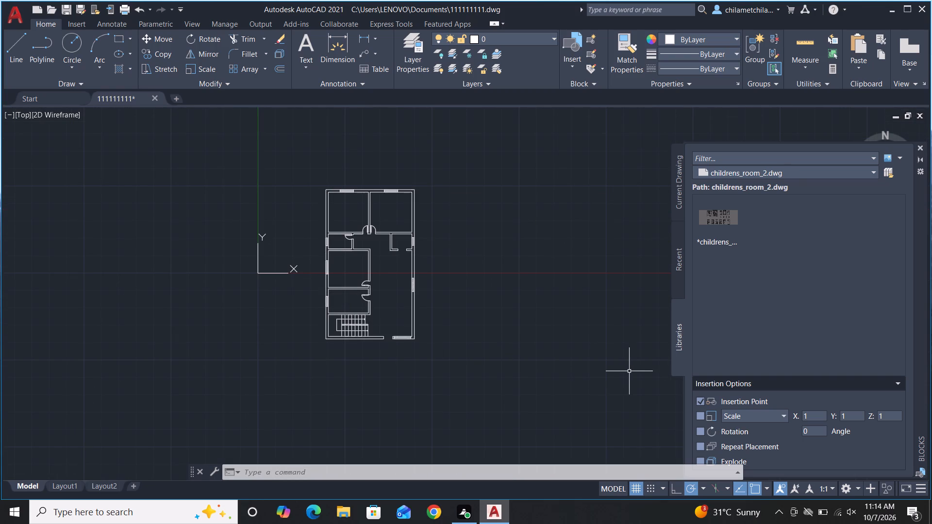
scroll(632, 372, "down", 1)
scroll(485, 360, "up", 4)
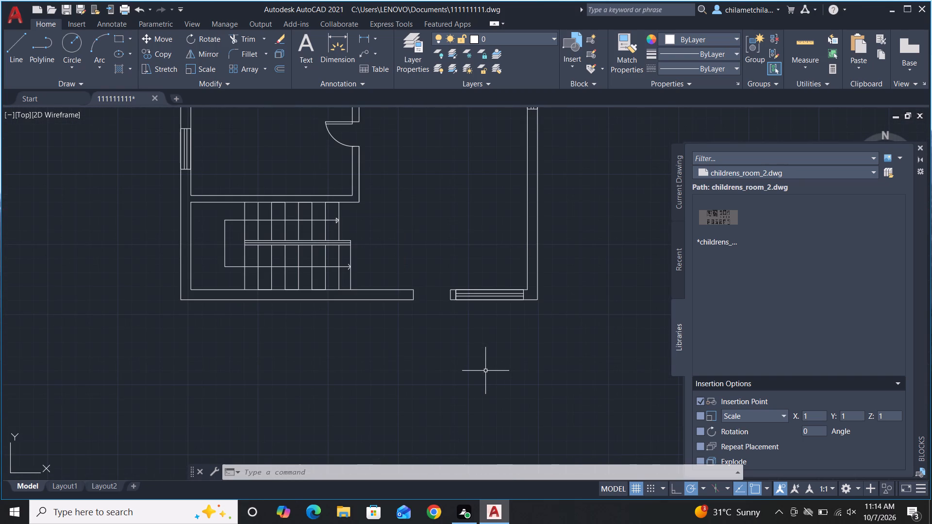
scroll(485, 370, "up", 2)
scroll(485, 375, "down", 1)
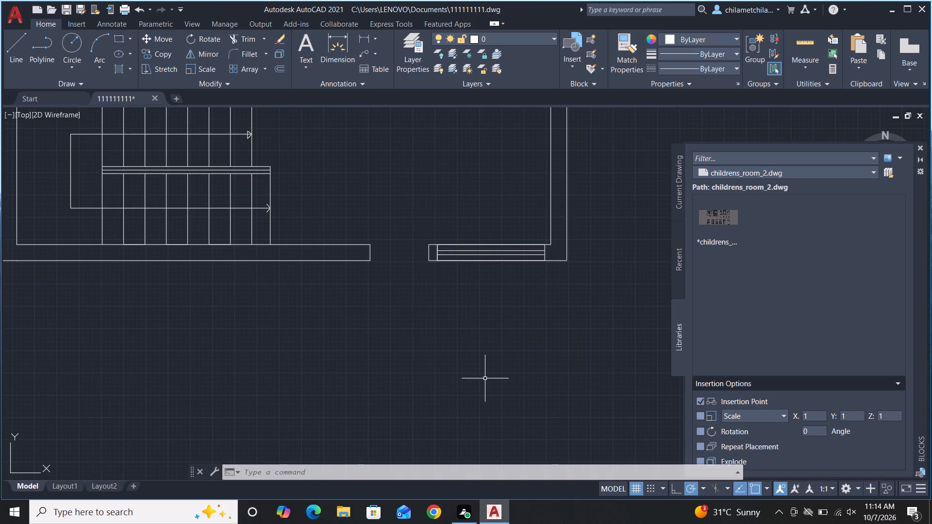
scroll(485, 378, "down", 1)
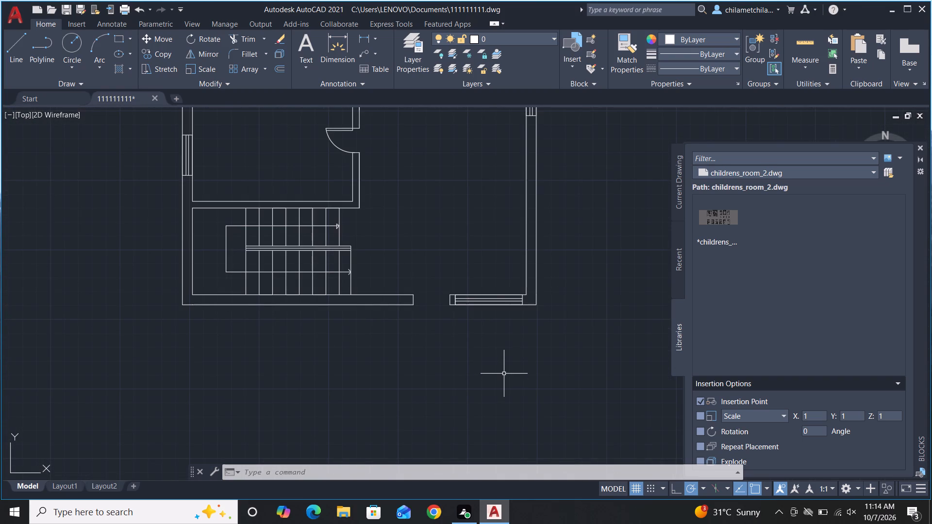
key("l")
key("space")
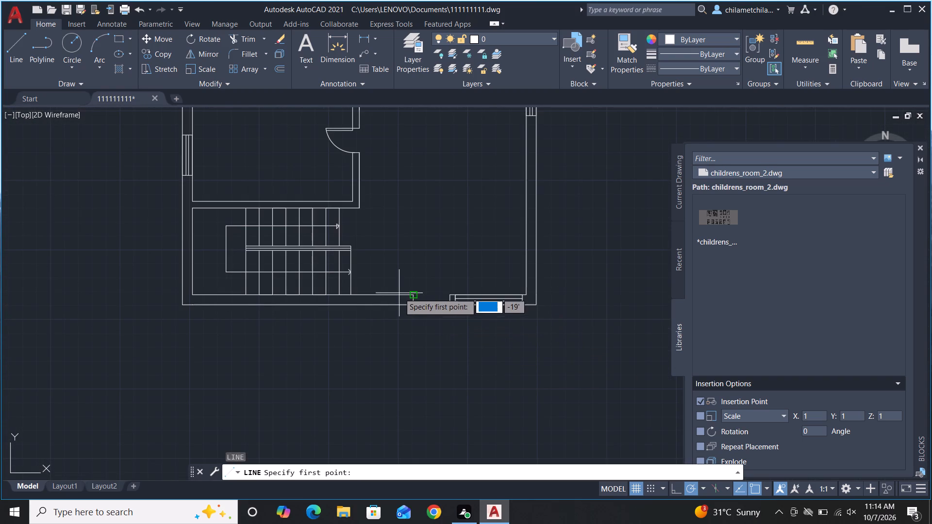
left_click(411, 295)
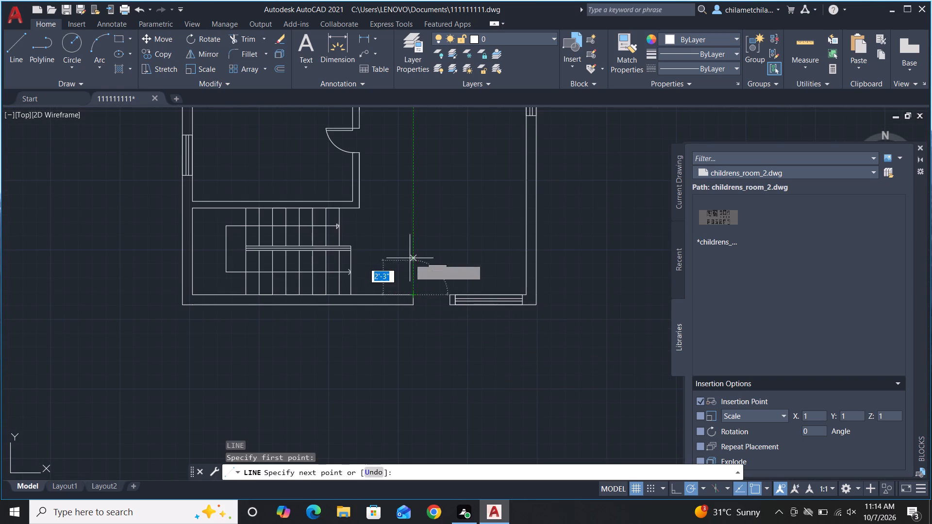
type("2'")
key("Return")
key("Escape")
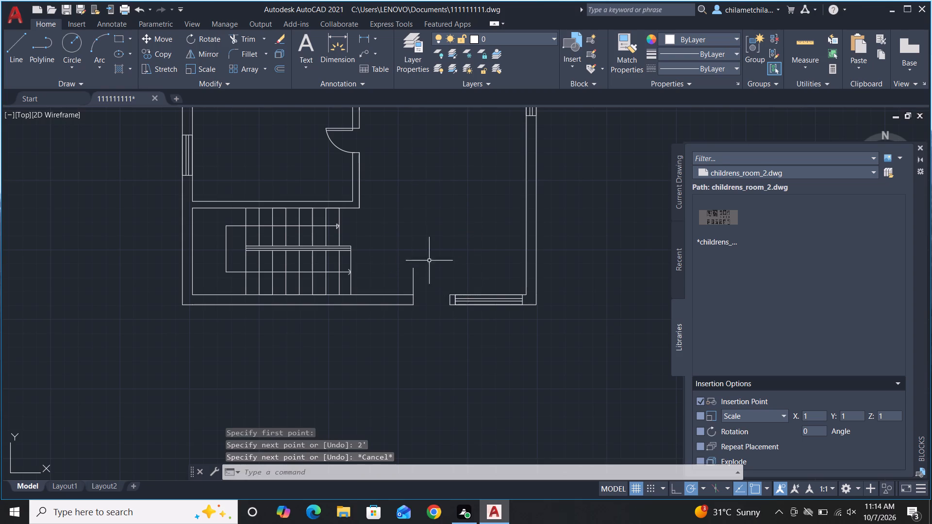
Offset the entrance door leaf line 2" toward the opening to give the leaf its thickness.
type("O")
key("space")
key("space")
left_click(415, 281)
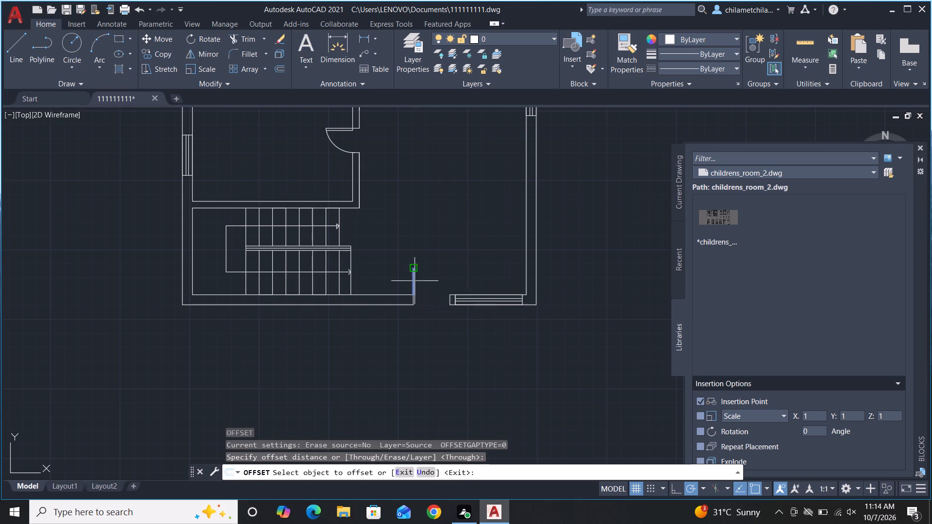
key("2")
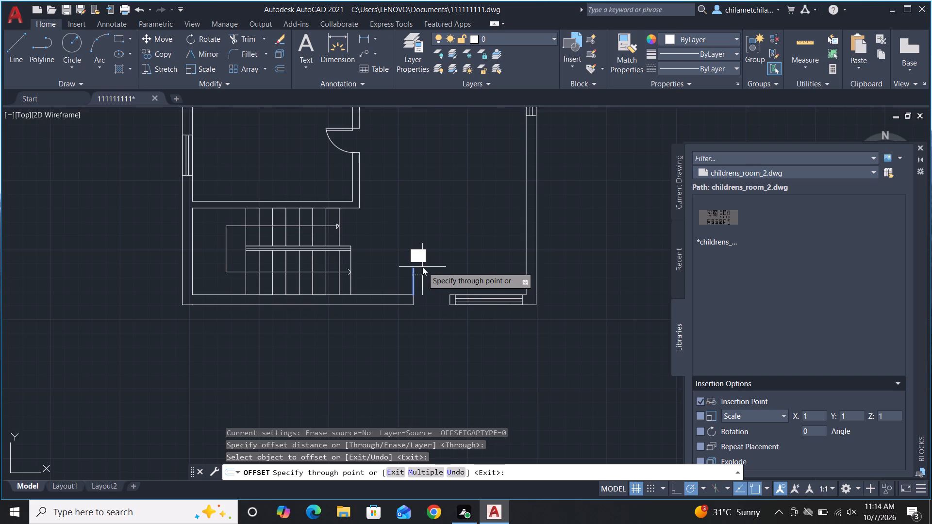
key("shift+quotedbl")
key("Return")
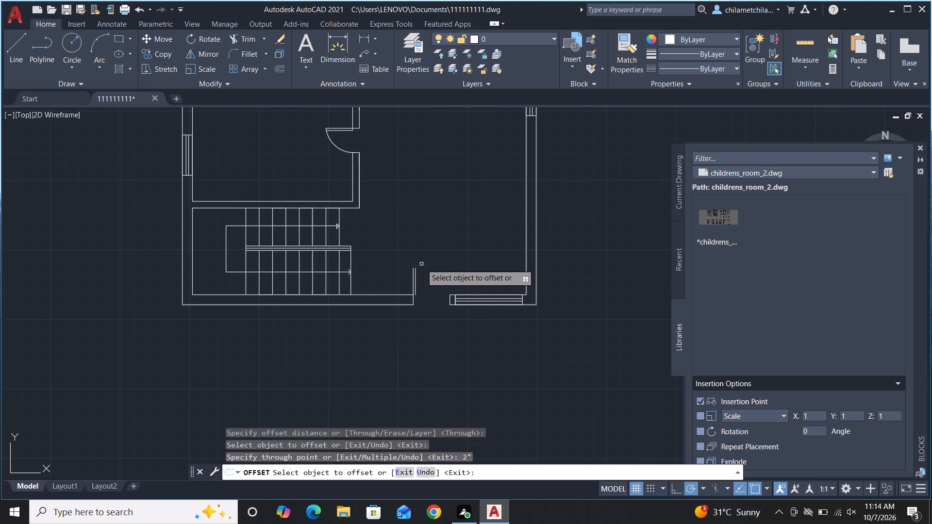
key("Escape")
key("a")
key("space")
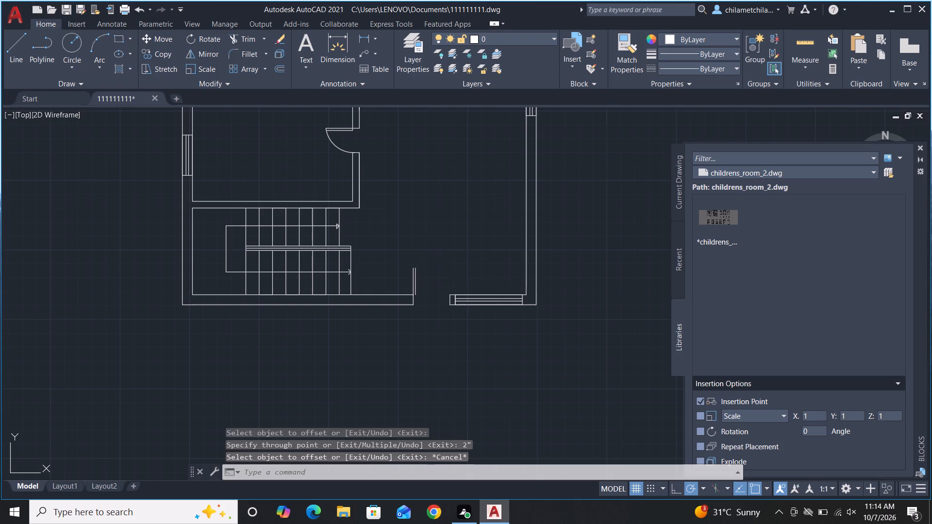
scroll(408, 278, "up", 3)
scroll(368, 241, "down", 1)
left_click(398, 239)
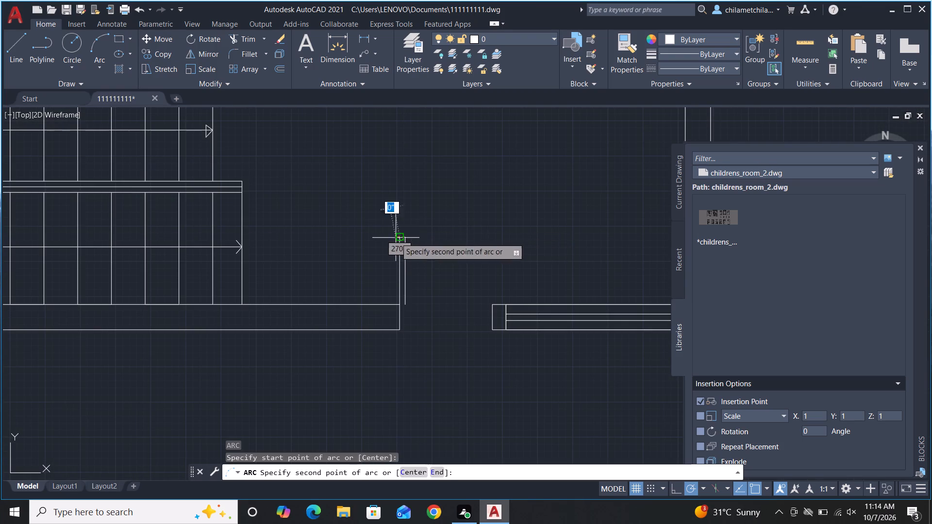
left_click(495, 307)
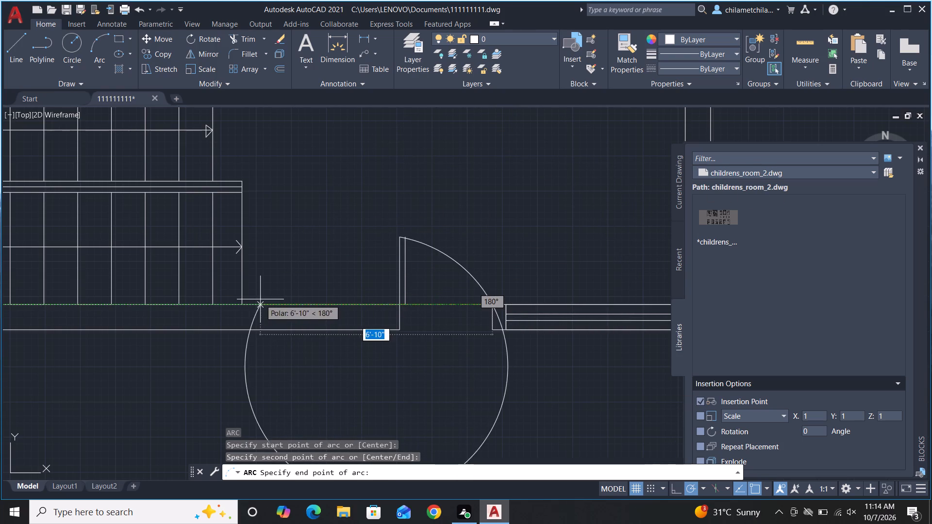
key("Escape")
Draw connected lines from the entrance opening's window-side inner jamb corner: 4" into the opening, about 10" down, and back to the outer corner.
scroll(191, 294, "down", 1)
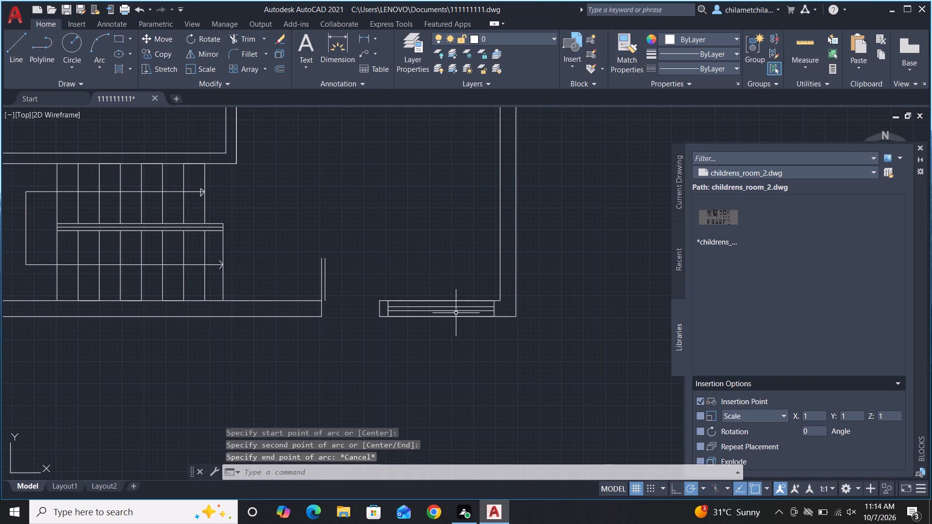
type("L")
key("space")
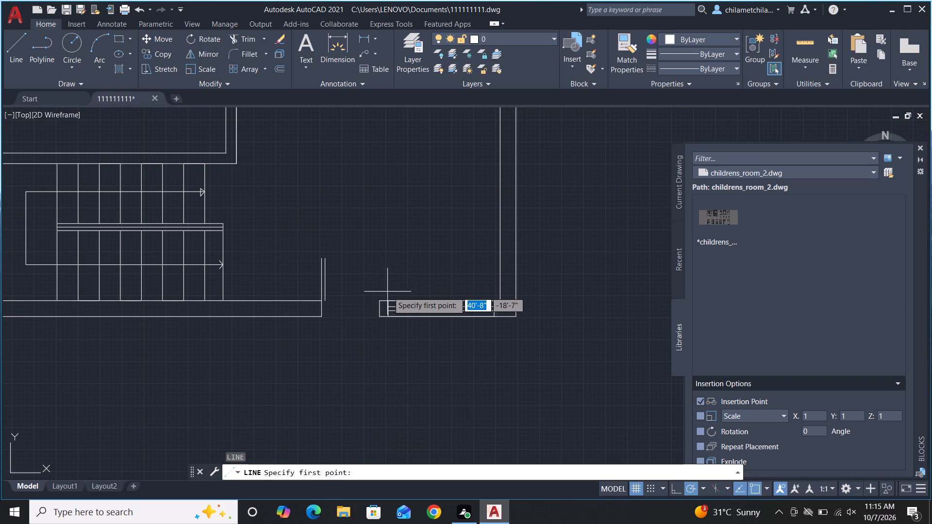
scroll(388, 291, "up", 4)
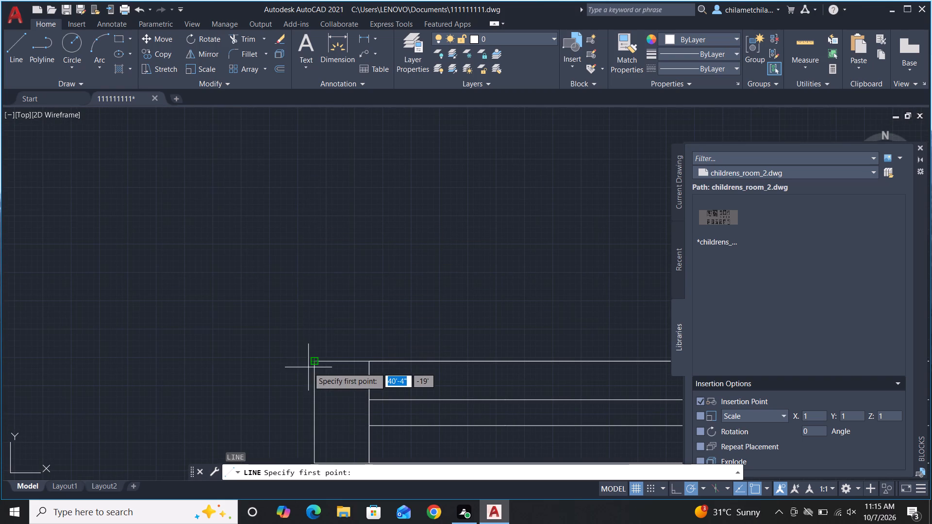
left_click(312, 363)
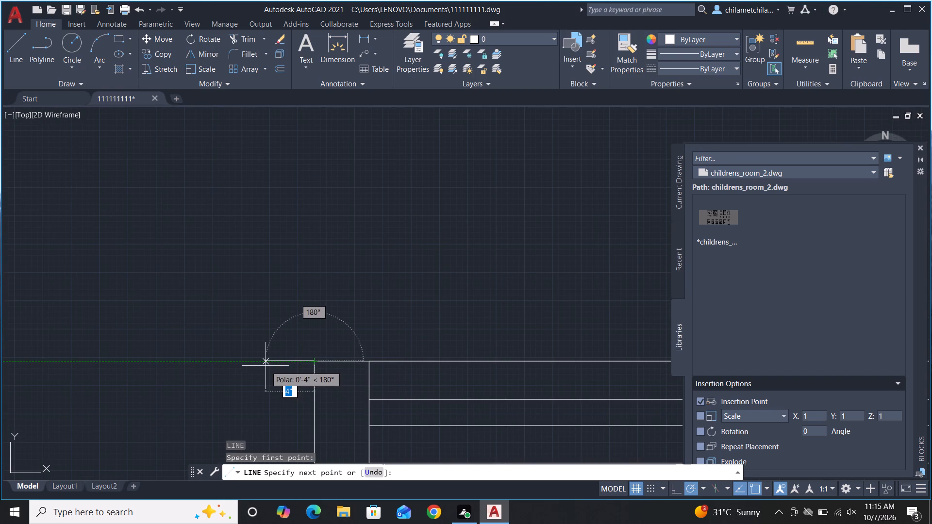
left_click(266, 366)
scroll(316, 275, "down", 2)
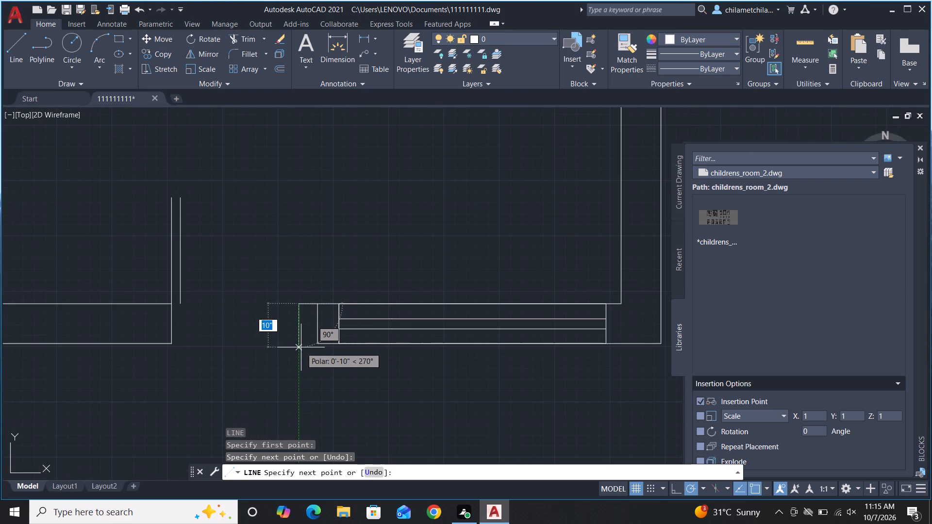
left_click(298, 345)
left_click(317, 346)
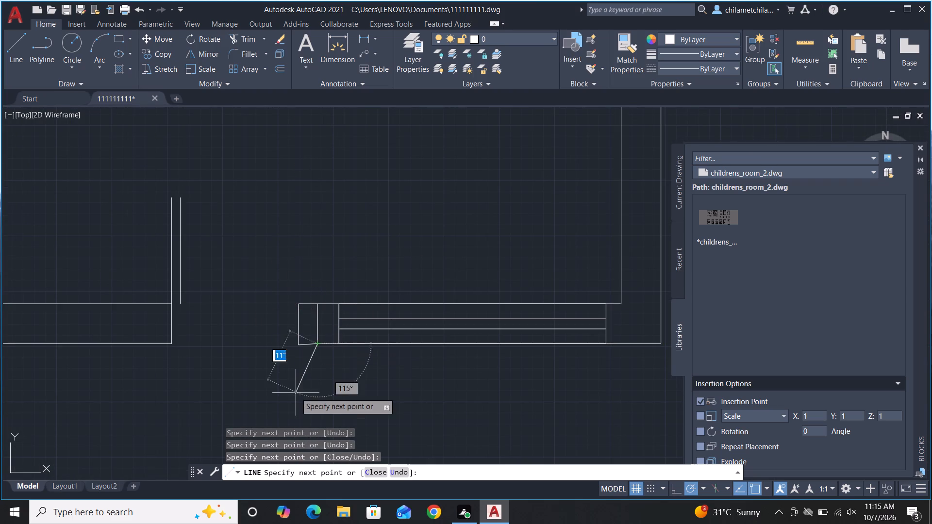
key("Escape")
Erase the slanted line joining the extension's lower end to the outer corner of the window-side jamb.
scroll(310, 340, "up", 4)
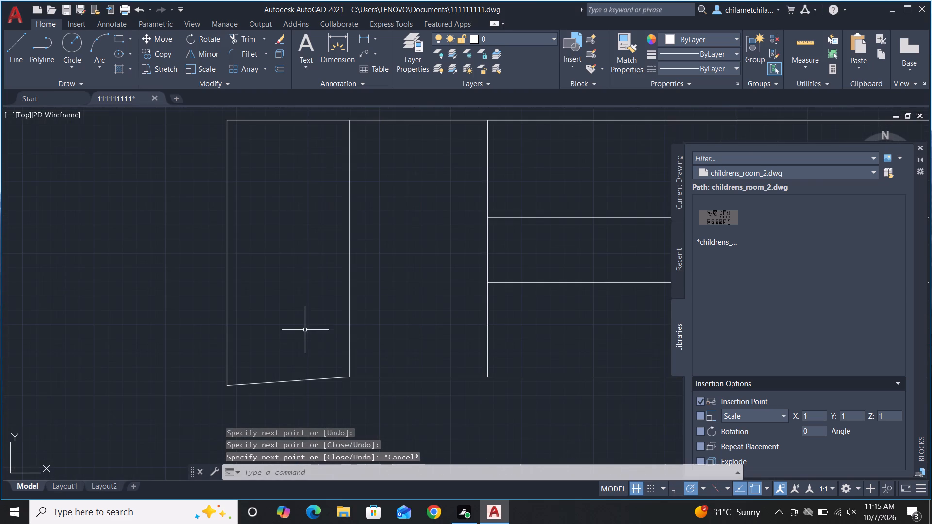
left_click(305, 381)
right_click(317, 294)
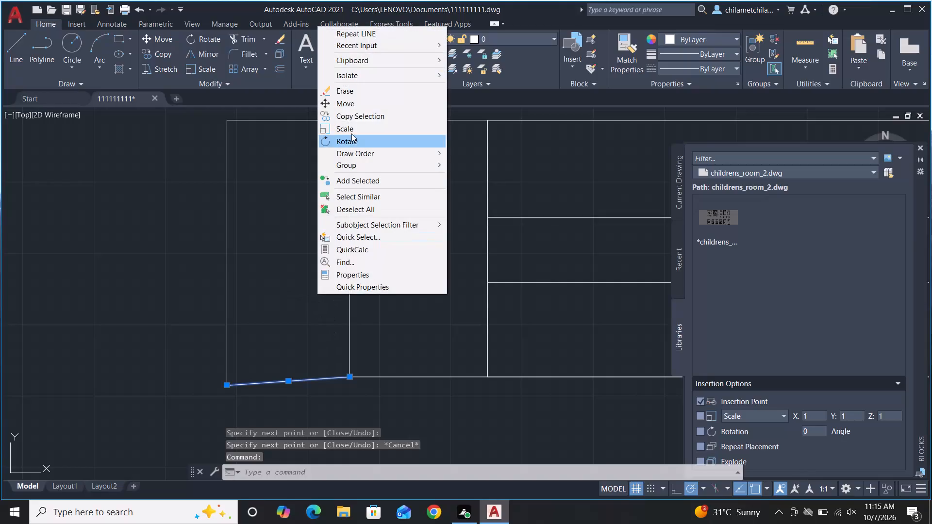
left_click(343, 89)
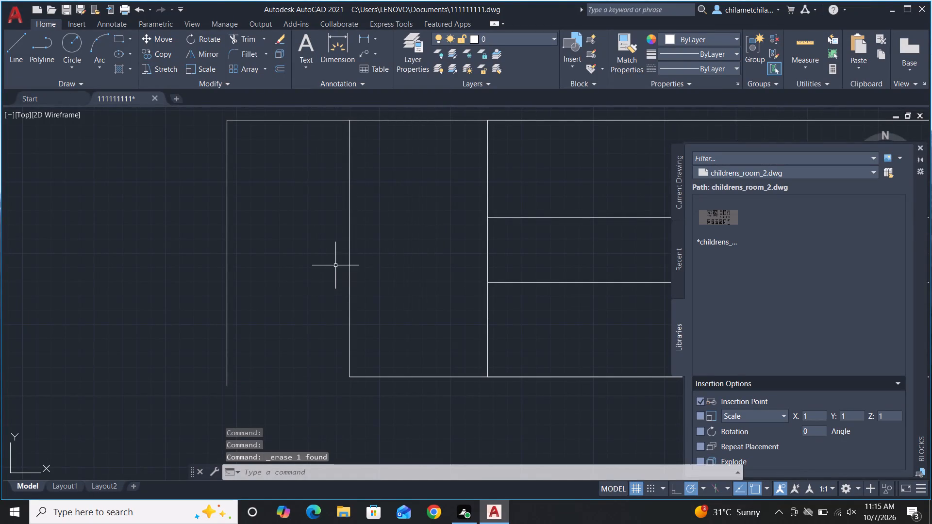
Draw a horizontal line along the outer wall face from the extension's vertical line to the jamb's outer corner.
key("l")
key("space")
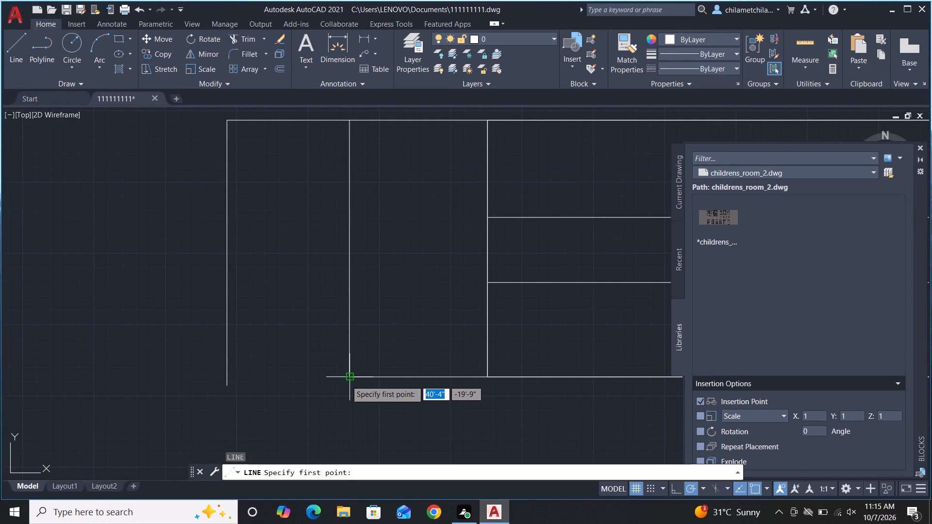
left_click(227, 376)
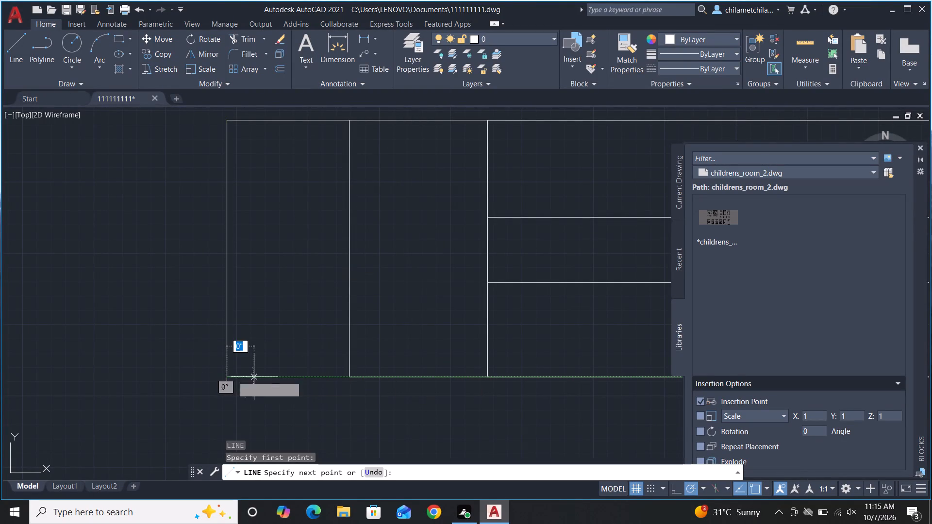
left_click(353, 377)
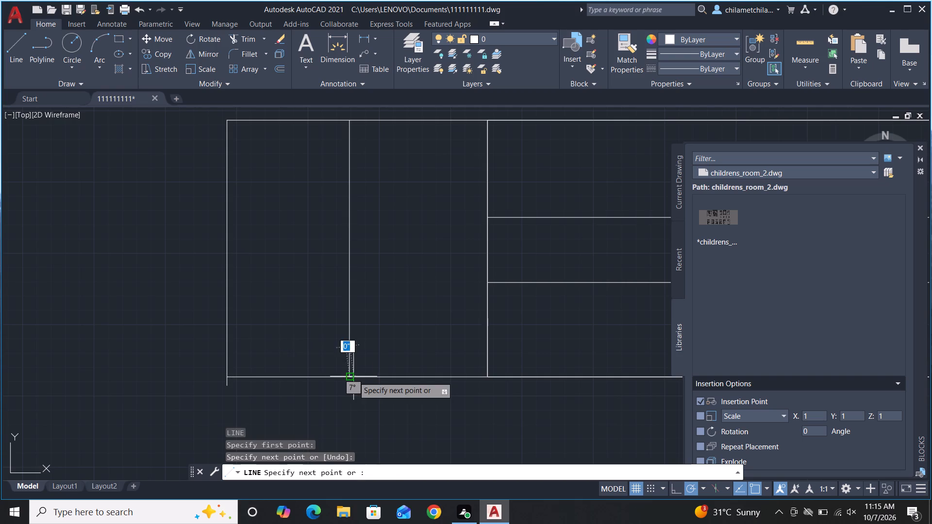
key("Escape")
Trim the short stub of the extension's vertical line that sticks out below the outer wall face.
scroll(286, 401, "up", 2)
type("TR")
key("space")
left_click(127, 350)
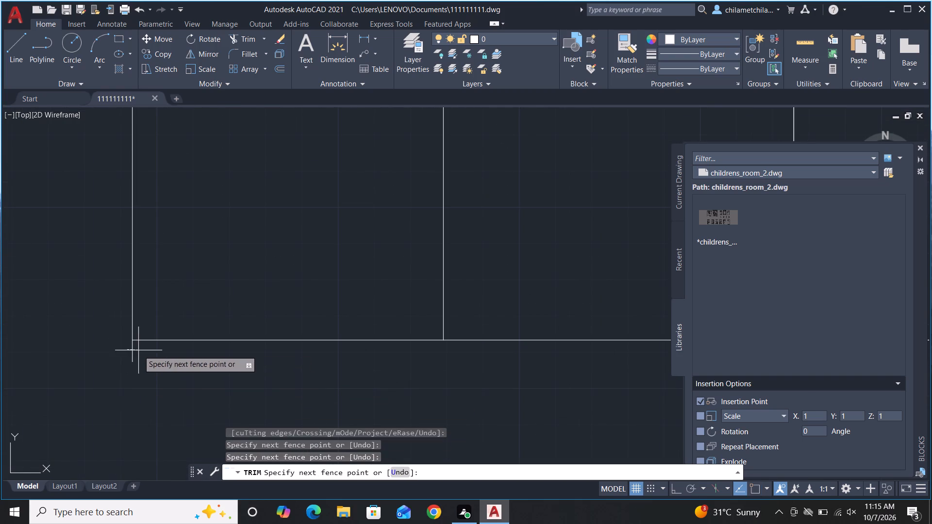
left_click(149, 349)
scroll(258, 319, "down", 3)
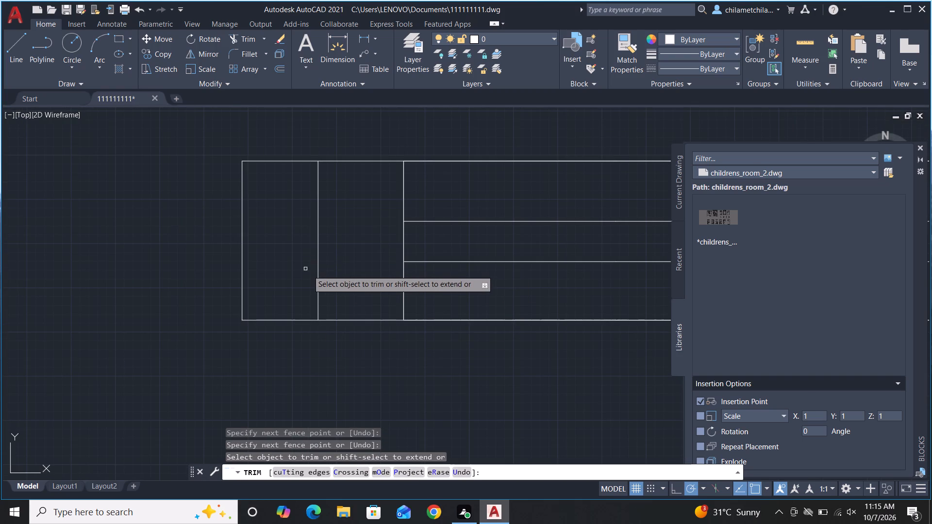
Trim away the old jamb line between the 4" extension and the wall beside the window.
left_click(316, 276)
scroll(324, 351, "down", 3)
scroll(364, 376, "down", 1)
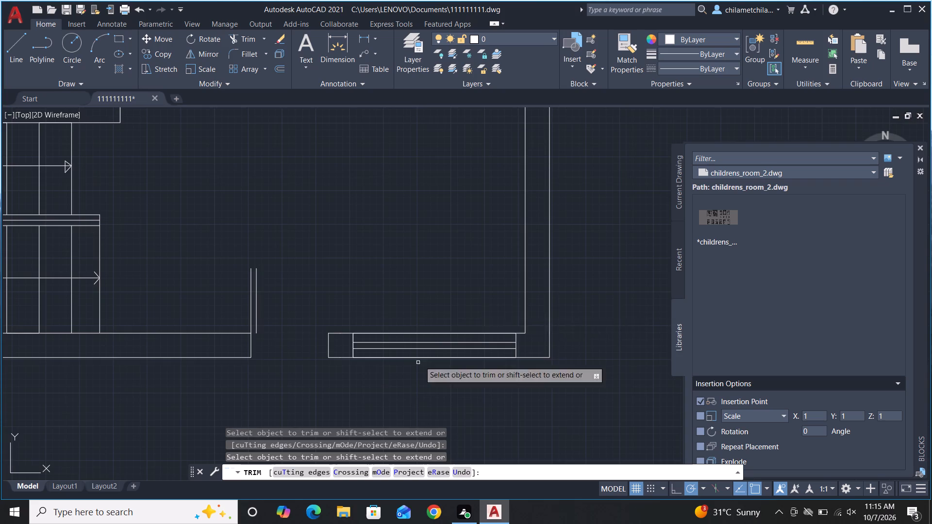
scroll(483, 280, "up", 1)
scroll(557, 263, "down", 2)
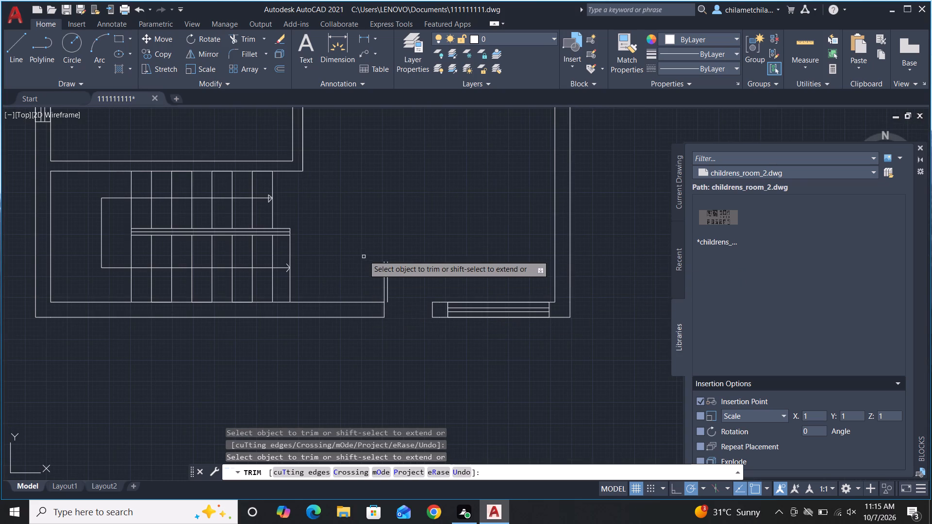
scroll(366, 251, "up", 3)
key("Escape")
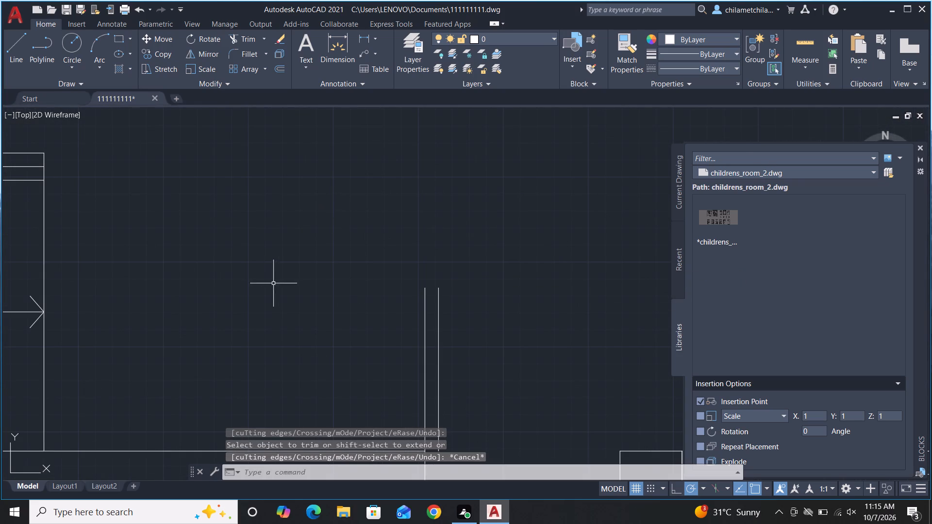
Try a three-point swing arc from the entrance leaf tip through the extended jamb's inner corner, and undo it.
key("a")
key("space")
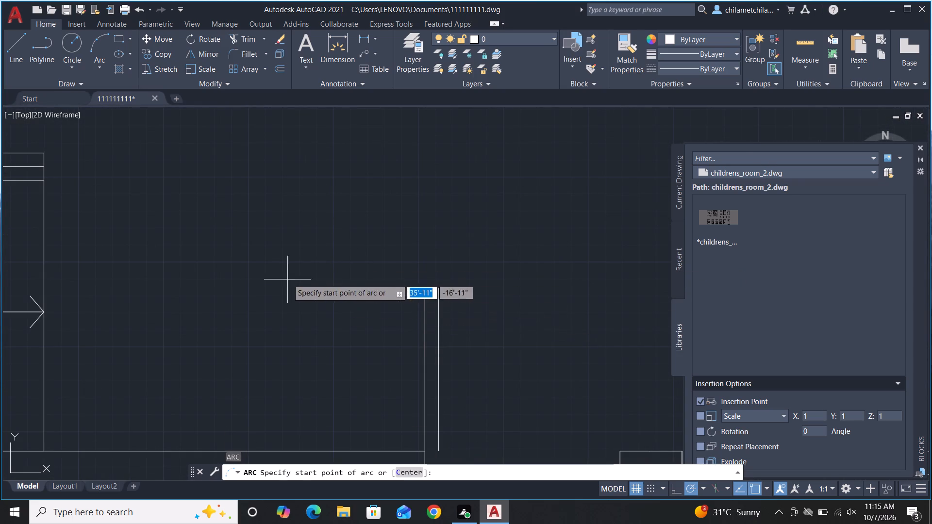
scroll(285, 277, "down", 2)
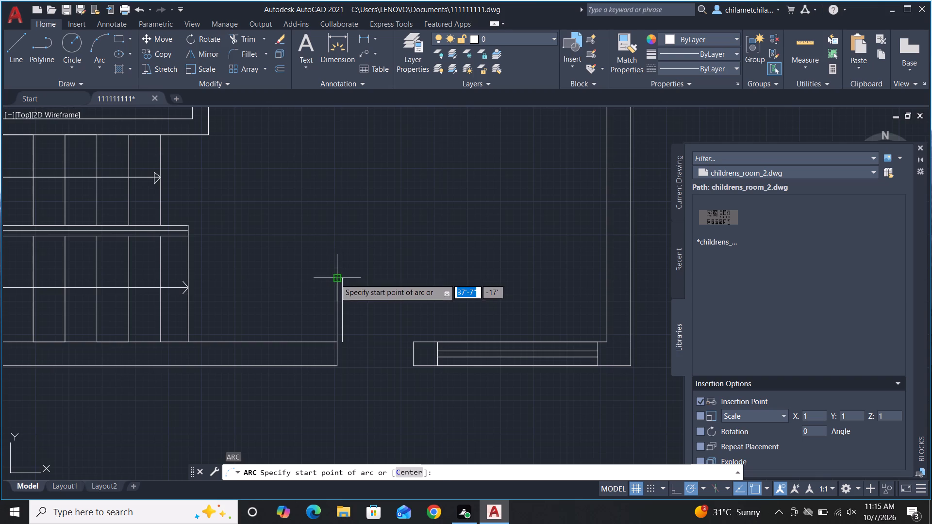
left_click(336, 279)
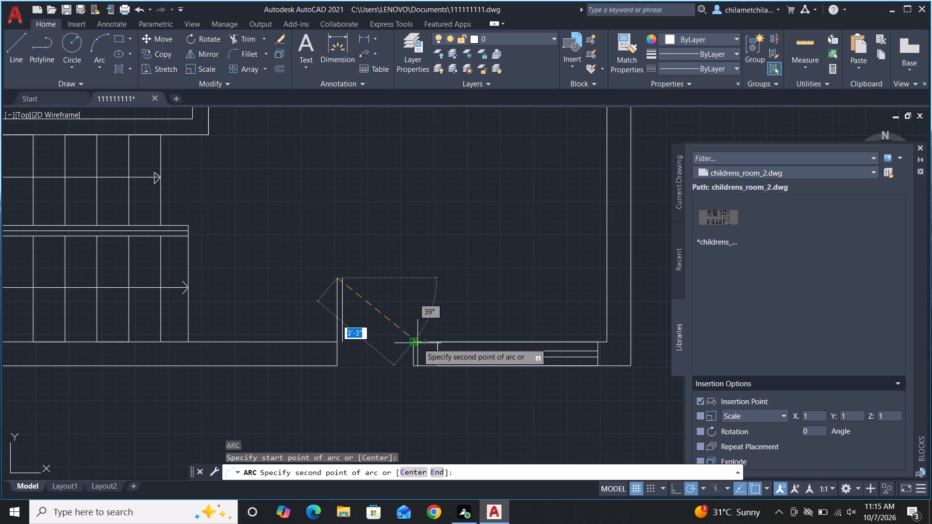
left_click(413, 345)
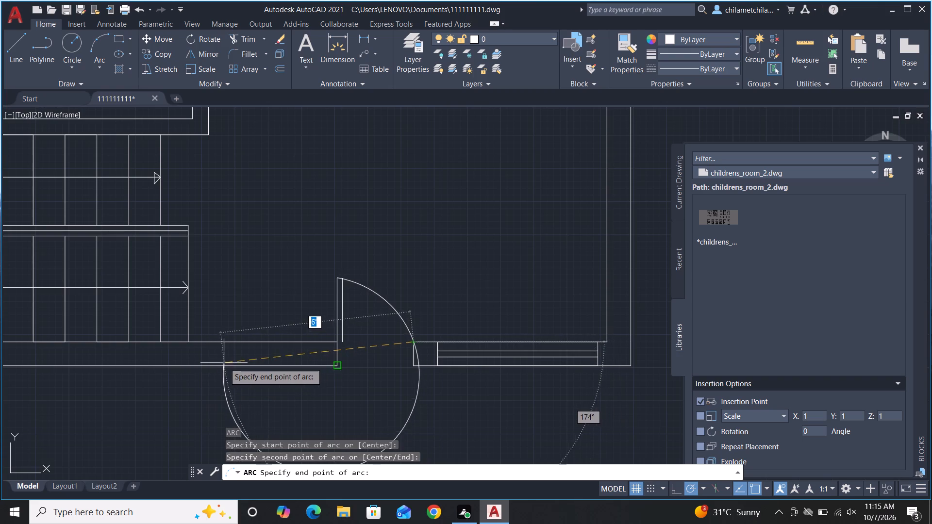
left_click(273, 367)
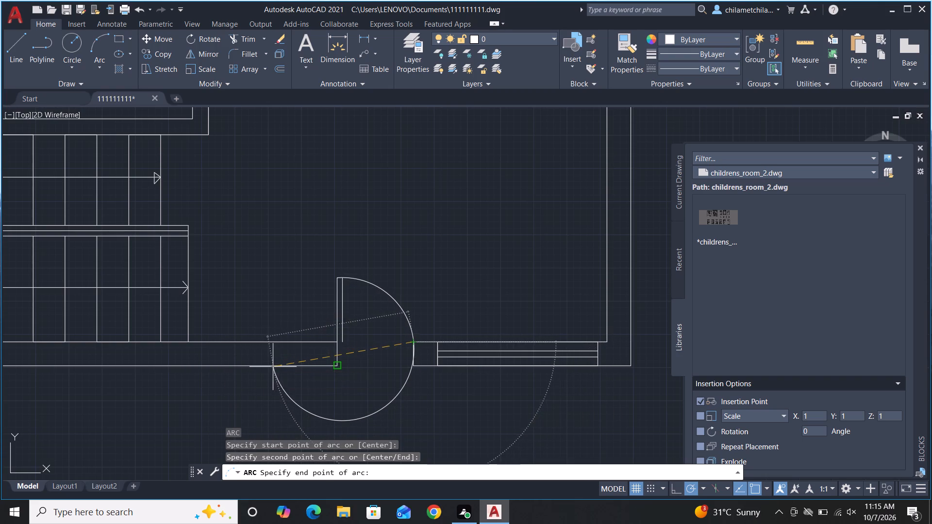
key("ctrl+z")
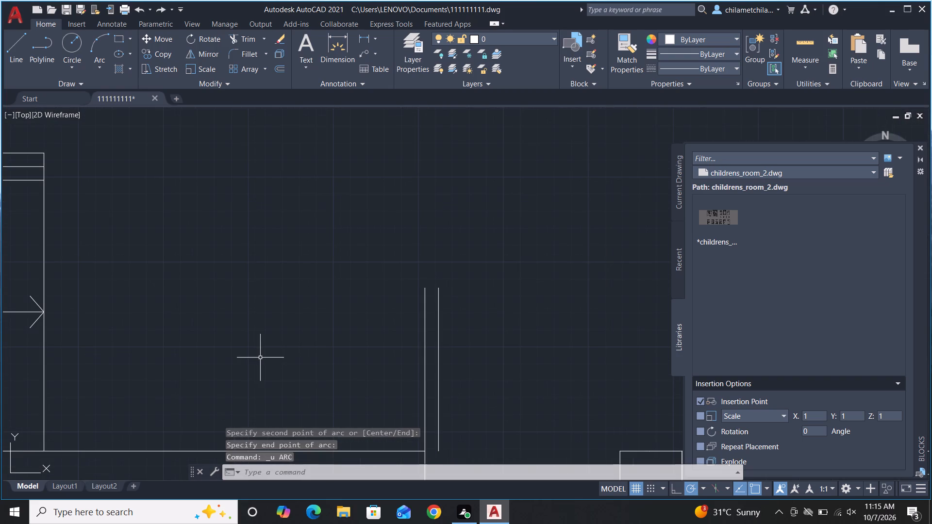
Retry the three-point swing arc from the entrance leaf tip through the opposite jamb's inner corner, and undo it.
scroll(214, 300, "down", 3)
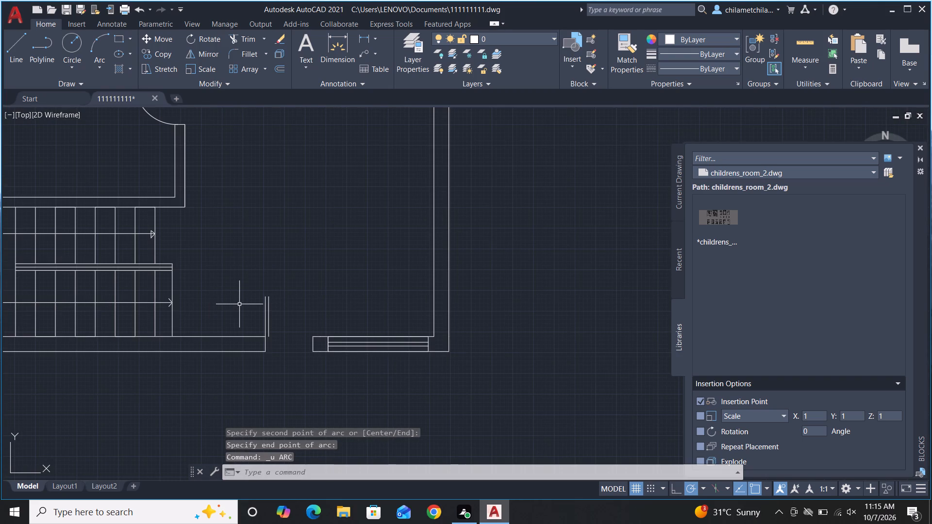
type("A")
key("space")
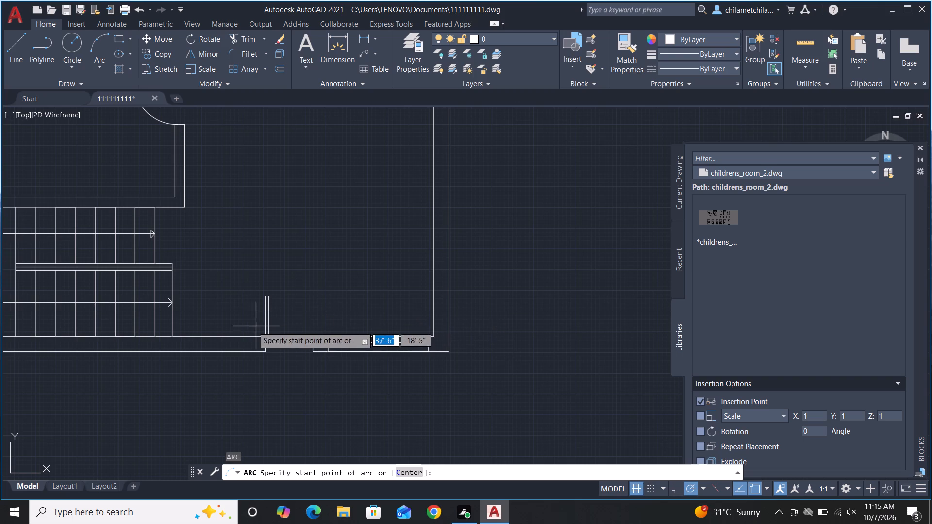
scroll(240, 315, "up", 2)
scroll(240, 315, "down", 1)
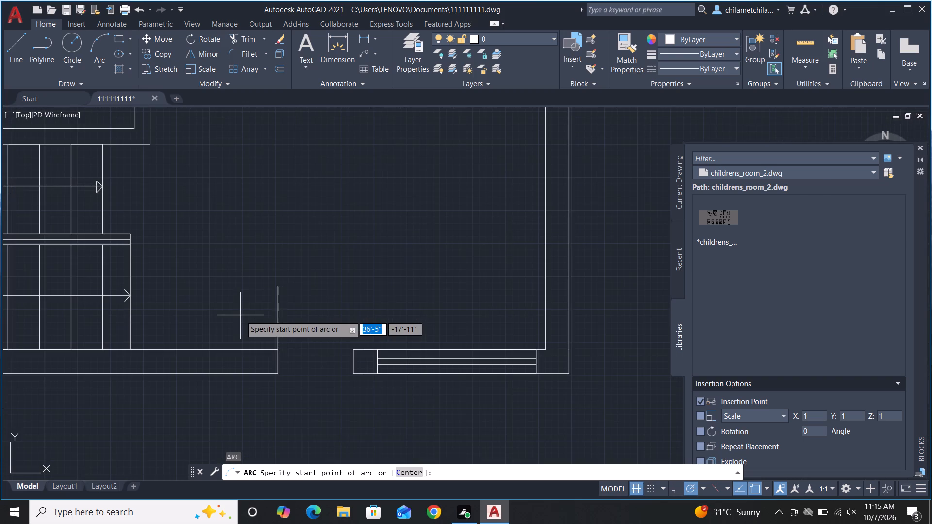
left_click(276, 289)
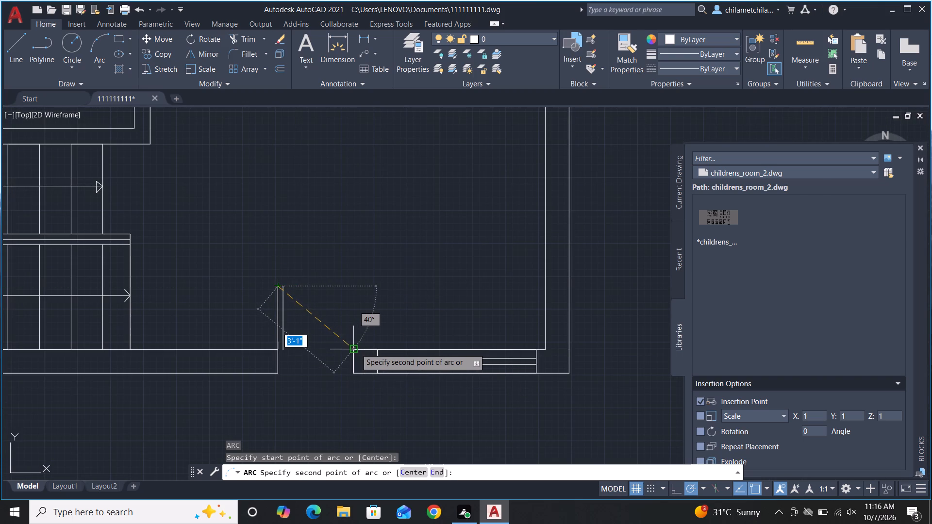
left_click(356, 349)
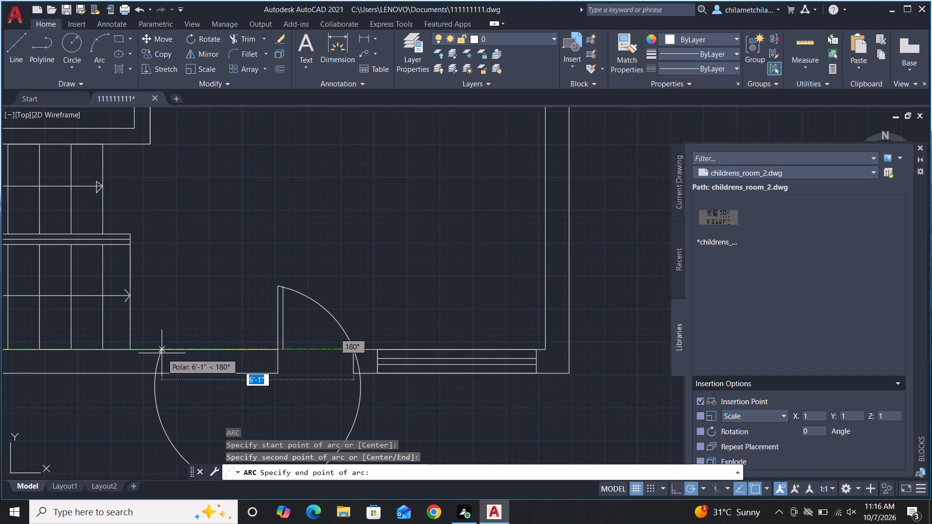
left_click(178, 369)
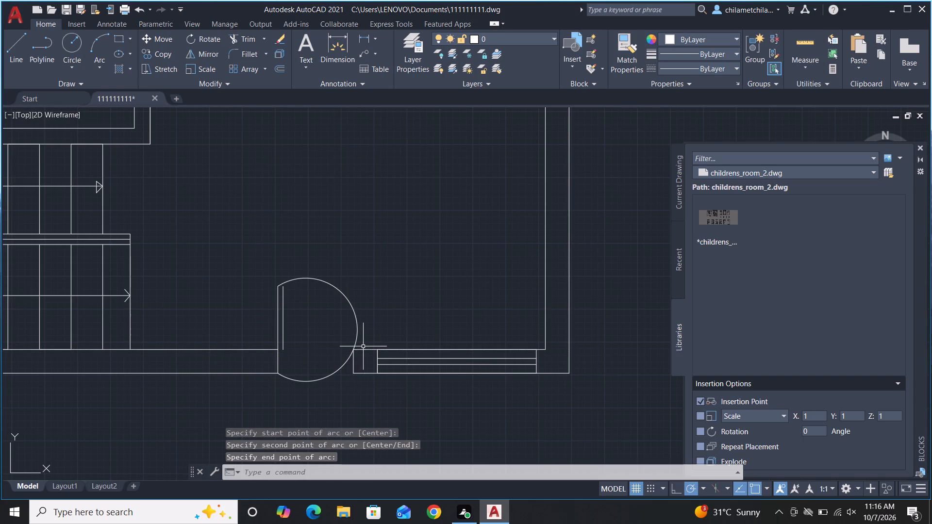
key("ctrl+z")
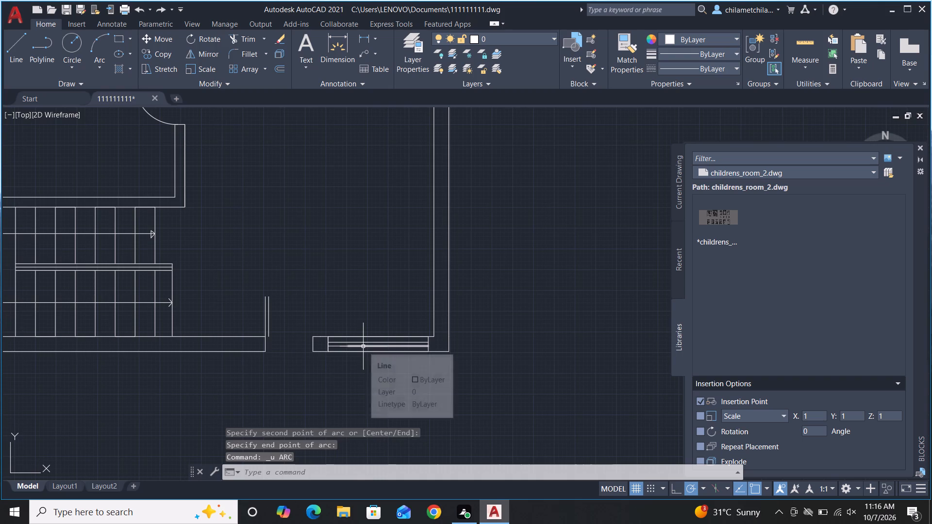
Draw a vertical line across the wall, from inner to outer face, where the 4" extension meets the original wall.
key("l")
key("space")
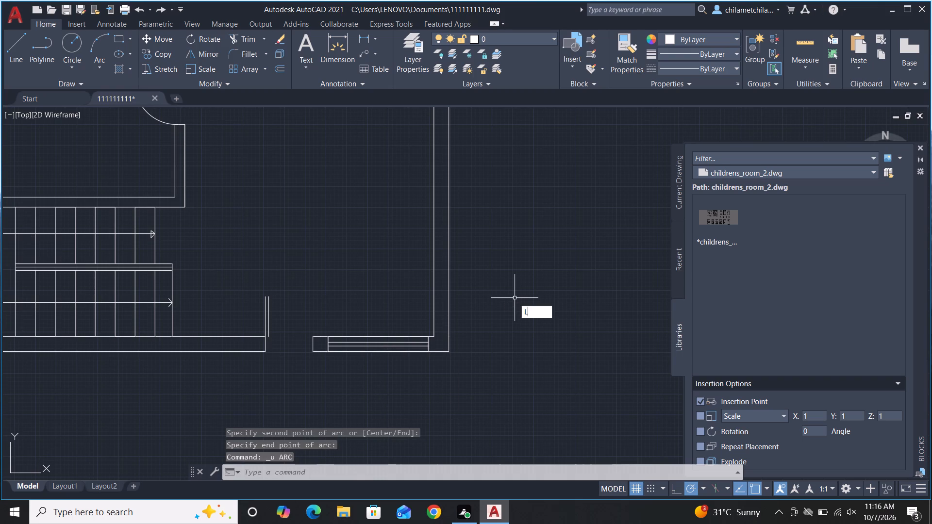
scroll(327, 335, "up", 3)
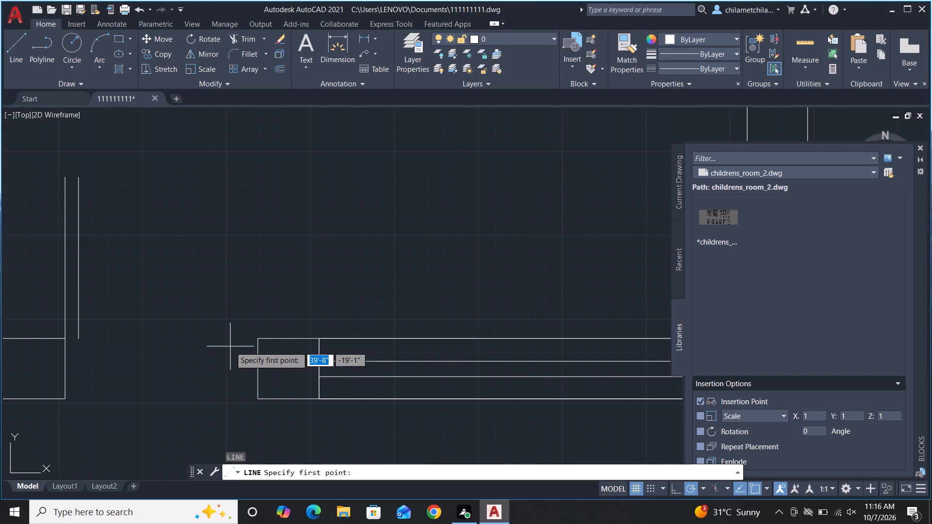
left_click(286, 342)
left_click(284, 399)
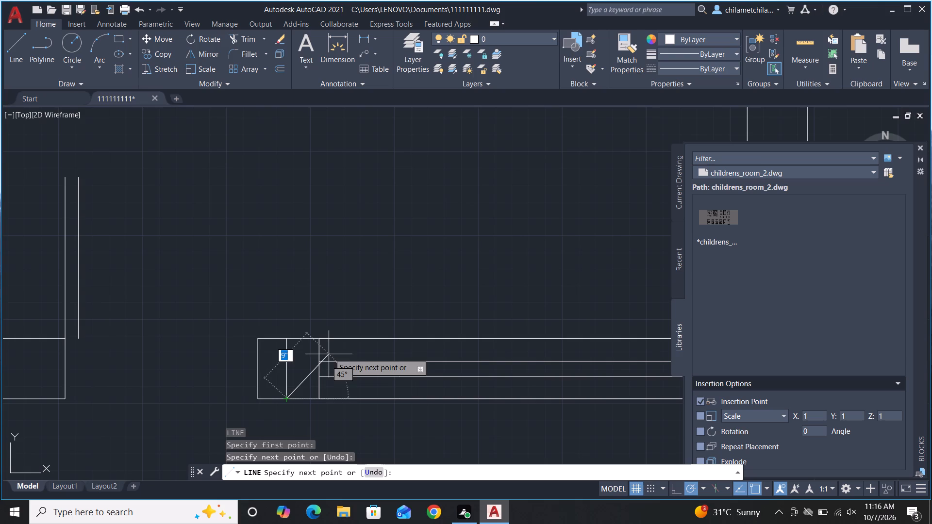
key("Escape")
scroll(348, 265, "down", 1)
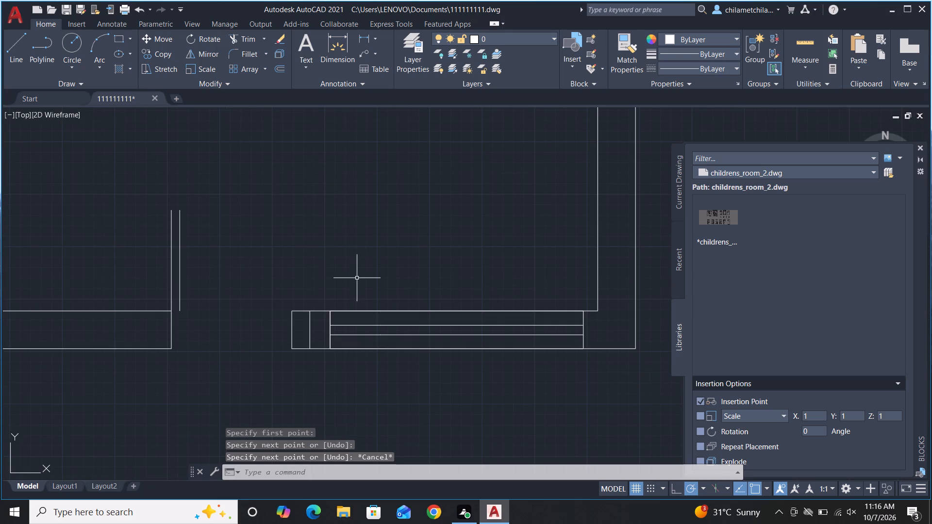
Trim away the 4" wall extension beside the main entrance, back to the vertical jamb line next to the window.
type("TR")
key("space")
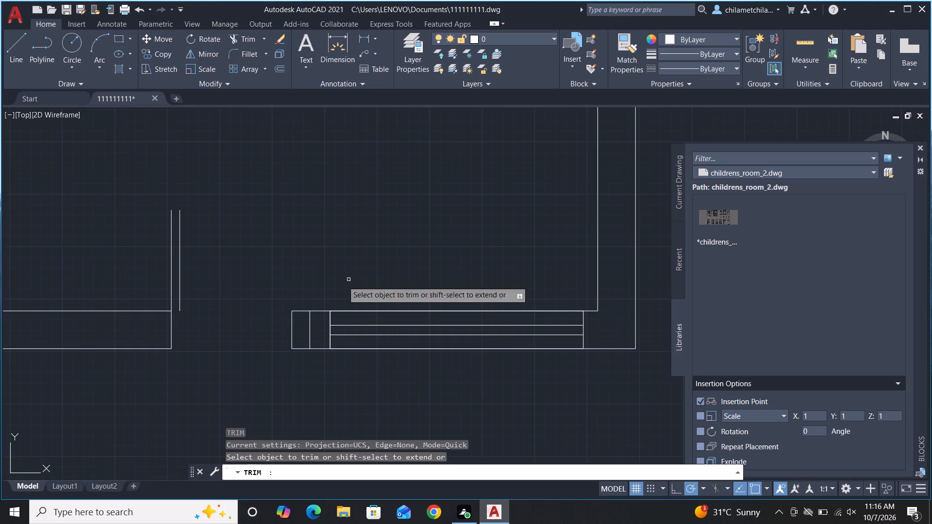
left_click(288, 293)
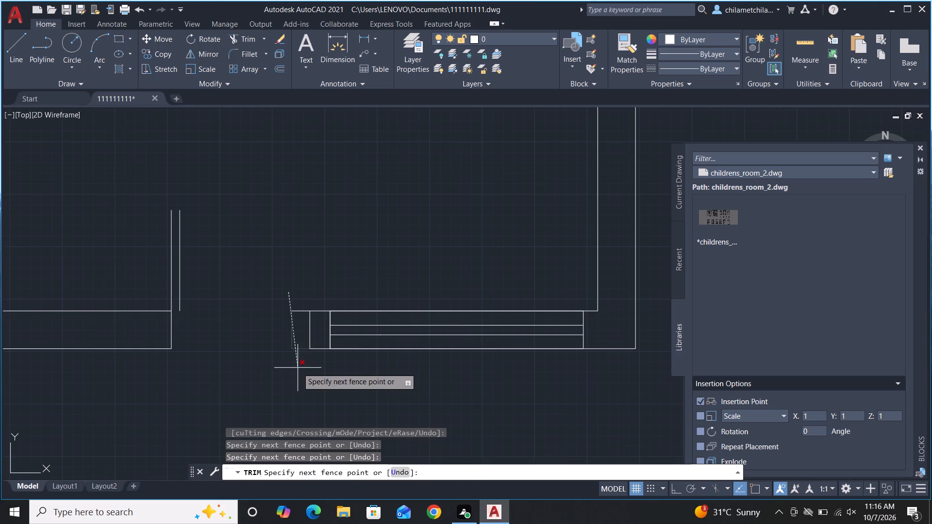
left_click(298, 368)
left_click(303, 271)
left_click(297, 340)
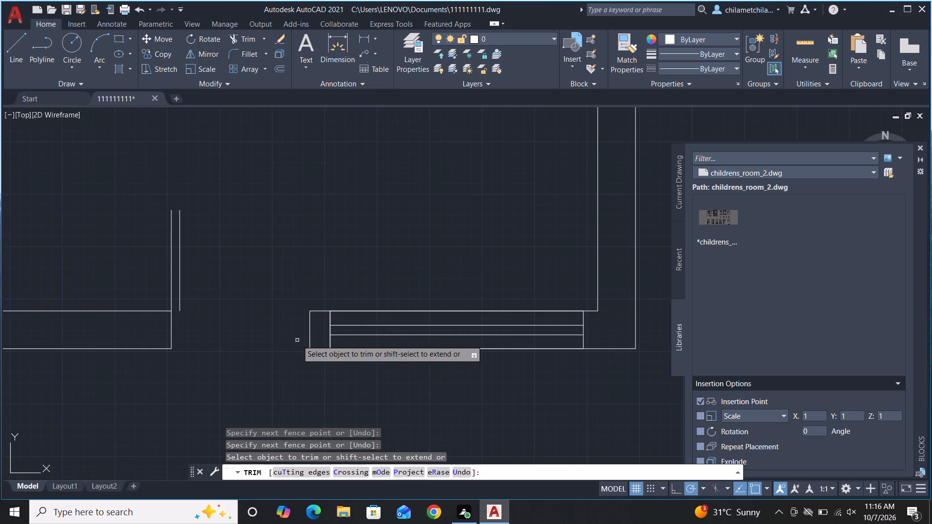
scroll(208, 327, "down", 3)
key("Escape")
Draw a three-point arc from the entrance leaf tip through the window-side jamb's inner corner, ending on the opposite wall's inner face.
key("a")
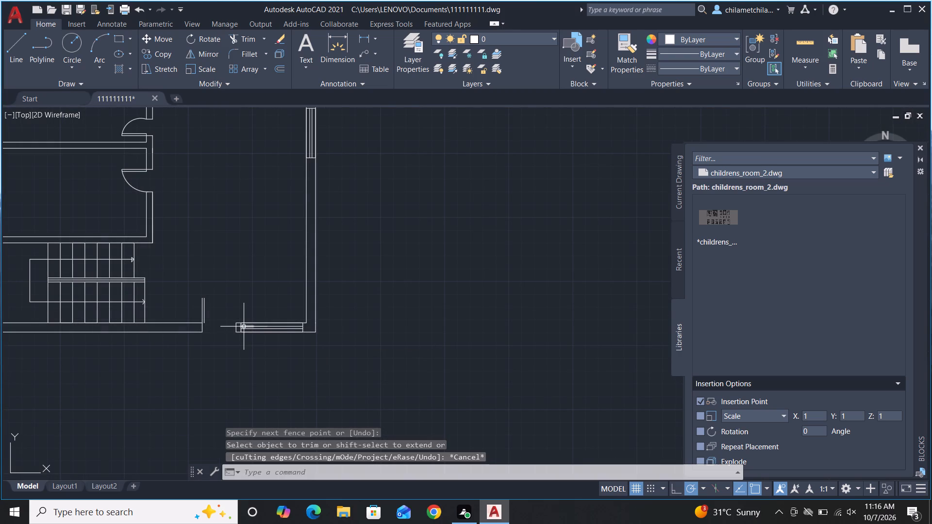
key("space")
scroll(322, 342, "down", 1)
scroll(387, 335, "down", 1)
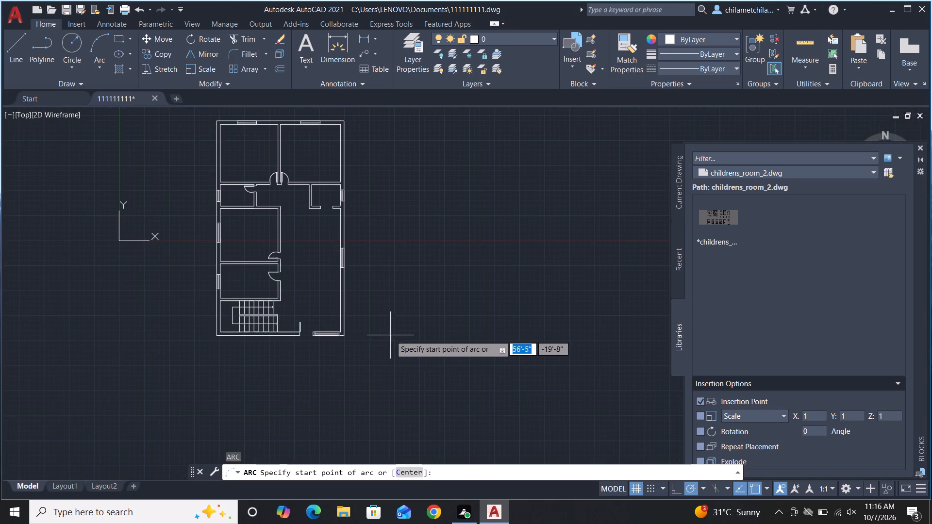
scroll(296, 329, "up", 4)
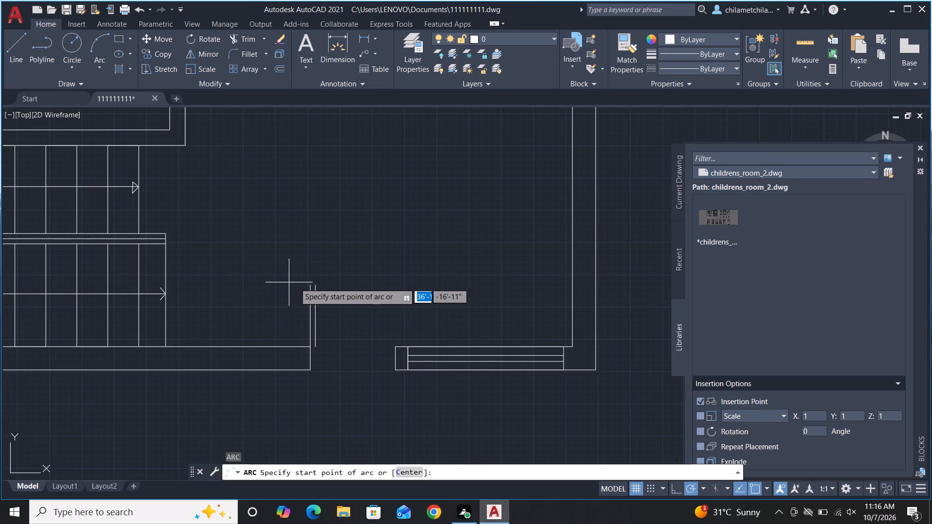
left_click(307, 287)
left_click(393, 348)
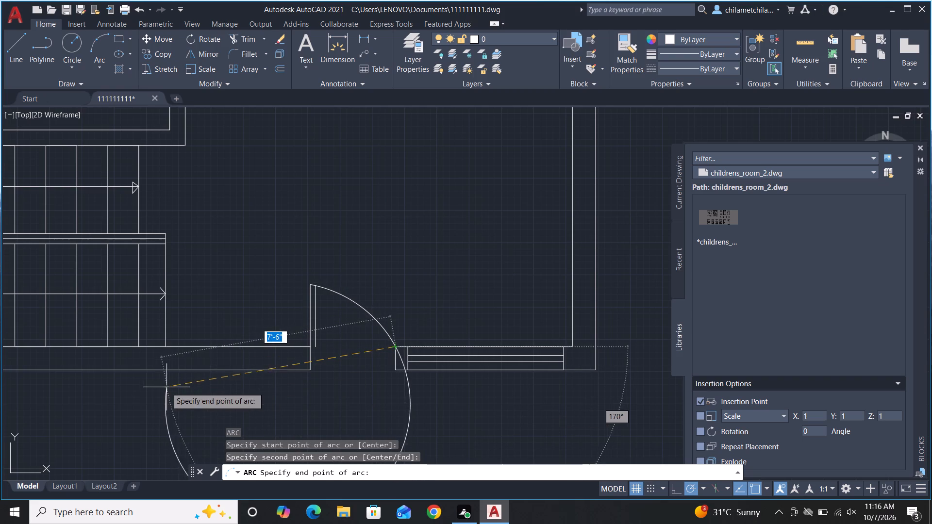
left_click(225, 346)
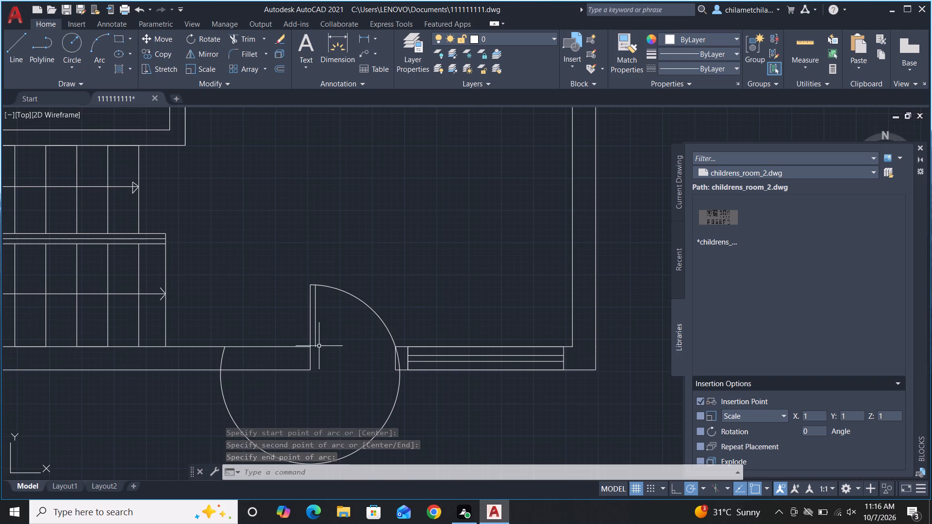
key("Escape")
Trim the entrance arc below the outer wall face and inside the window-side jamb.
type("TR")
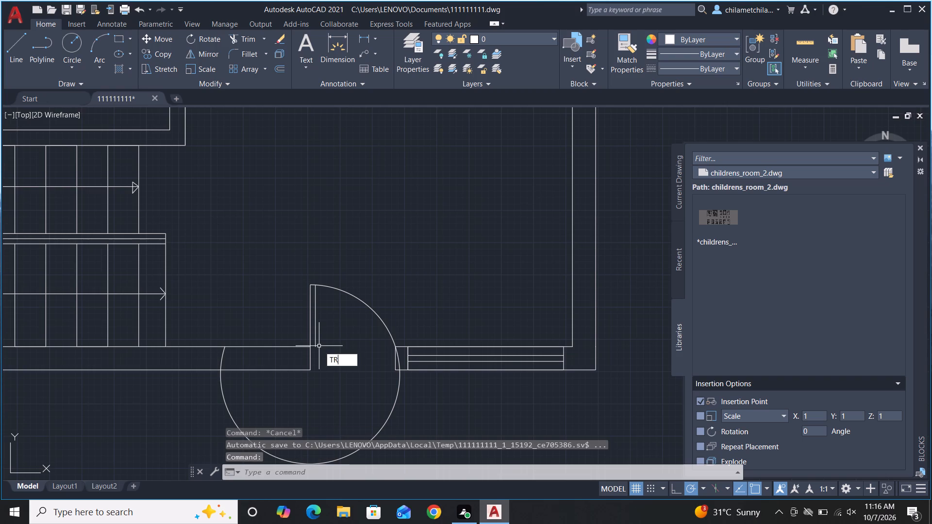
key("space")
left_click(381, 431)
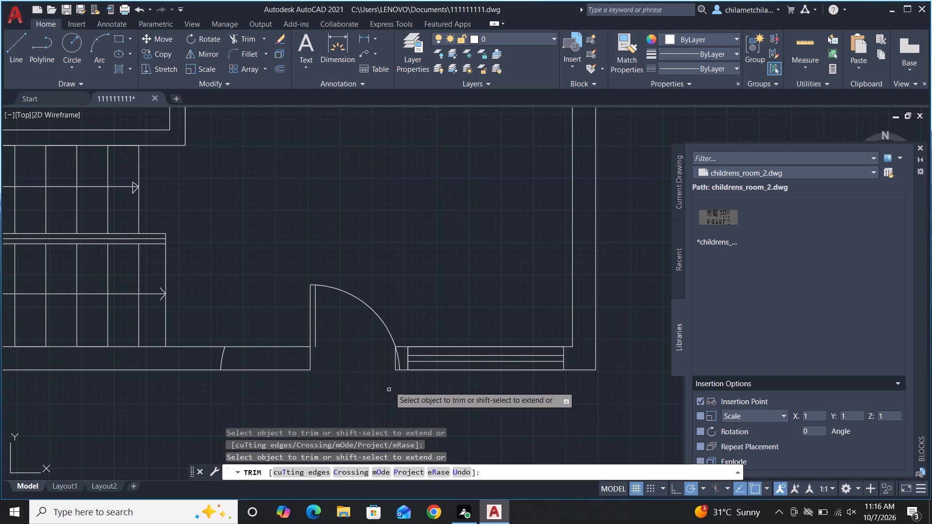
left_click(399, 366)
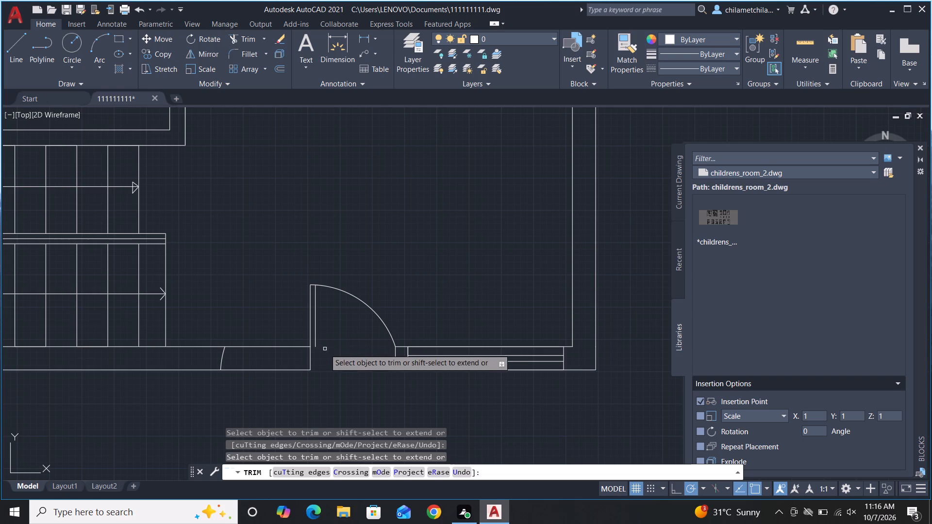
Trim the end of the entrance leaf's inner line that projects past the swing arc.
scroll(313, 271, "up", 6)
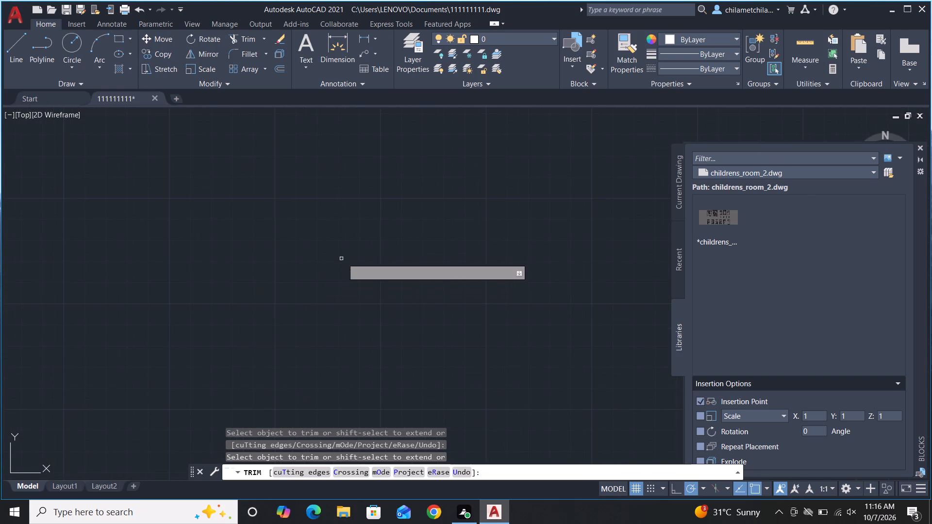
scroll(359, 246, "down", 2)
scroll(346, 331, "up", 3)
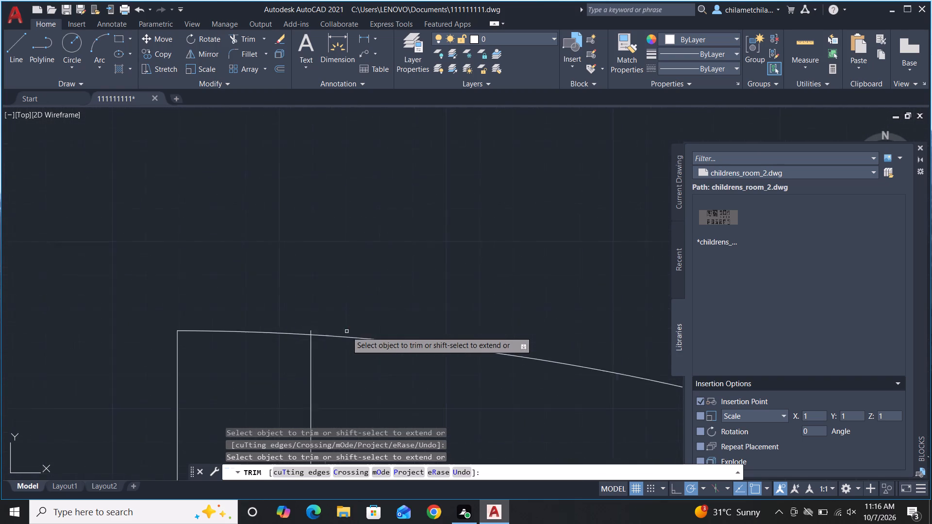
scroll(347, 331, "up", 1)
left_click(288, 333)
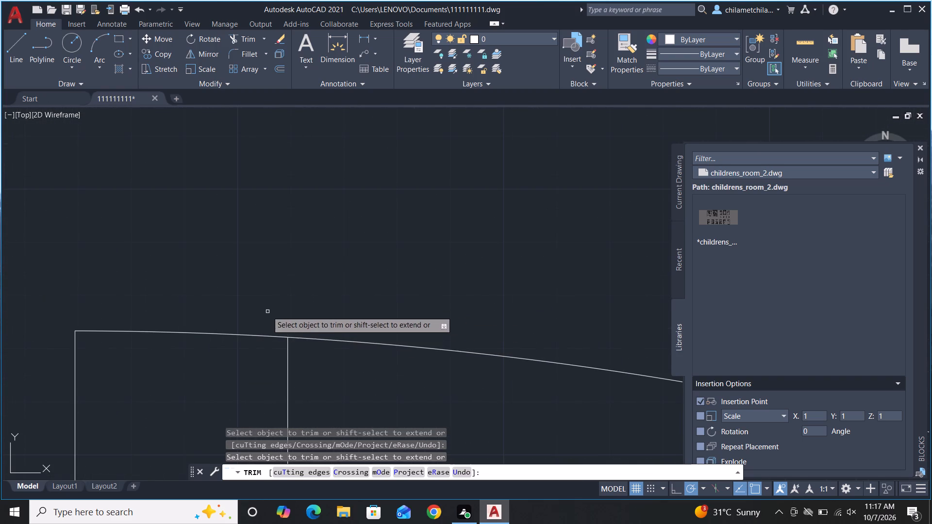
Trim away the leftover arc piece inside the wall between the stairs and the entrance.
scroll(263, 296, "down", 8)
scroll(374, 248, "down", 2)
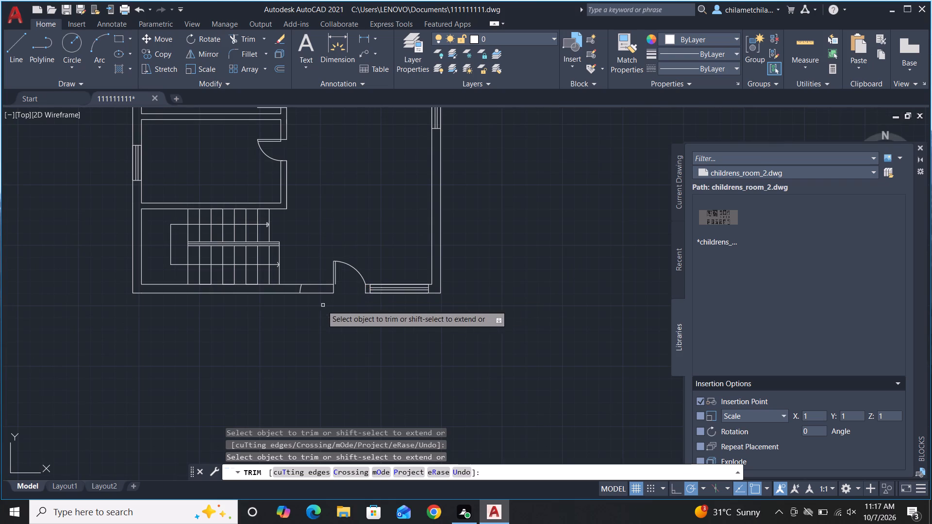
scroll(301, 305, "up", 4)
left_click(258, 202)
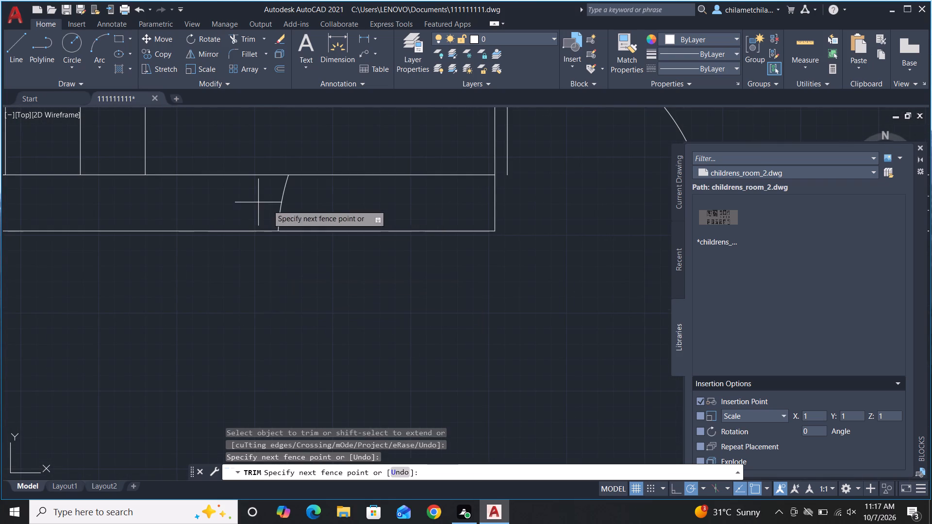
left_click(309, 207)
scroll(174, 279, "down", 3)
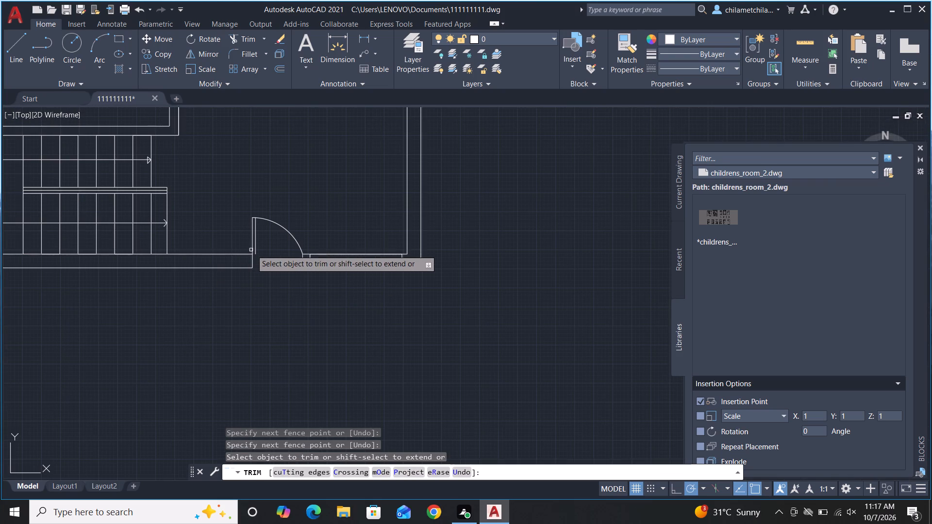
key("Escape")
Draw a 2" horizontal line closing the base of the entrance leaf at the wall's inner corner.
scroll(257, 218, "up", 4)
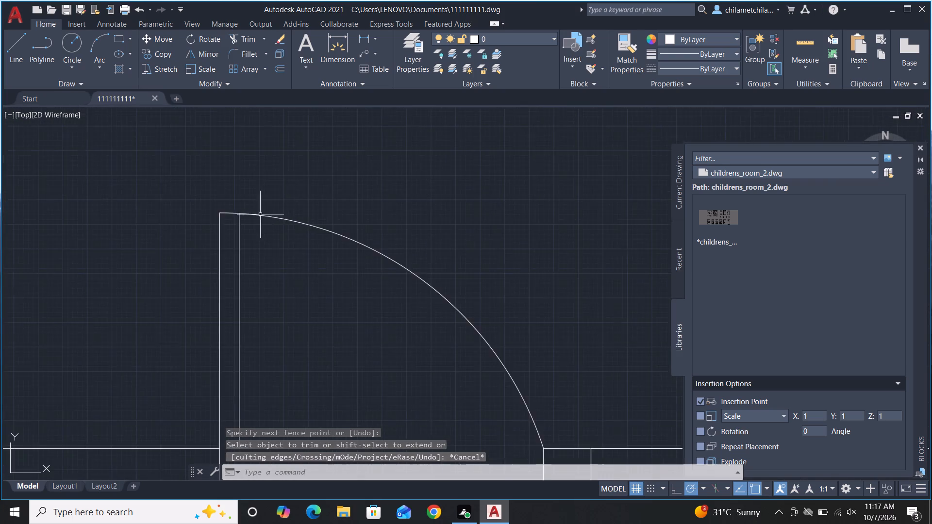
scroll(313, 169, "down", 3)
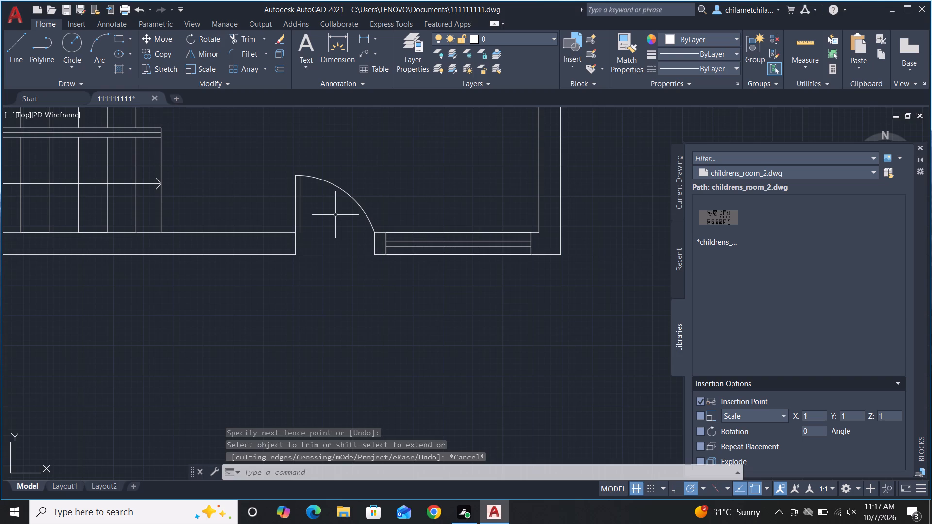
key("l")
key("space")
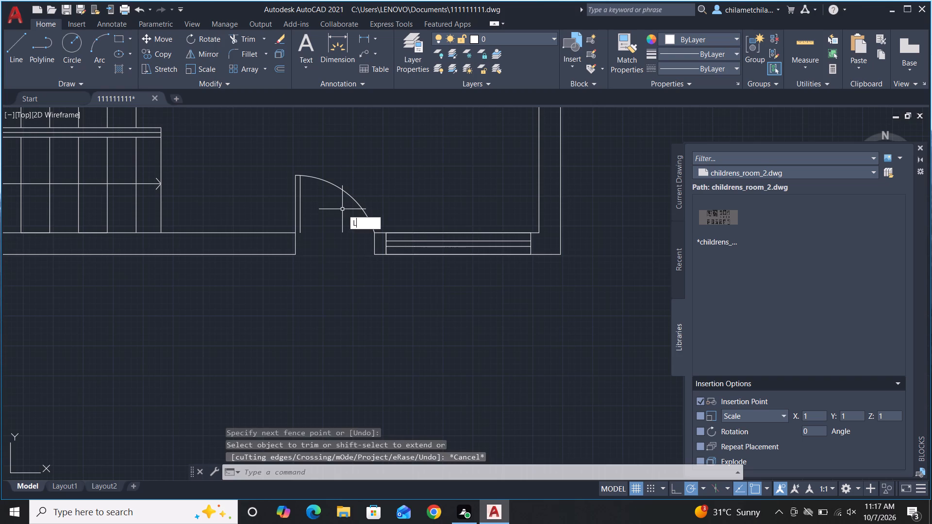
scroll(307, 212, "up", 4)
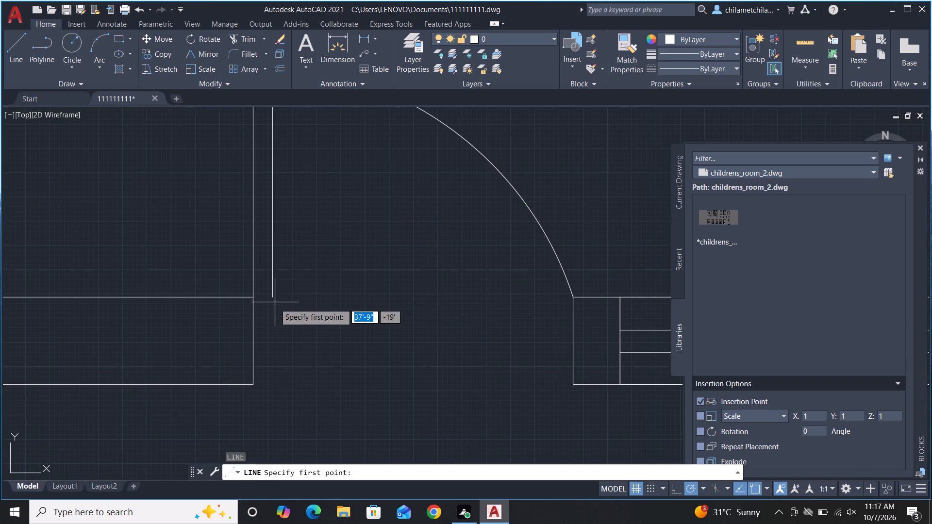
left_click(273, 297)
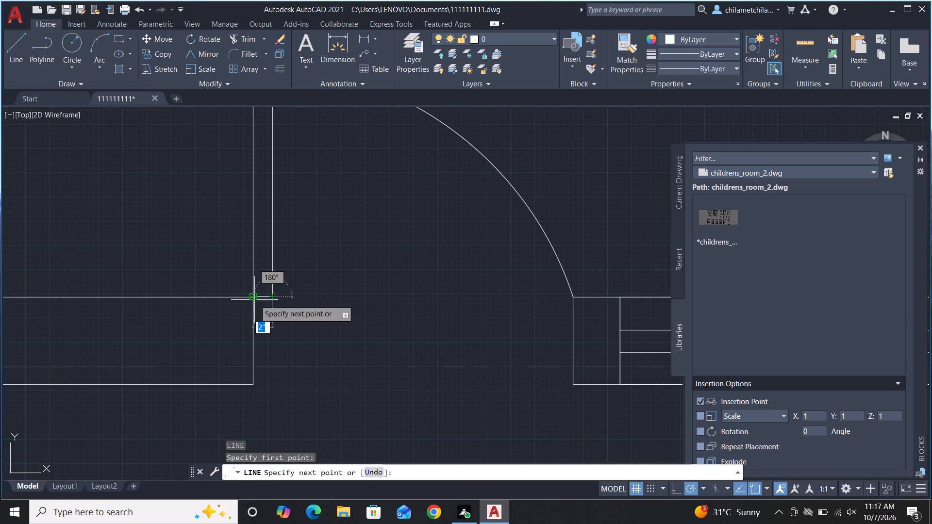
left_click(253, 299)
key("Escape")
Draw a vertical centre line between the two glazing lines of the small room's exterior window, from end to end.
scroll(159, 367, "down", 4)
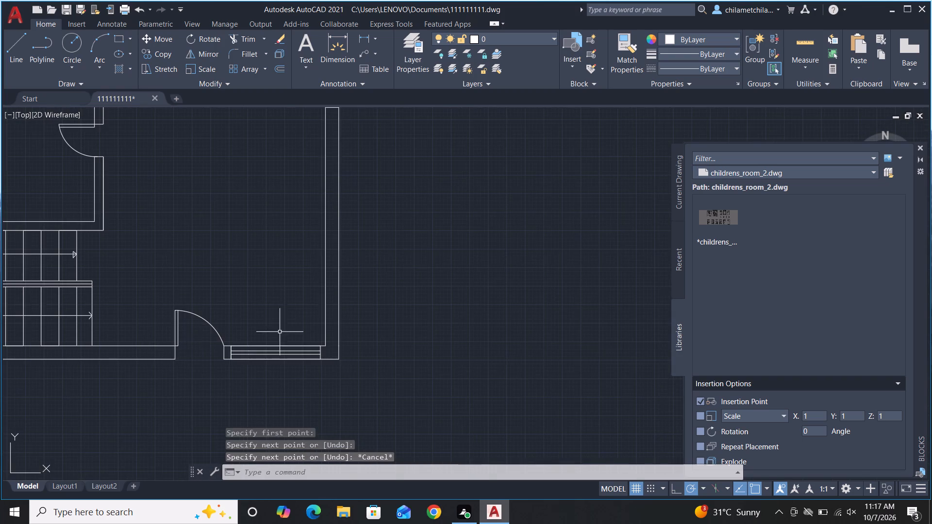
scroll(482, 298, "down", 2)
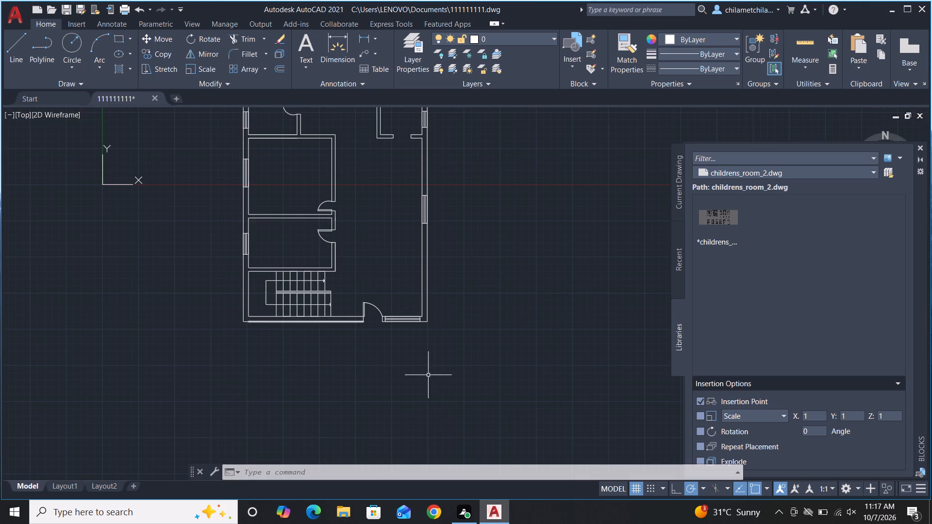
scroll(465, 376, "down", 2)
scroll(453, 312, "up", 3)
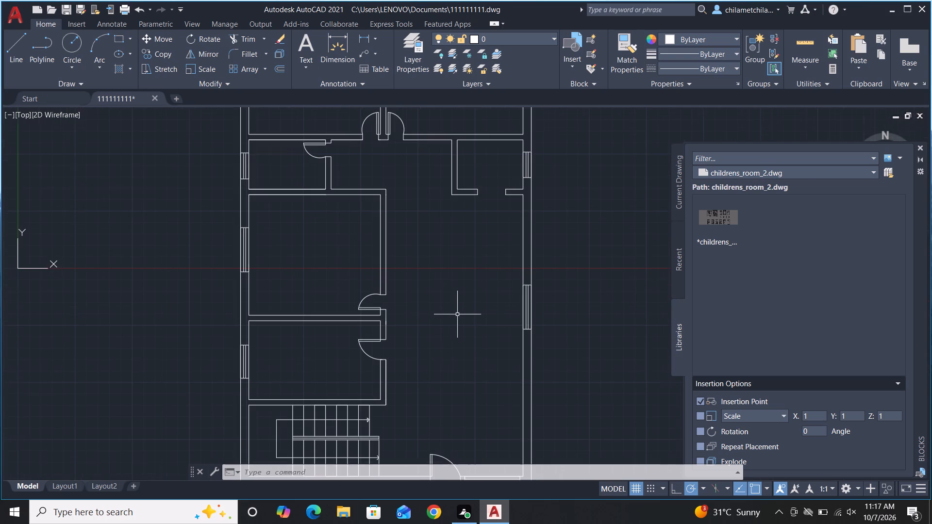
scroll(459, 328, "down", 2)
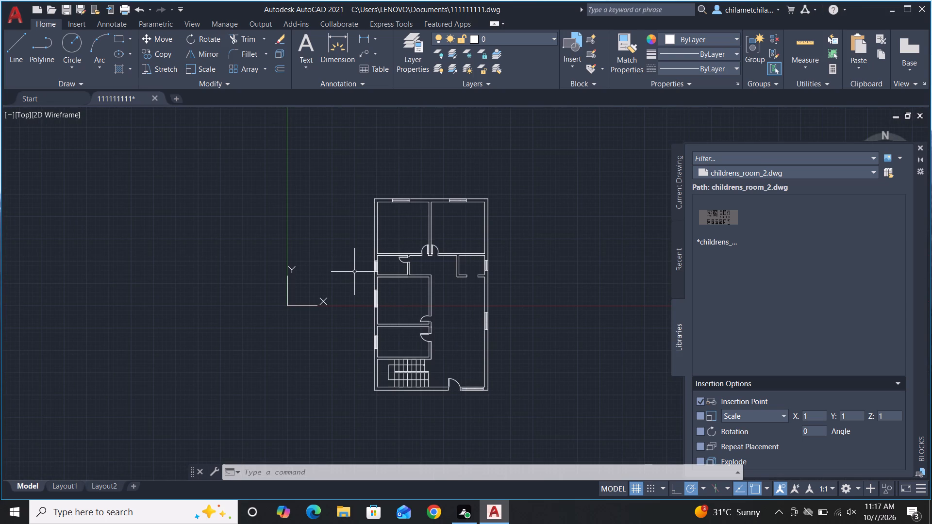
scroll(376, 262, "up", 4)
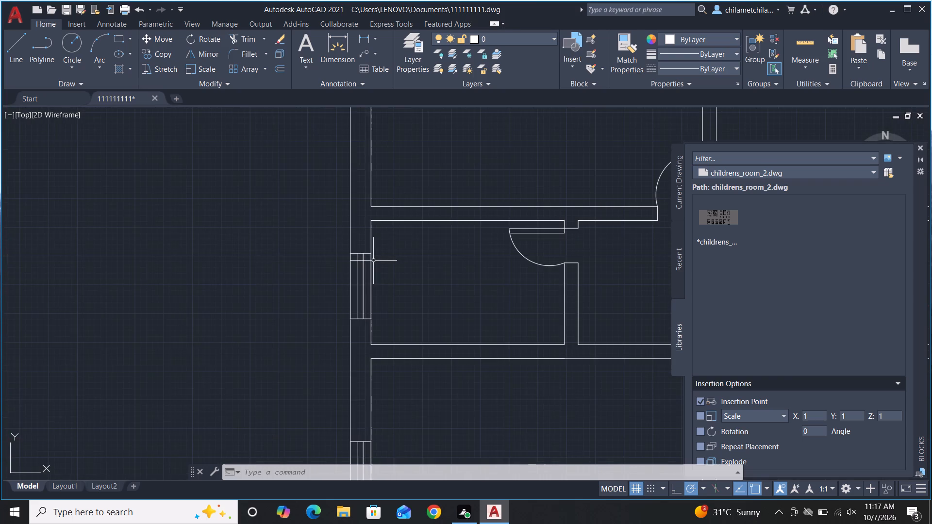
scroll(369, 262, "up", 3)
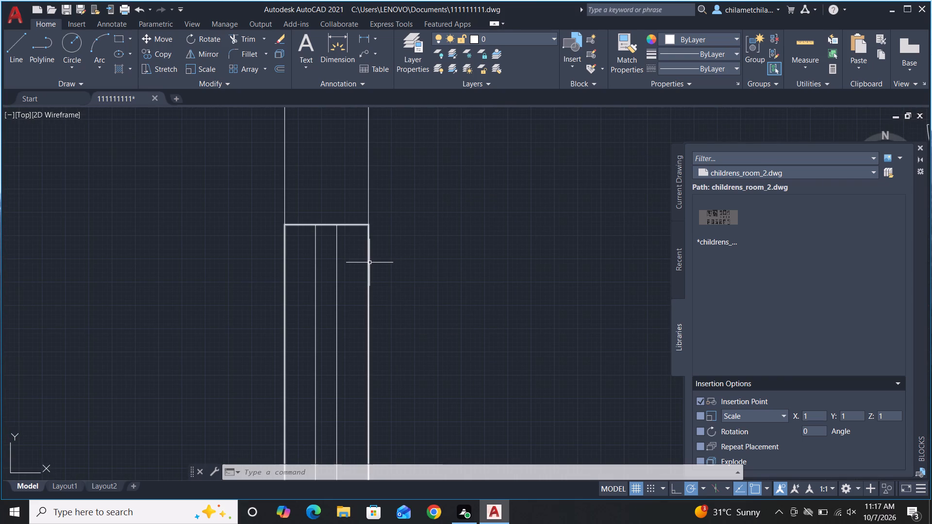
scroll(370, 216, "down", 1)
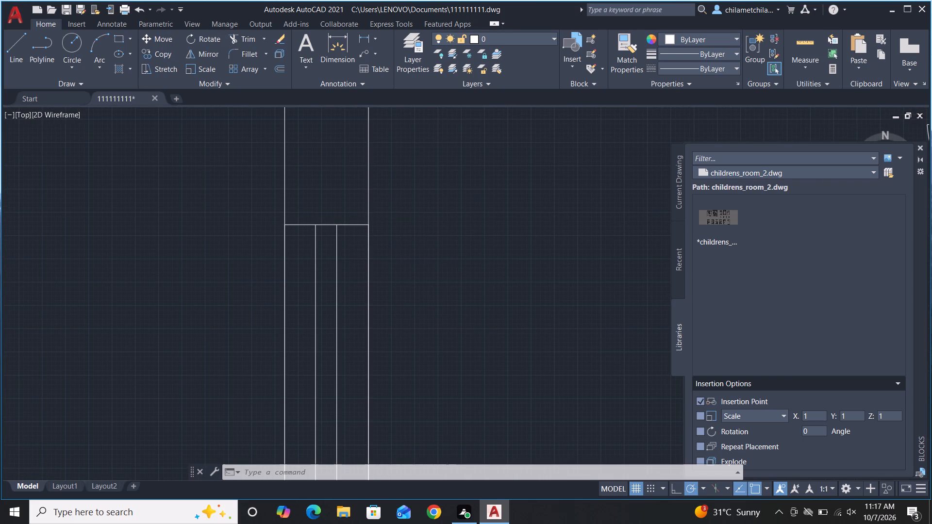
scroll(370, 216, "down", 1)
scroll(348, 226, "up", 3)
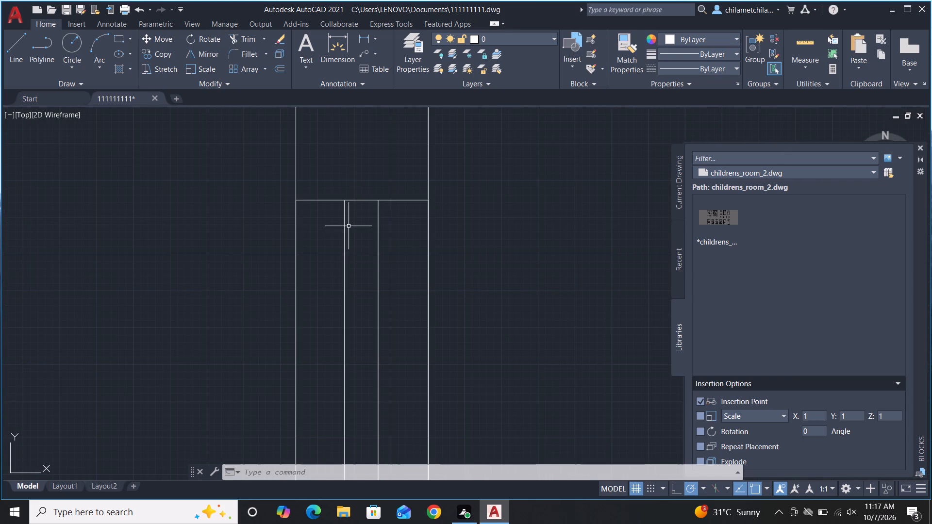
type("L")
key("space")
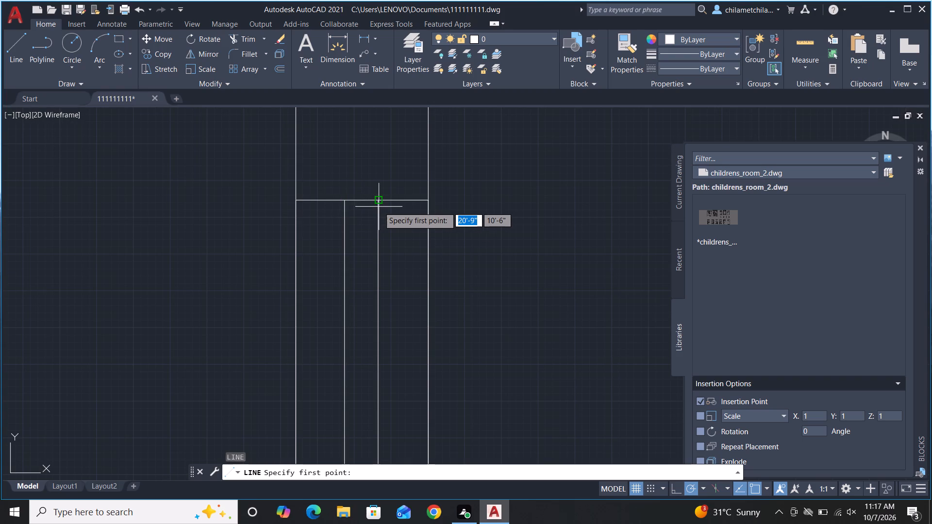
left_click(361, 201)
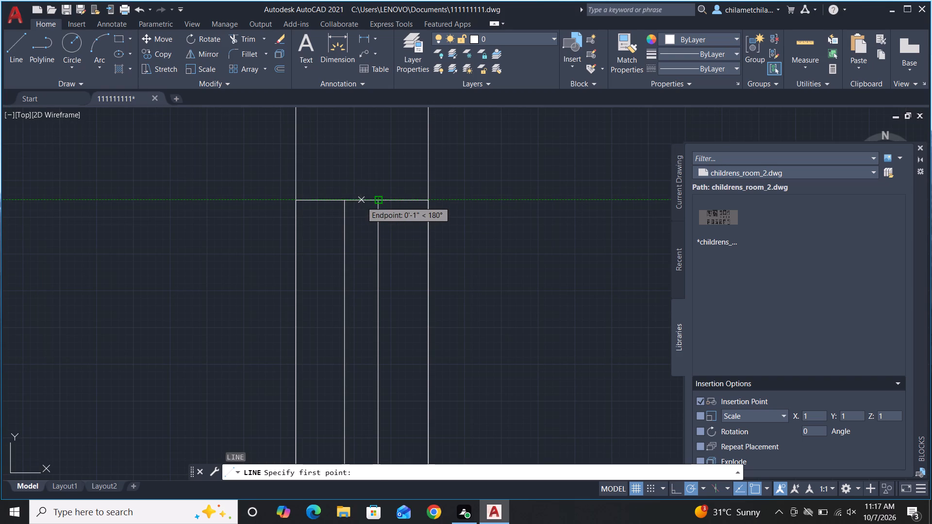
scroll(379, 180, "down", 3)
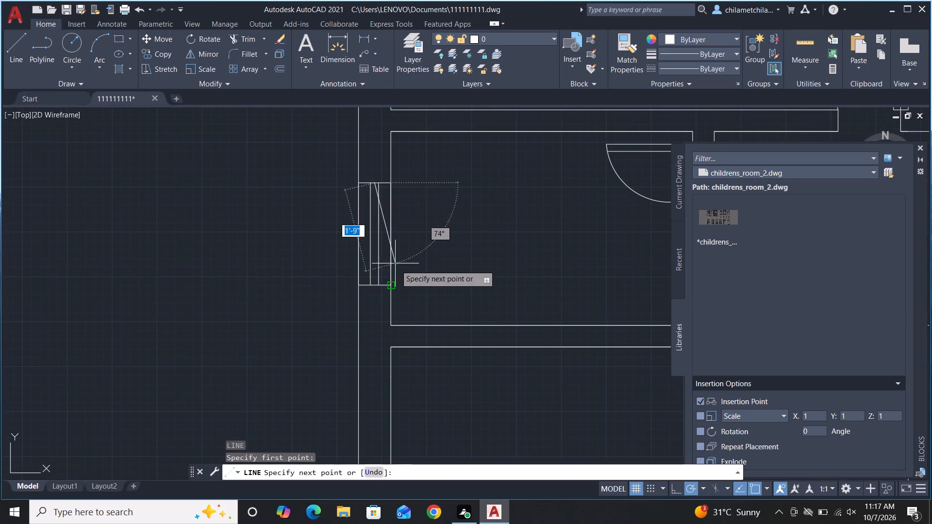
scroll(391, 302, "up", 4)
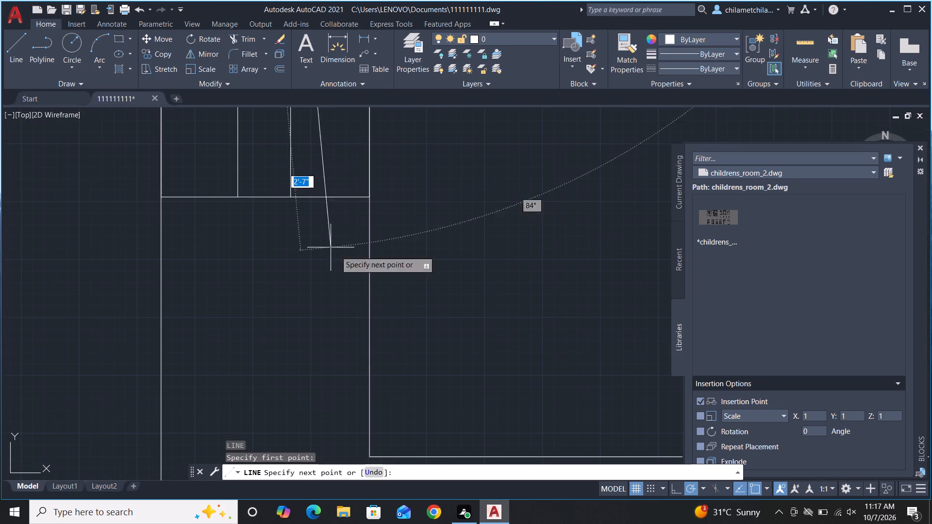
left_click(265, 198)
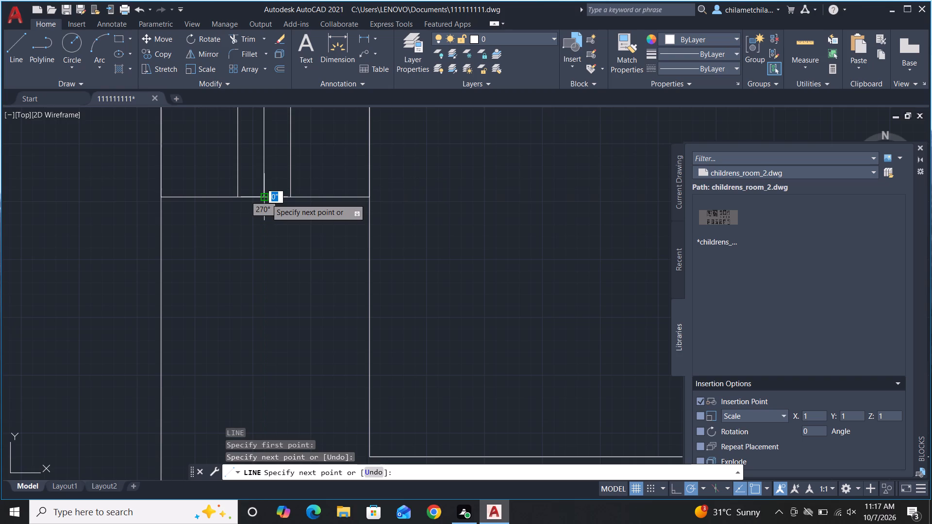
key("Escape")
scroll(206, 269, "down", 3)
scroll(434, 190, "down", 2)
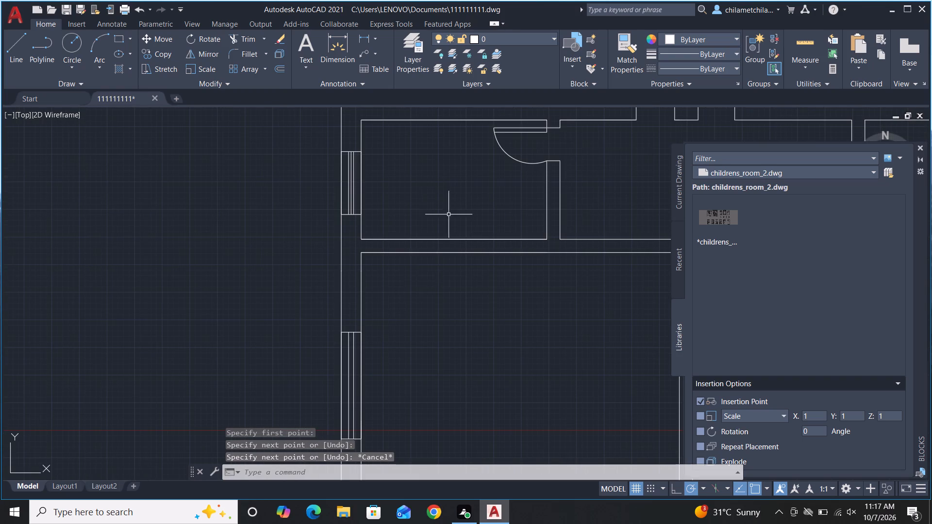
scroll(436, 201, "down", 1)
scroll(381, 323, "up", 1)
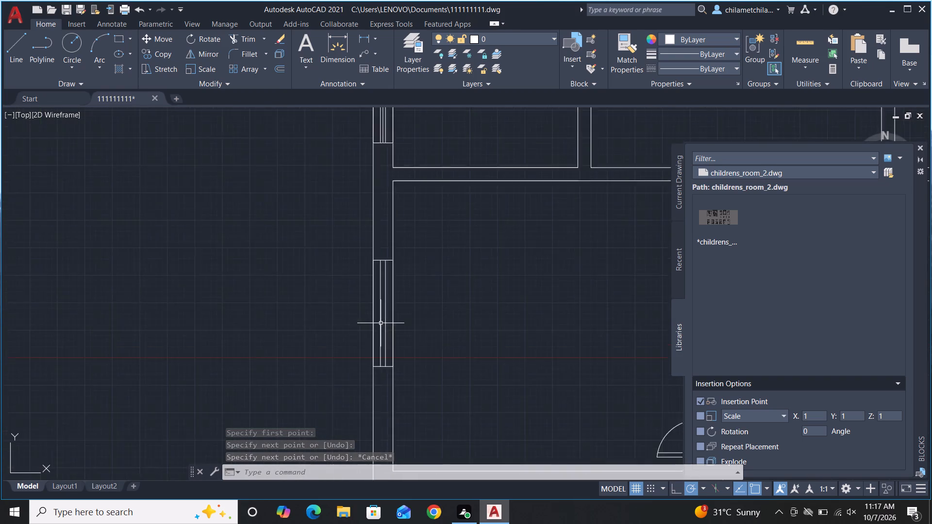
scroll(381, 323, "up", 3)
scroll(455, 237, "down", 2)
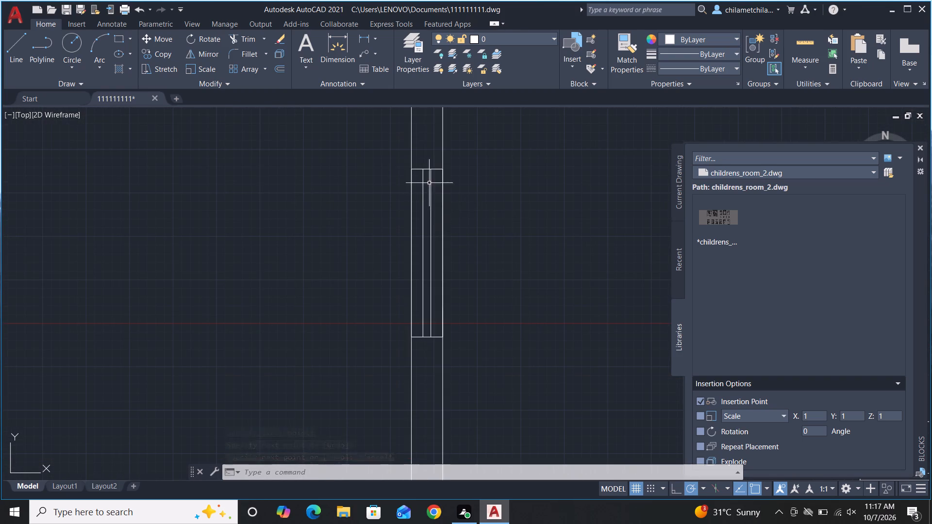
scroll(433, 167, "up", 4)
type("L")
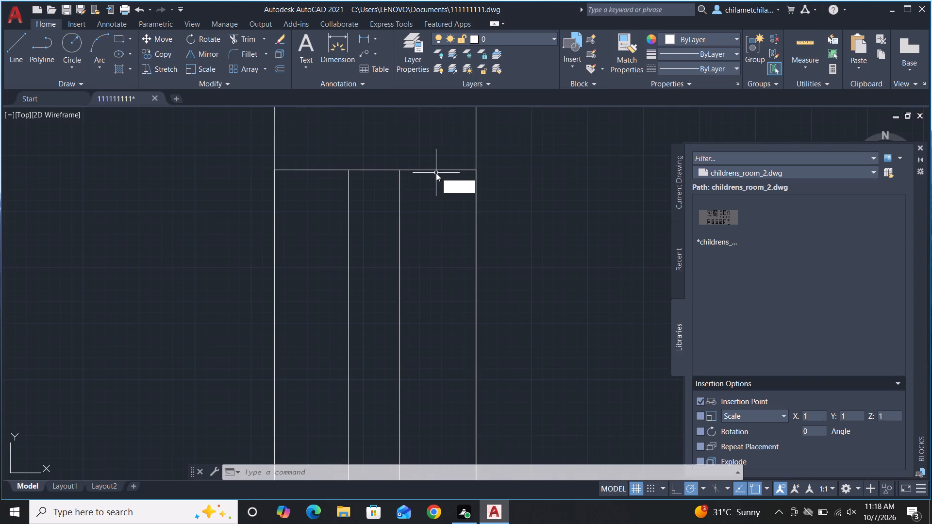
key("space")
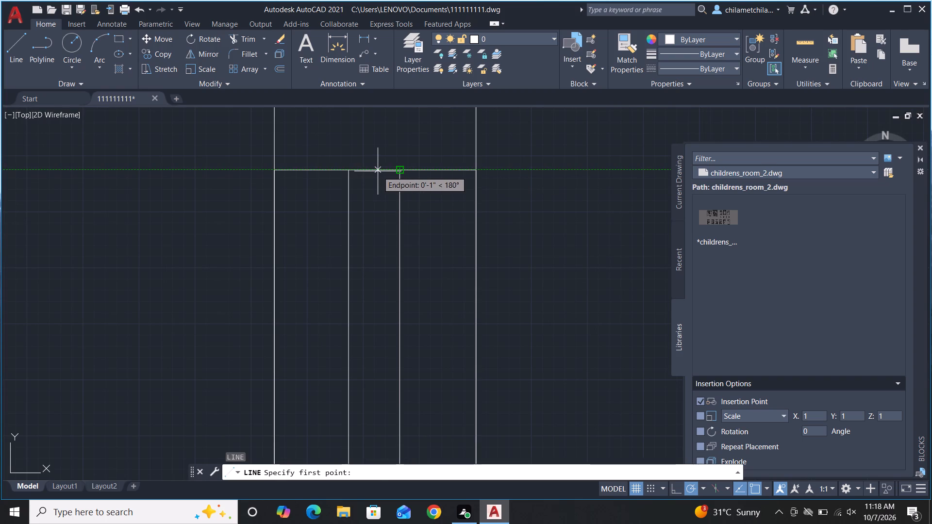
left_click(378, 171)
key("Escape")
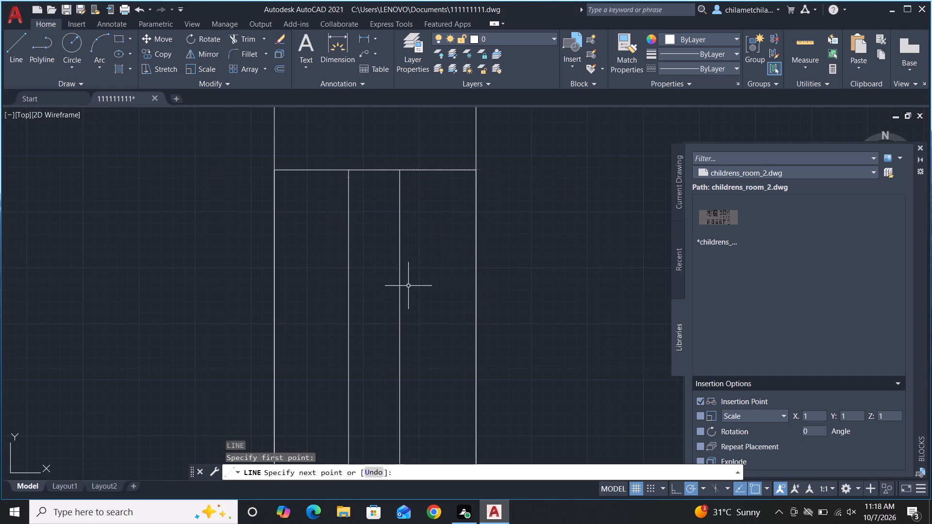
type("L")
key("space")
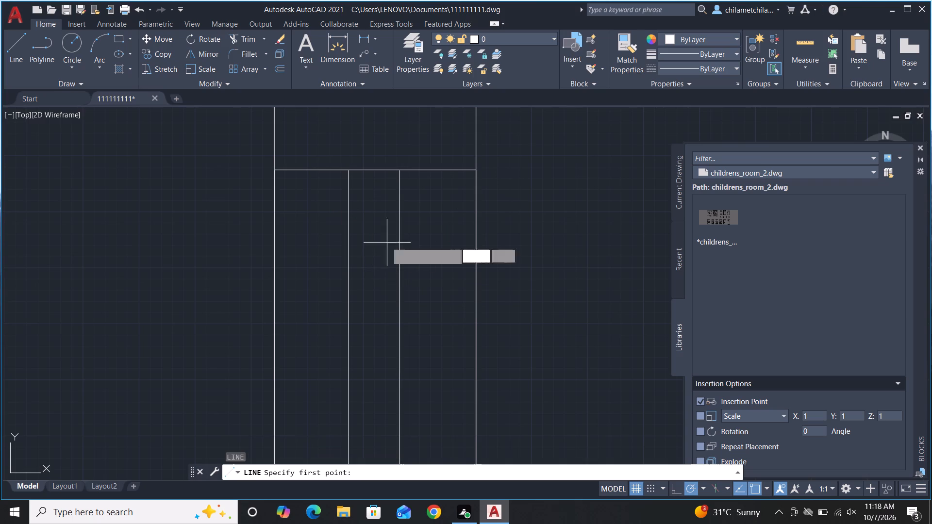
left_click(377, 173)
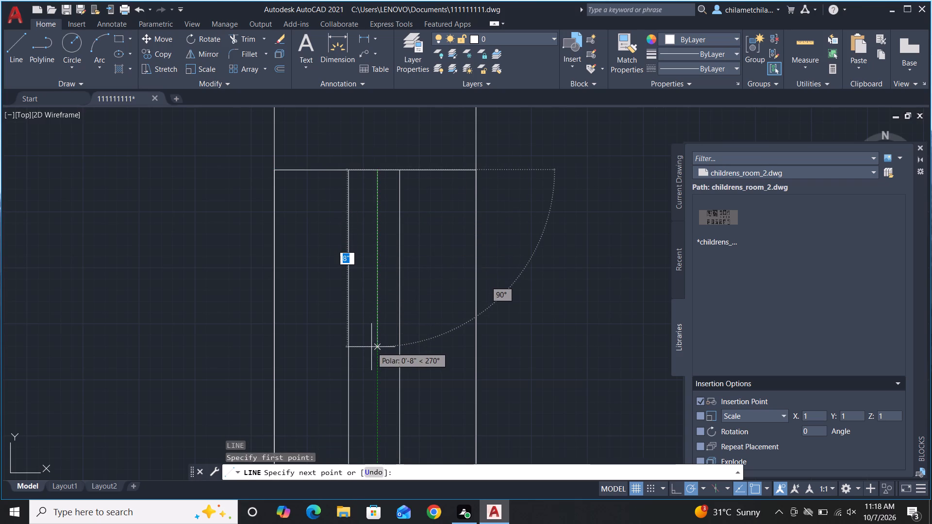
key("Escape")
Draw a vertical centre line between the two glazing lines of the large middle room's exterior window, from end to end.
key("l")
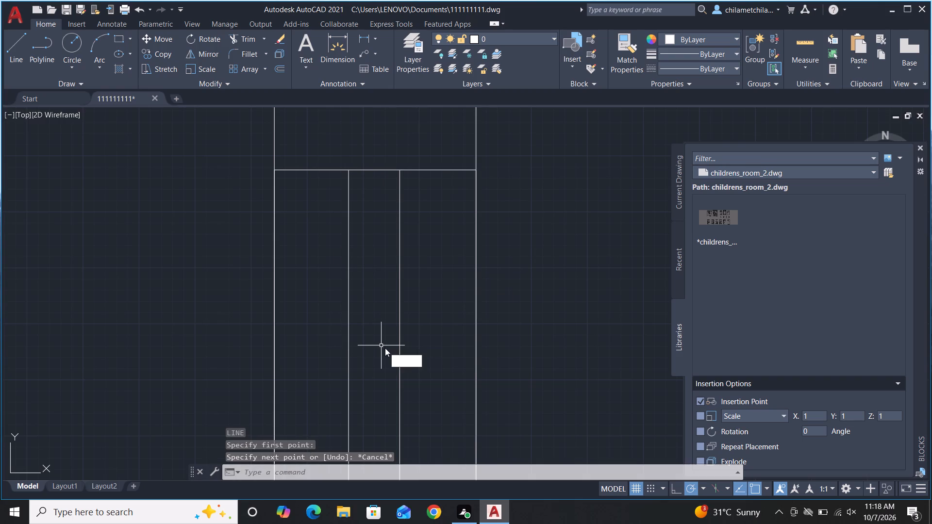
key("space")
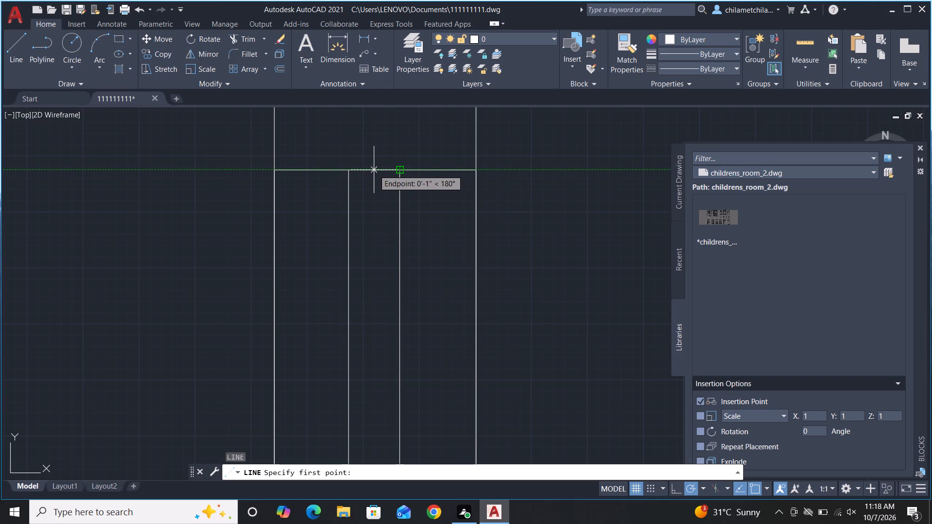
left_click(374, 170)
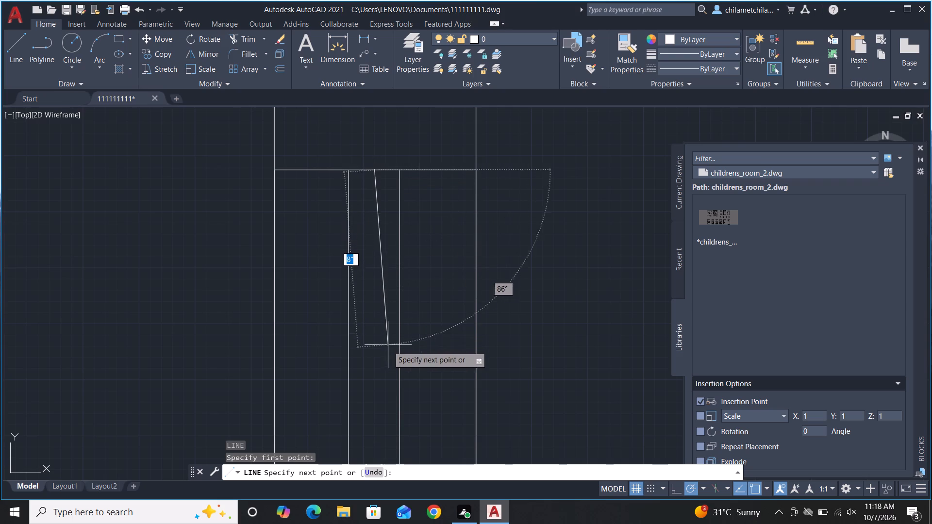
scroll(403, 233, "down", 3)
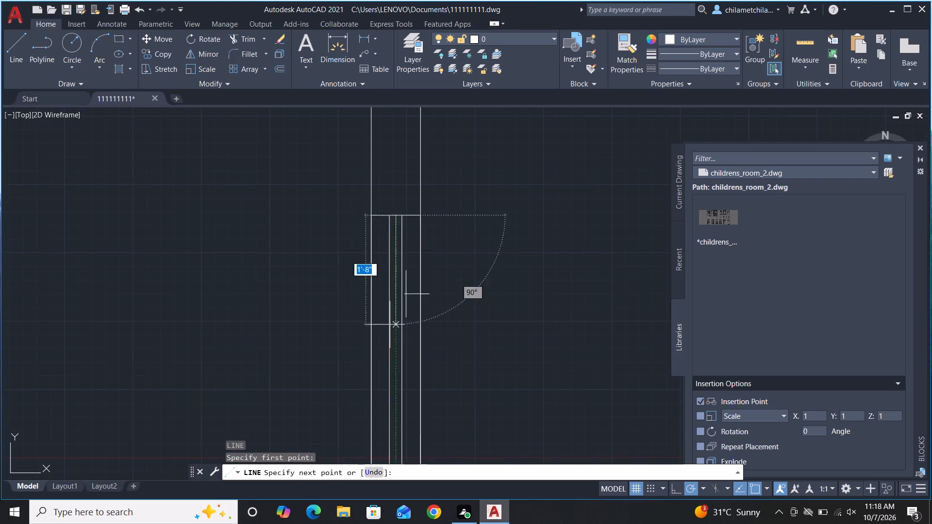
scroll(480, 144, "down", 3)
scroll(458, 236, "up", 5)
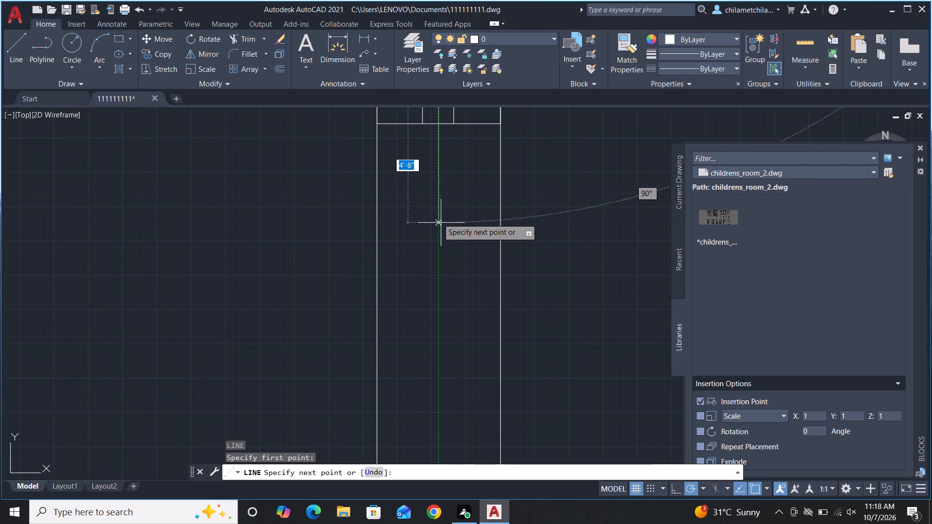
left_click(437, 121)
key("Escape")
Draw a vertical centre line between the glazing lines of the exterior window in the room next to the stairs, from end to end.
scroll(379, 331, "down", 3)
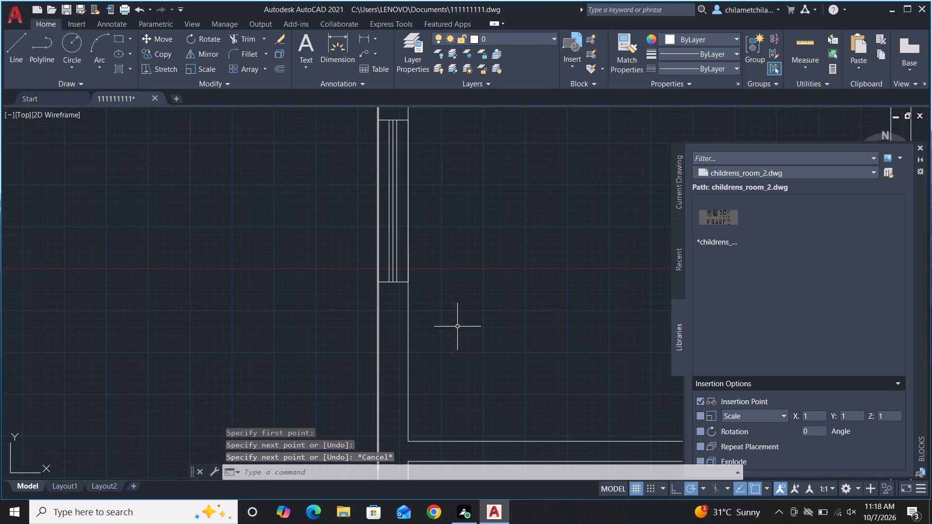
scroll(475, 318, "down", 2)
scroll(533, 197, "down", 2)
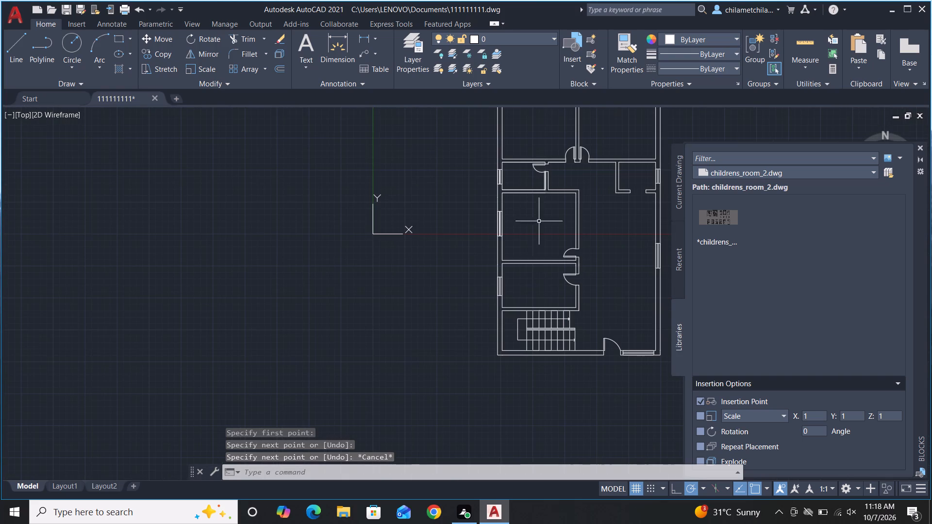
scroll(498, 283, "up", 5)
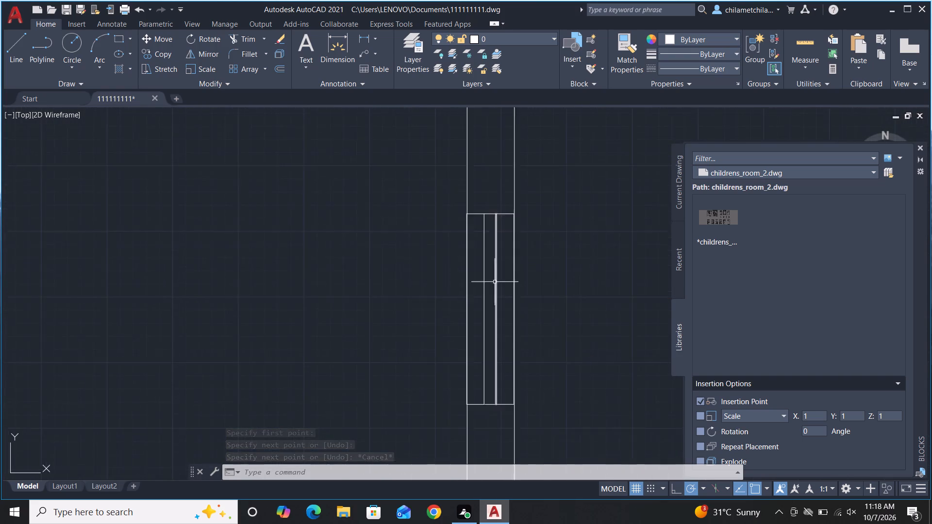
scroll(496, 282, "up", 2)
scroll(501, 290, "down", 2)
scroll(510, 231, "up", 1)
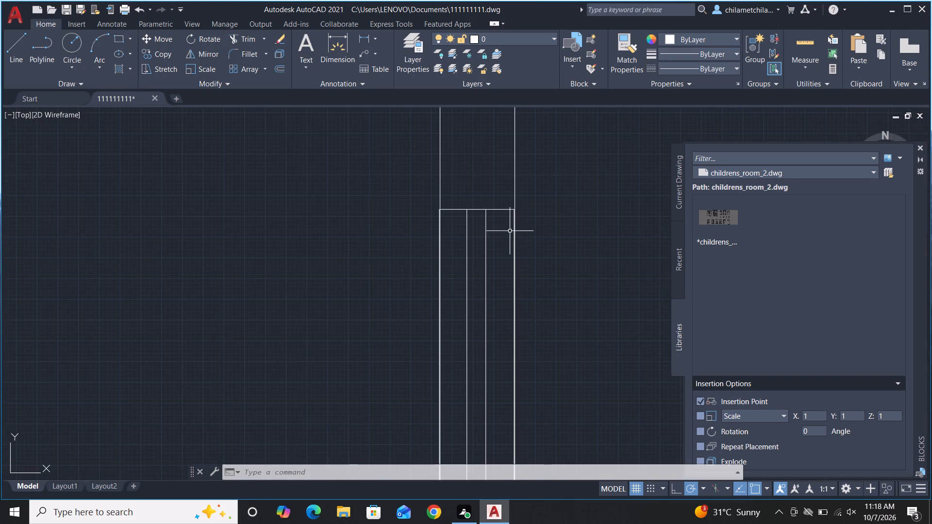
key("l")
key("space")
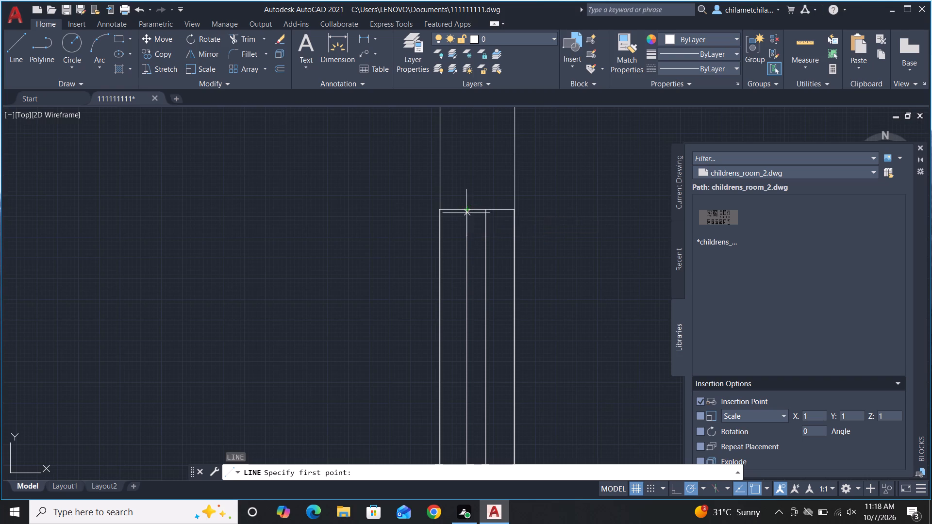
left_click(475, 211)
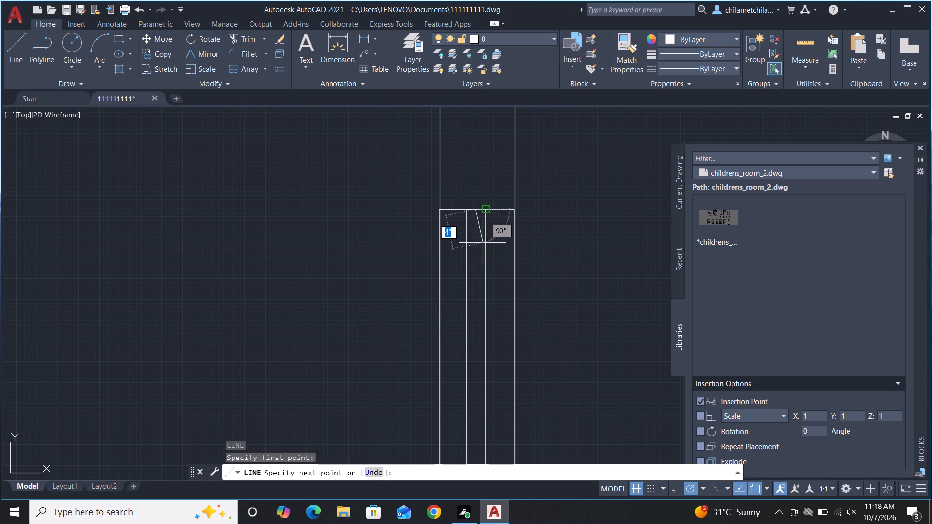
scroll(498, 176, "down", 3)
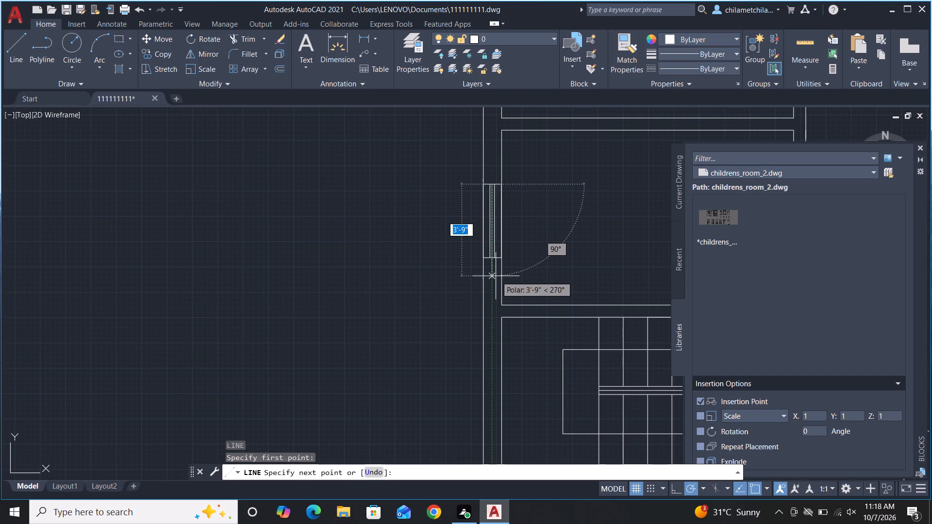
scroll(495, 276, "up", 4)
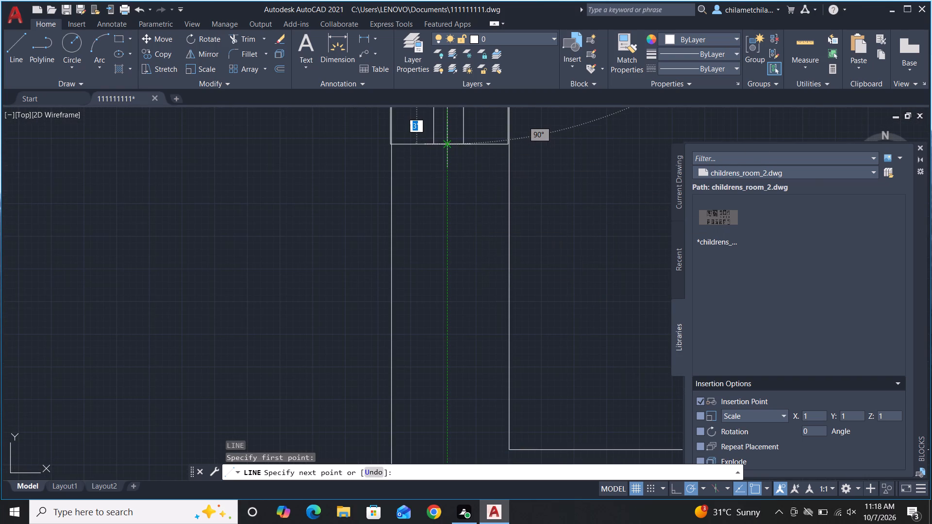
left_click(448, 145)
key("Escape")
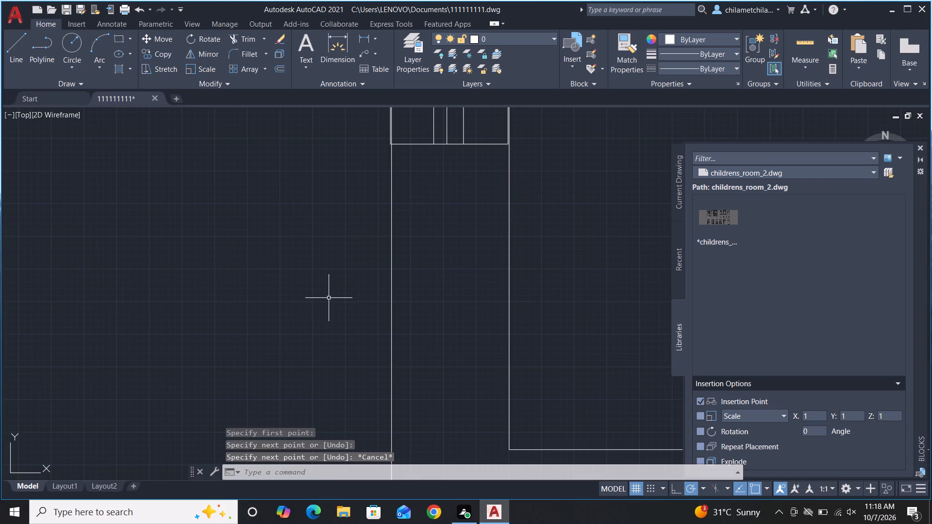
Draw a horizontal centre line between the two glazing lines of the window beside the entrance door, from end to end.
scroll(294, 332, "down", 6)
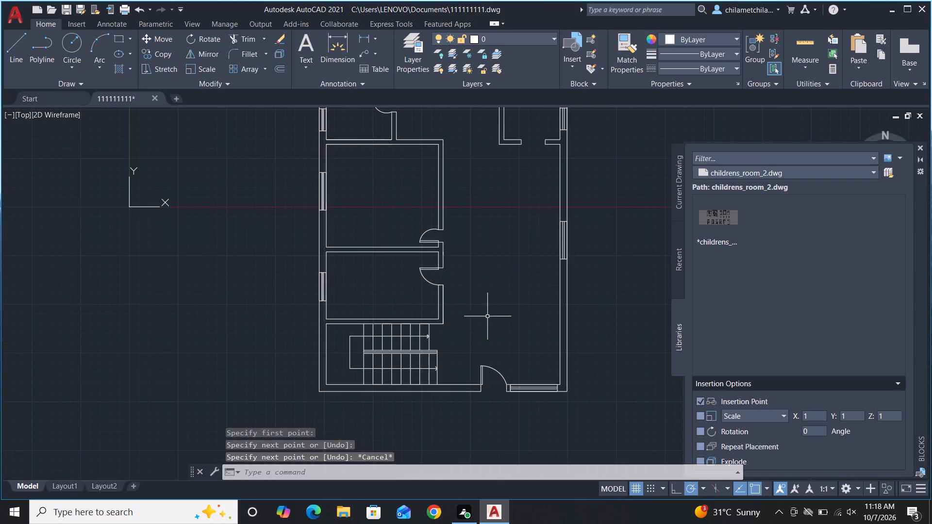
scroll(616, 199, "down", 1)
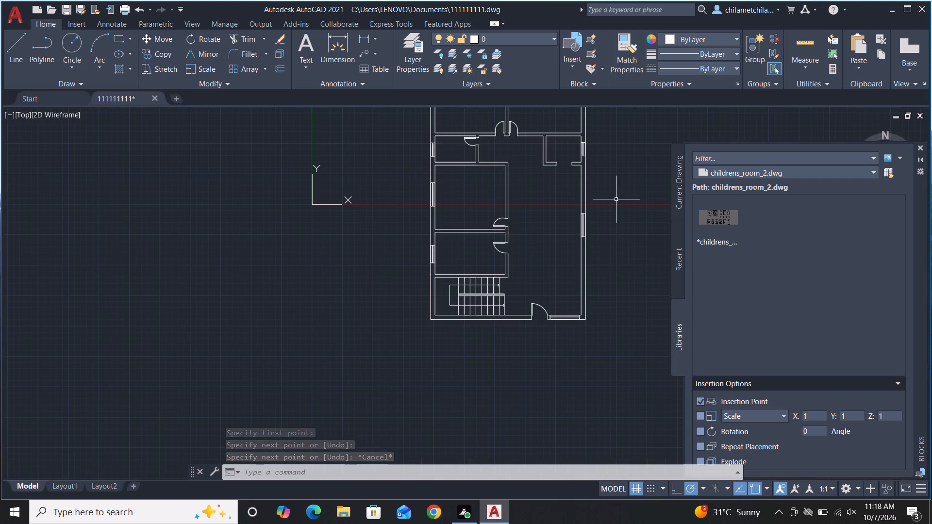
scroll(572, 318, "up", 4)
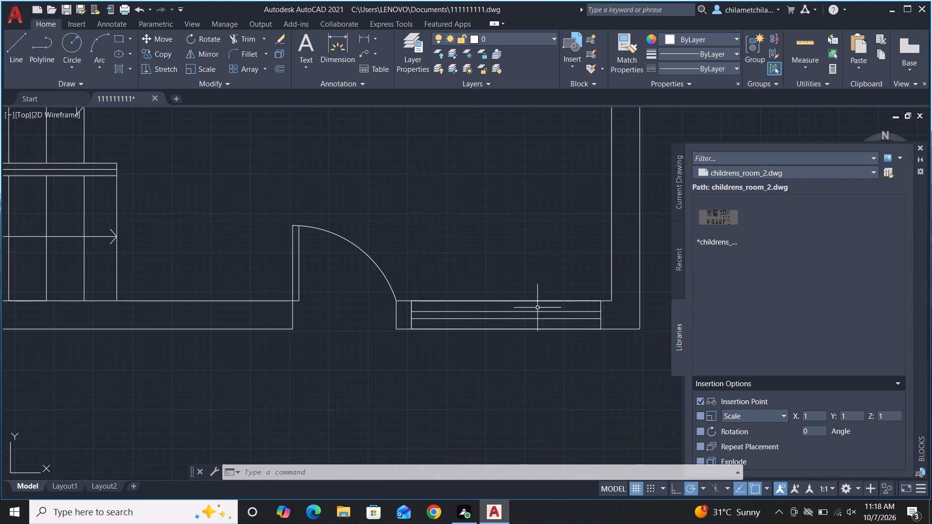
scroll(344, 261, "down", 1)
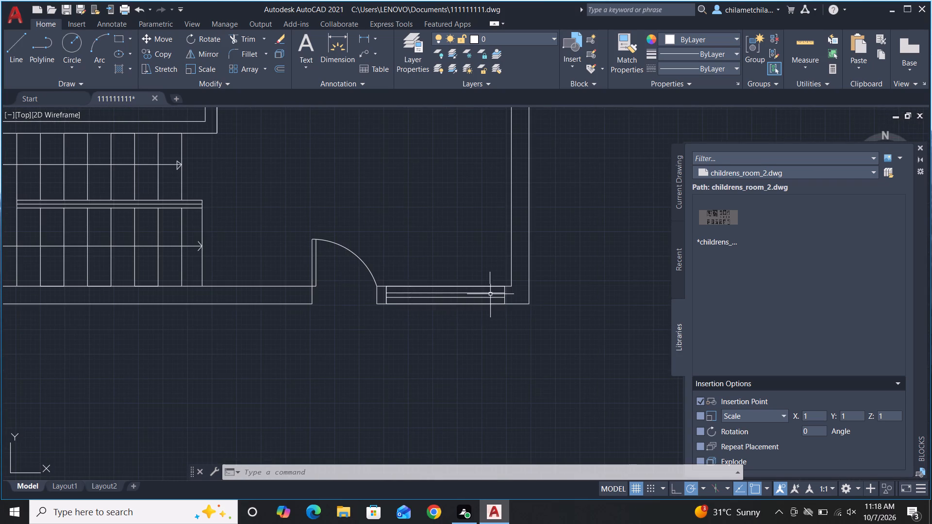
scroll(492, 290, "up", 3)
scroll(524, 331, "down", 2)
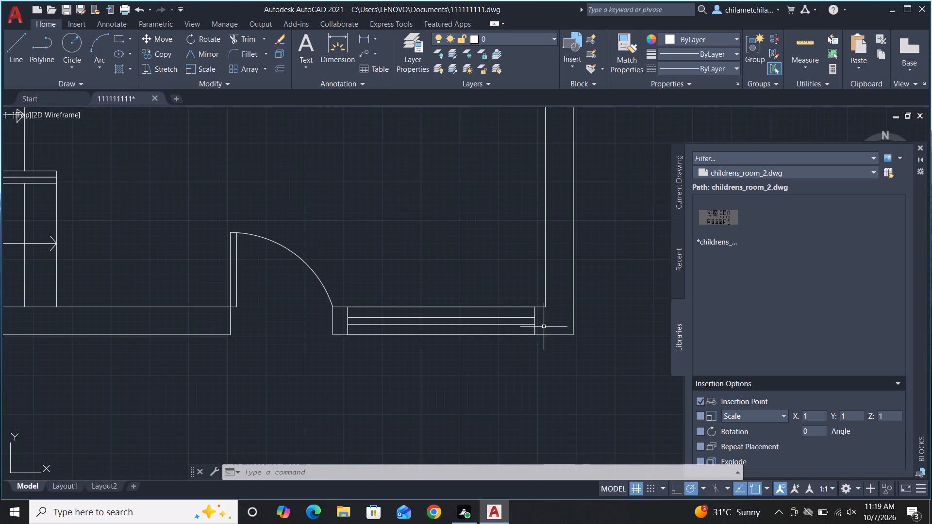
key("l")
key("space")
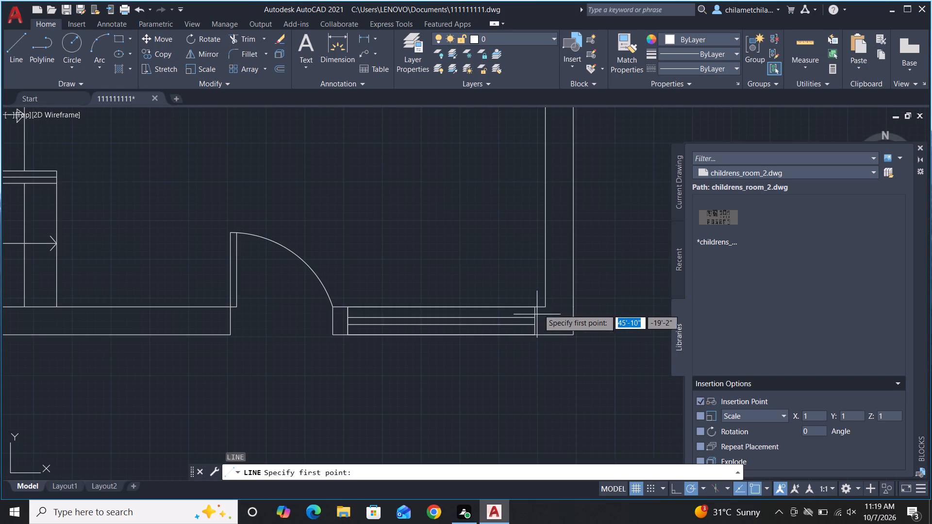
scroll(542, 306, "up", 4)
scroll(602, 171, "down", 3)
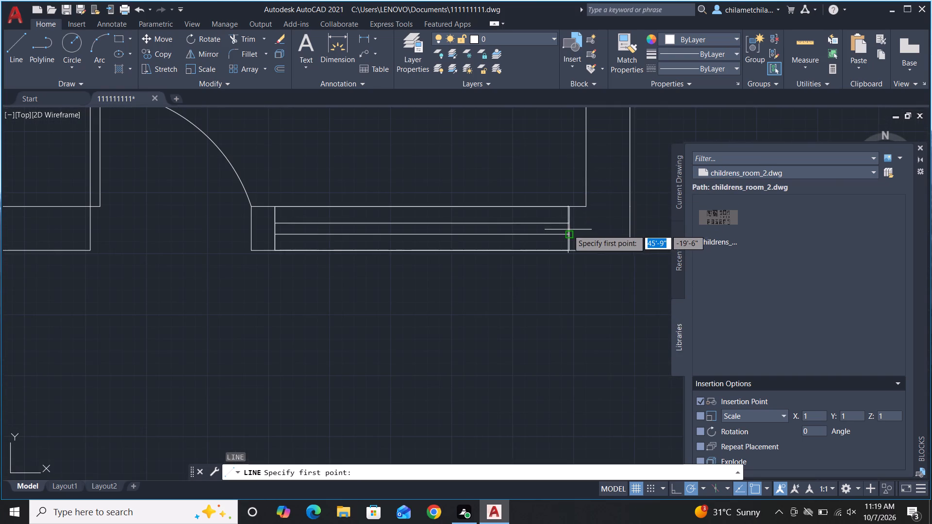
scroll(568, 230, "up", 3)
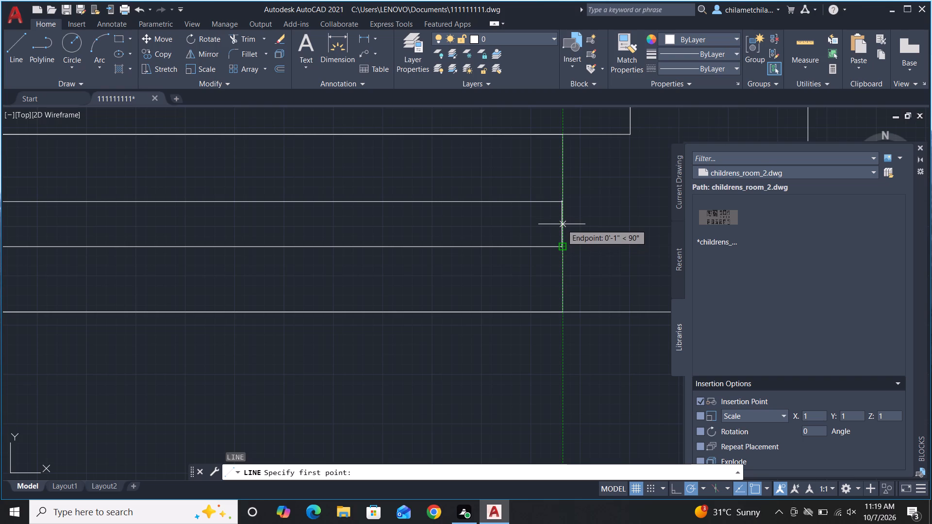
left_click(563, 224)
scroll(603, 189, "down", 1)
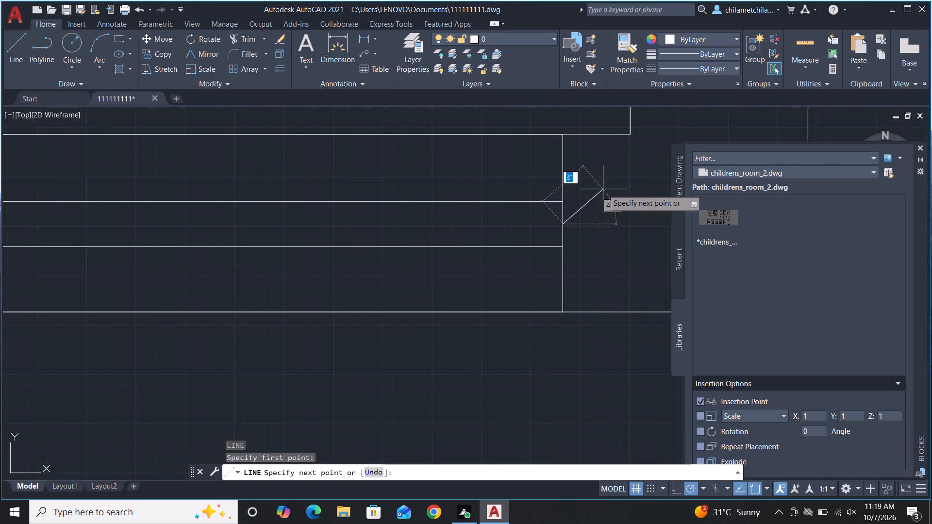
scroll(603, 189, "down", 1)
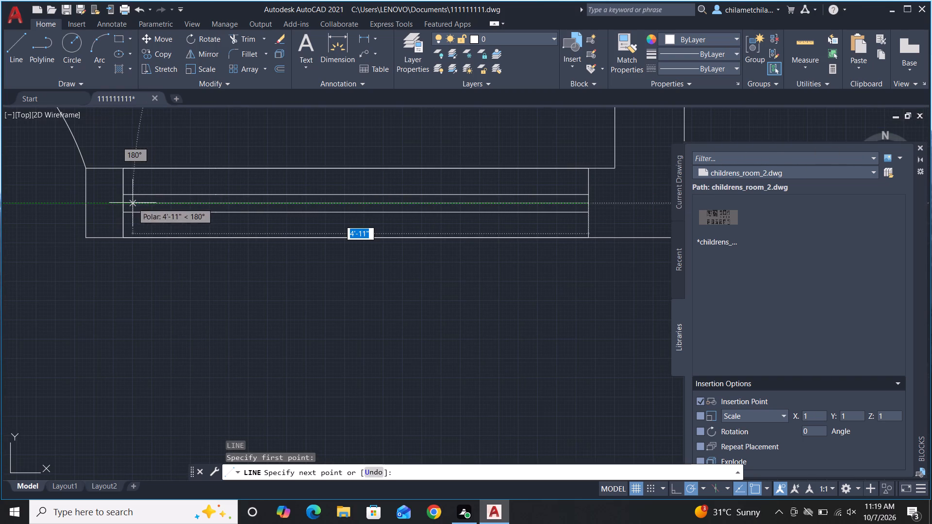
left_click(126, 204)
key("Escape")
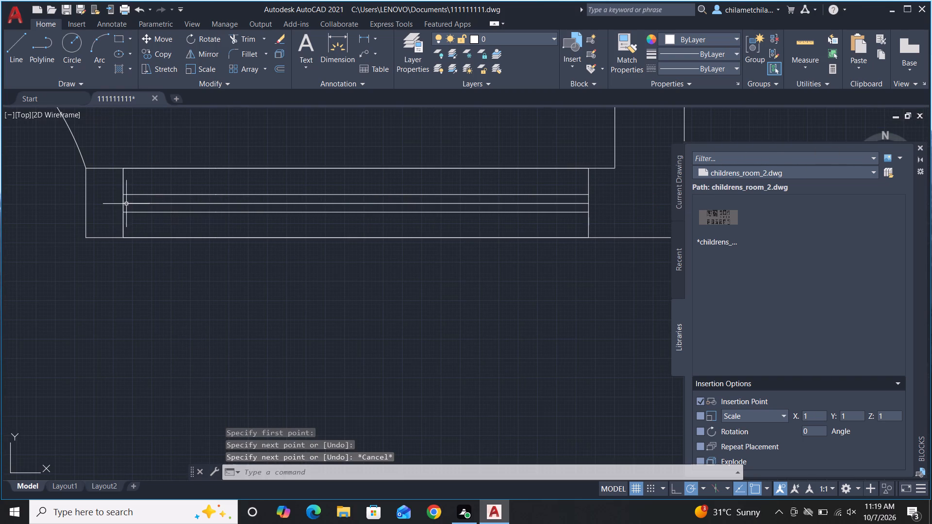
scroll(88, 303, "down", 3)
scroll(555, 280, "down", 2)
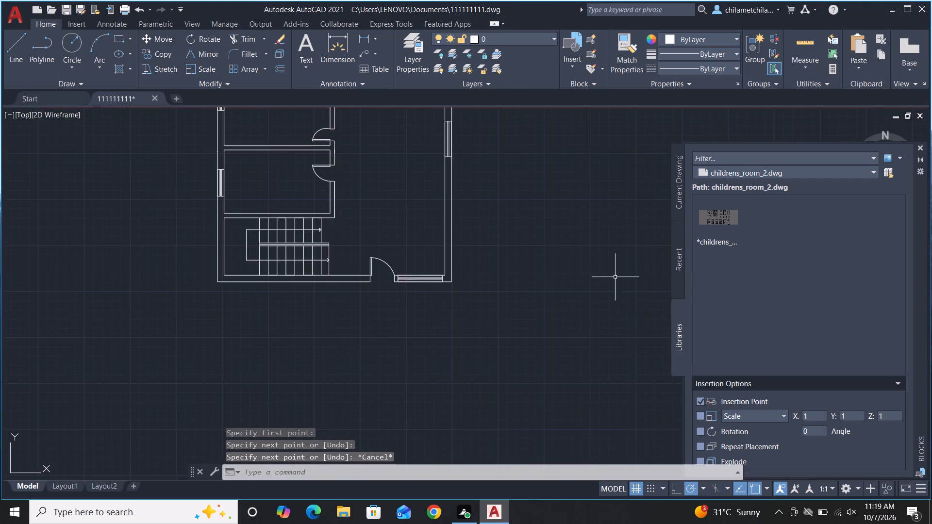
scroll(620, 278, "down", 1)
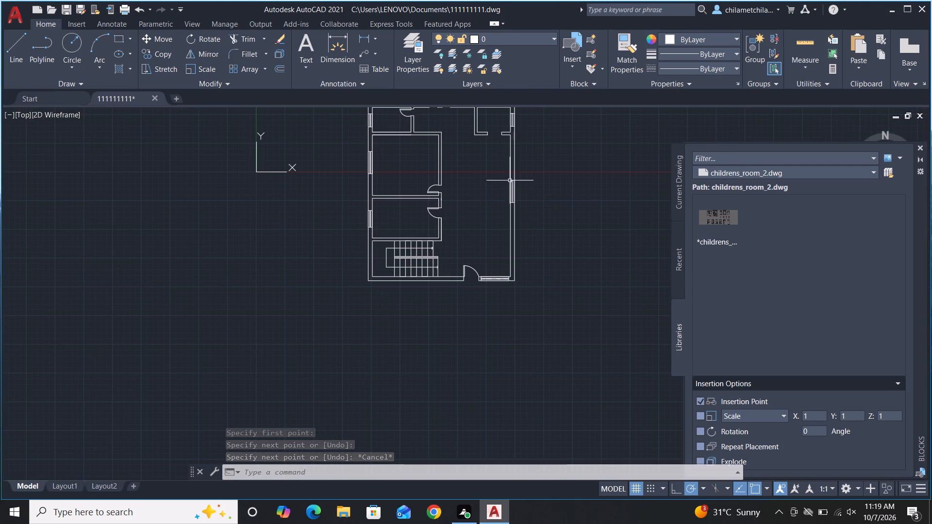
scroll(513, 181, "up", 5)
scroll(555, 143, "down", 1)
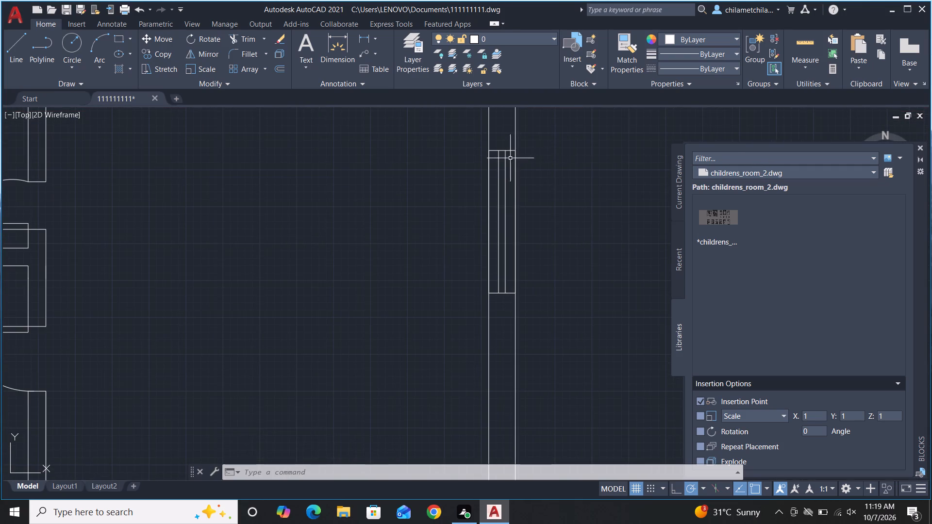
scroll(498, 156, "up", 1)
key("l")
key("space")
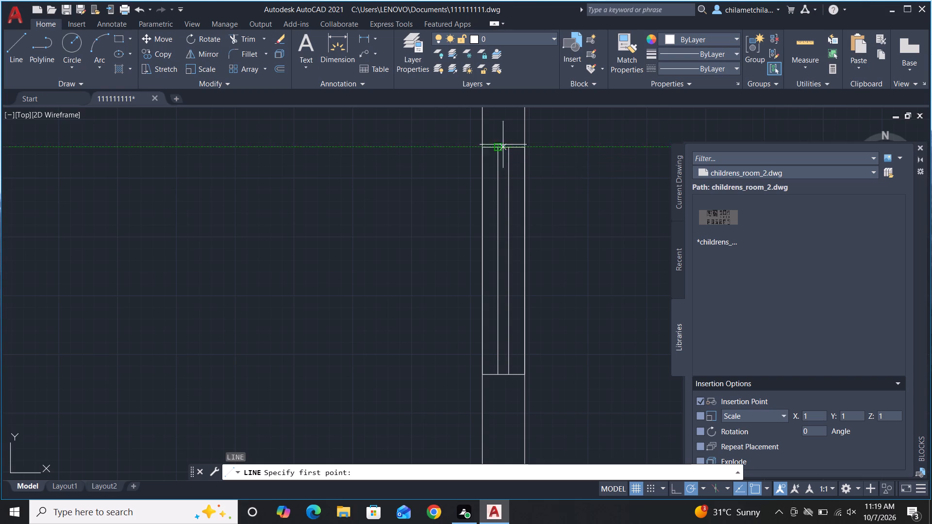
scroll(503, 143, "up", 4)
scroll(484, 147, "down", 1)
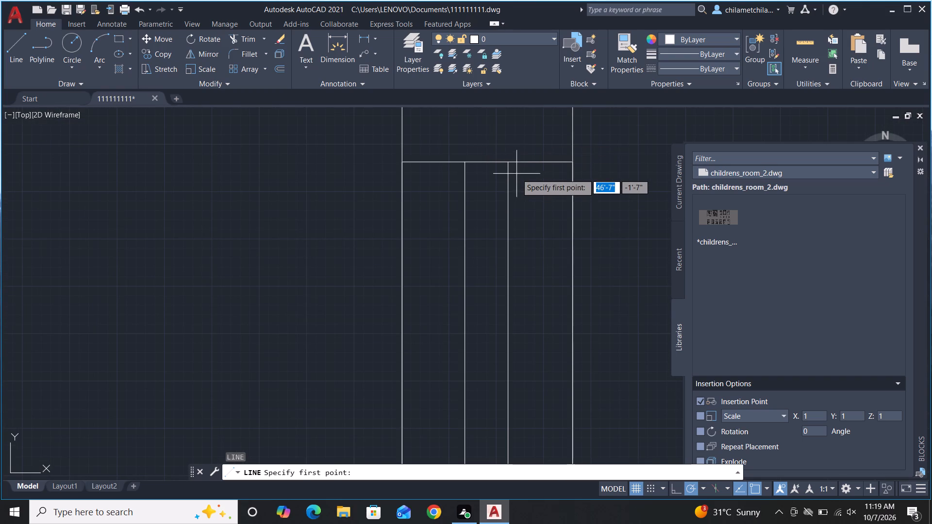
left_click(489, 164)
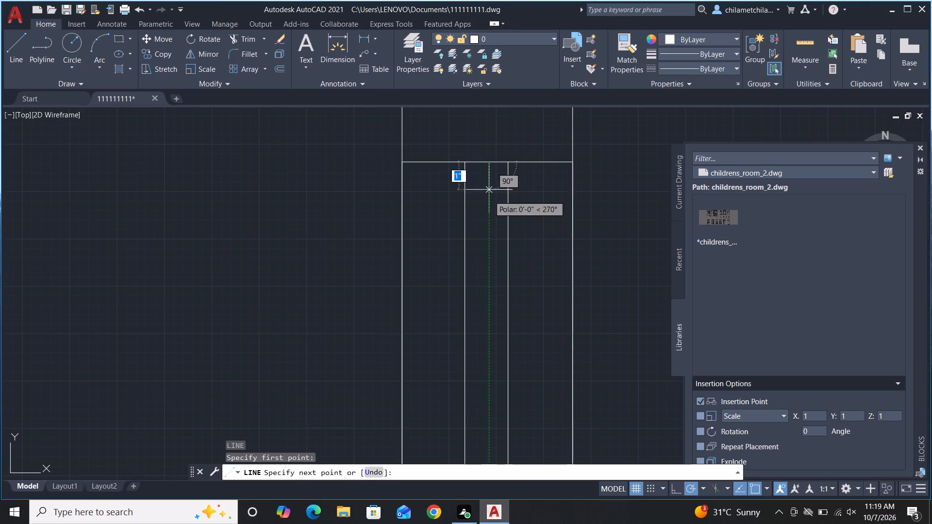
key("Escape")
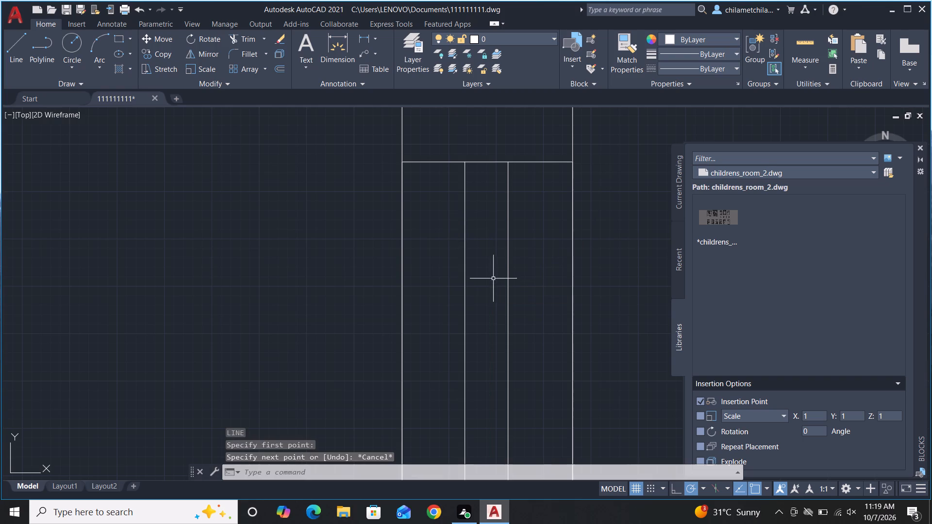
Draw a vertical centre line about 4' long between the glazing lines of the main hall's right-hand exterior wall window.
key("space")
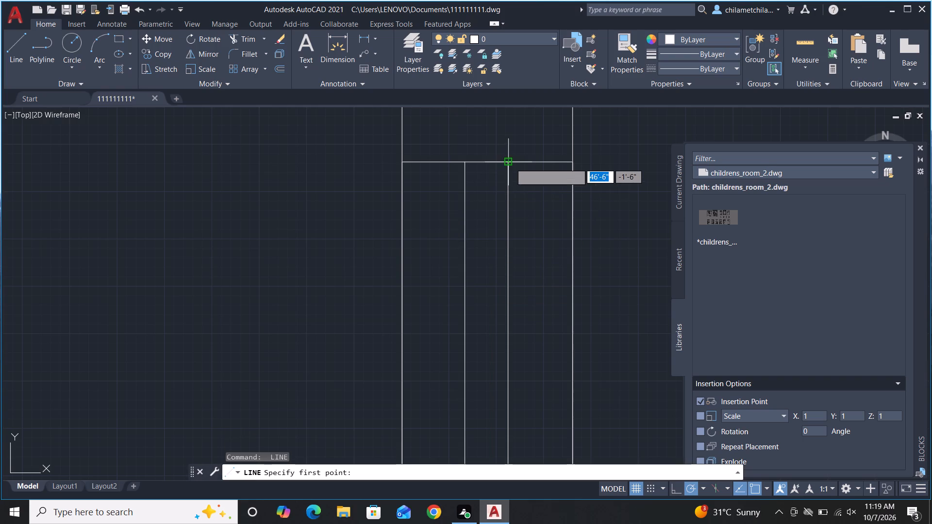
left_click(488, 165)
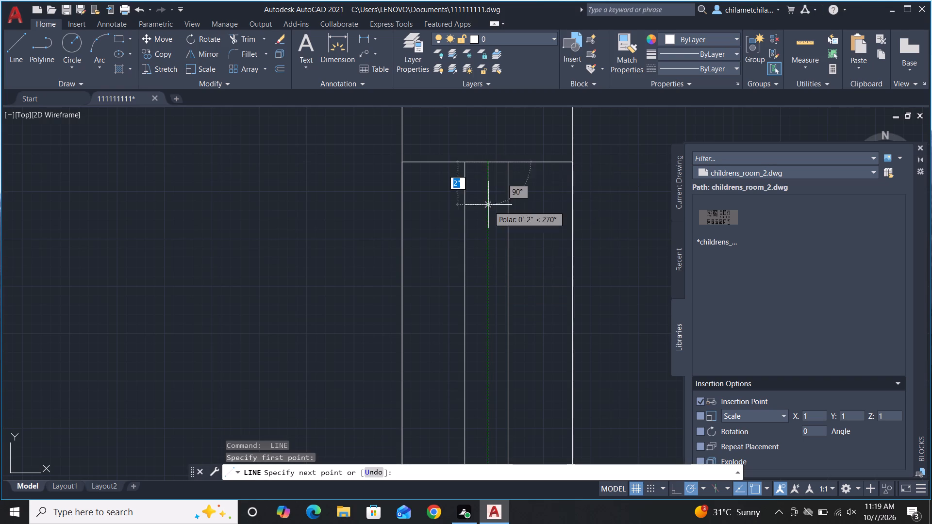
scroll(475, 166, "down", 3)
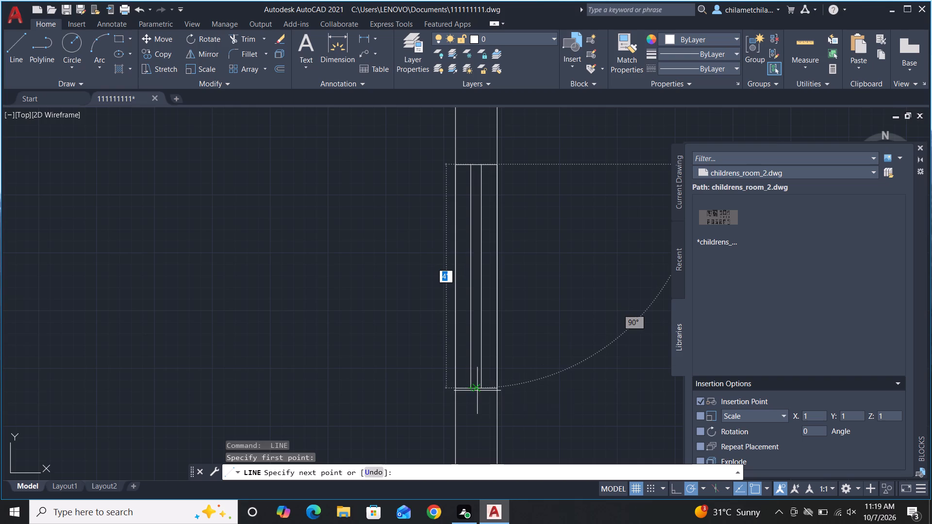
scroll(477, 390, "up", 3)
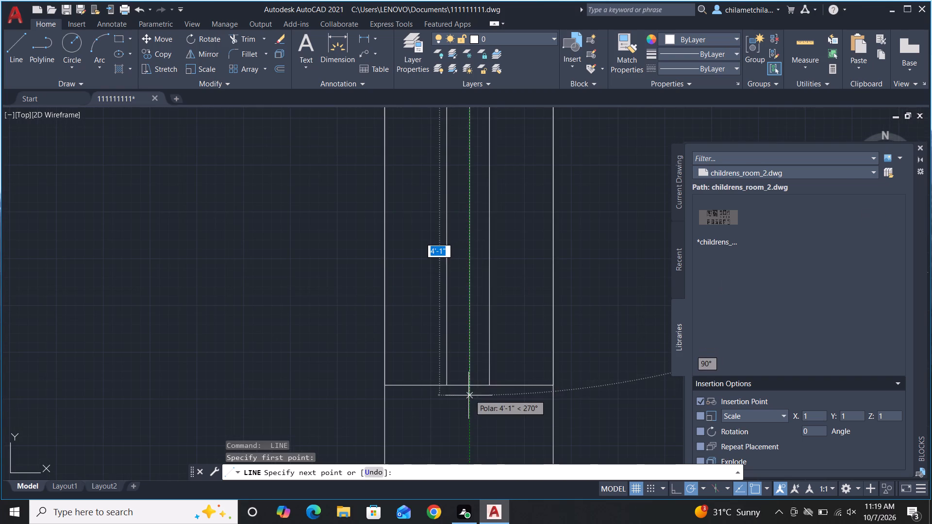
left_click(471, 385)
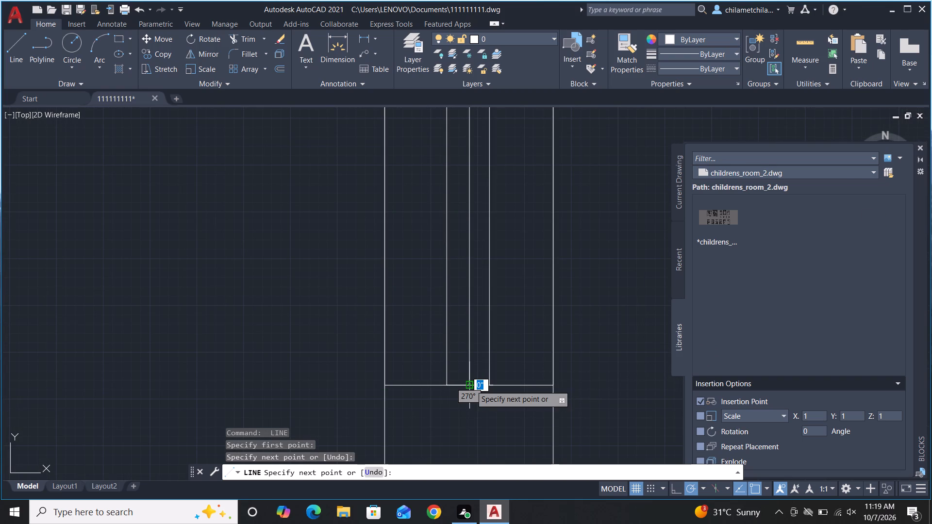
key("Escape")
Draw a vertical centre line about 2'-4" long between the glazing lines of the window in the small room on the plan's right side.
scroll(436, 432, "down", 2)
scroll(569, 357, "down", 3)
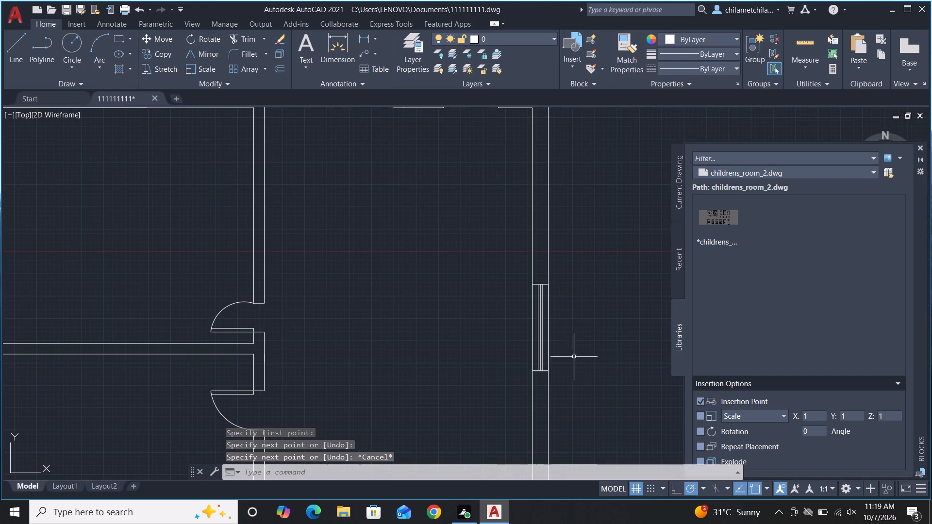
scroll(613, 346, "down", 2)
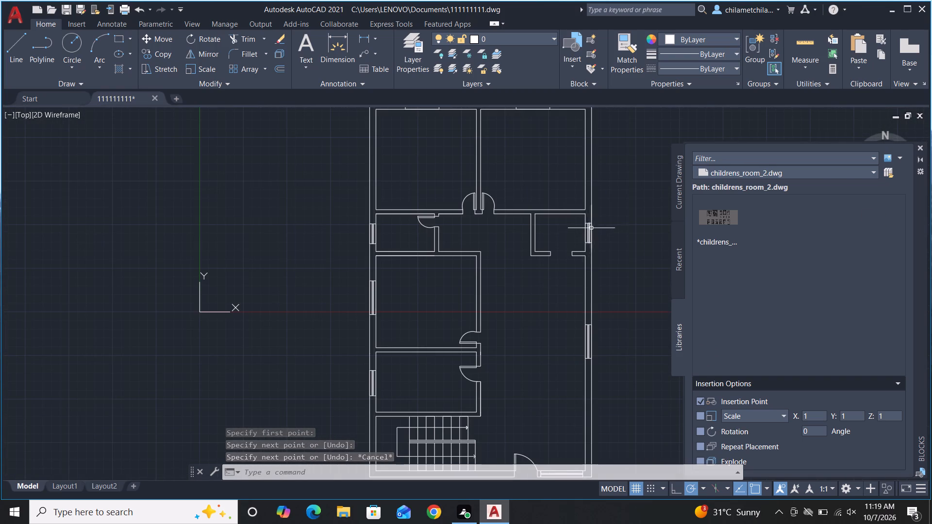
scroll(591, 228, "up", 5)
type("L")
key("space")
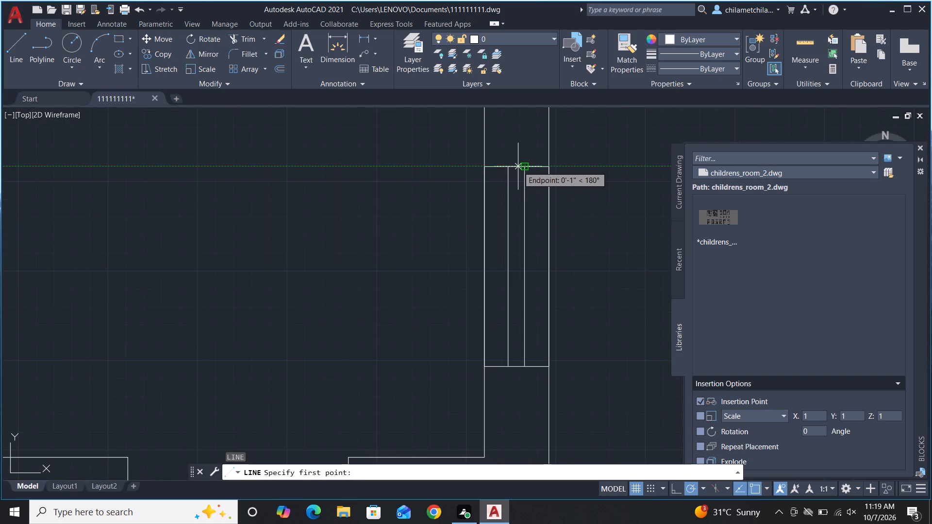
scroll(520, 166, "up", 3)
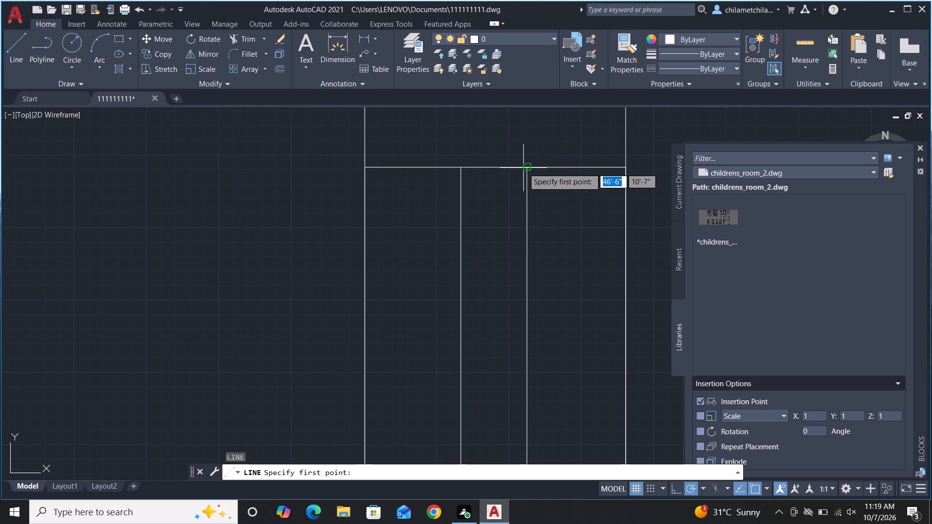
left_click(496, 170)
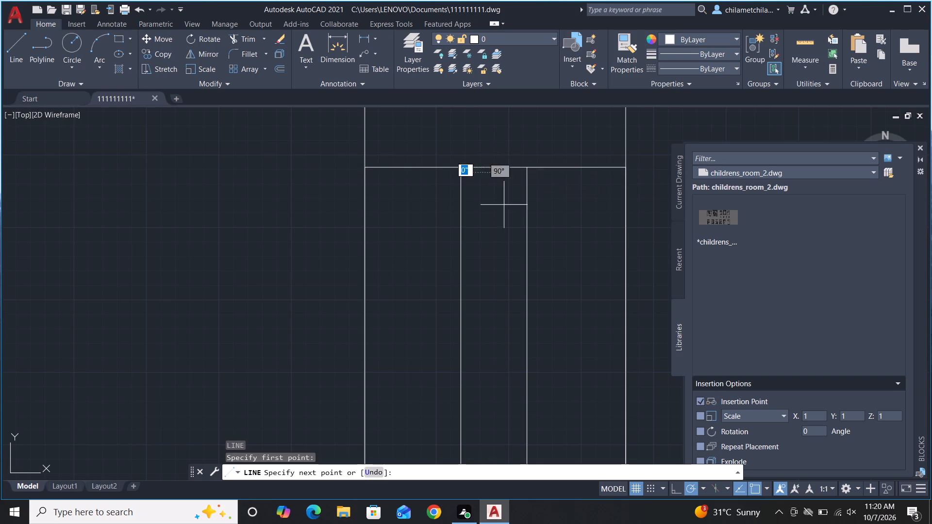
scroll(474, 172, "down", 3)
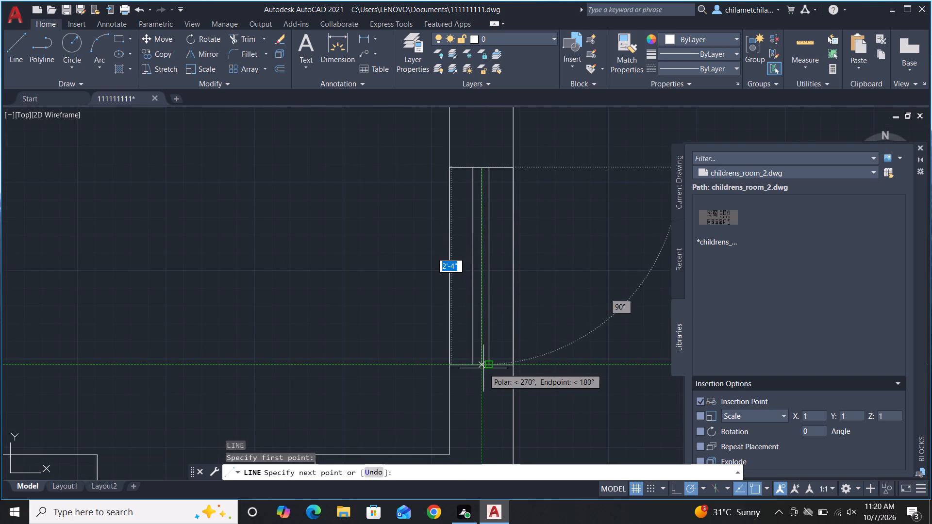
scroll(483, 368, "up", 3)
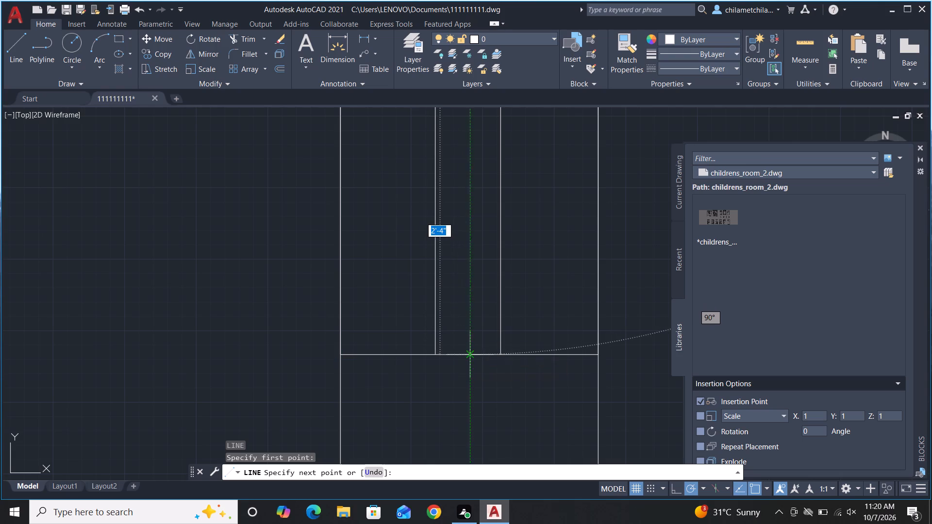
left_click(468, 354)
key("Escape")
Draw a horizontal centre line between the glazing lines of the plan's upper-right room window, from end to end.
scroll(454, 402, "down", 3)
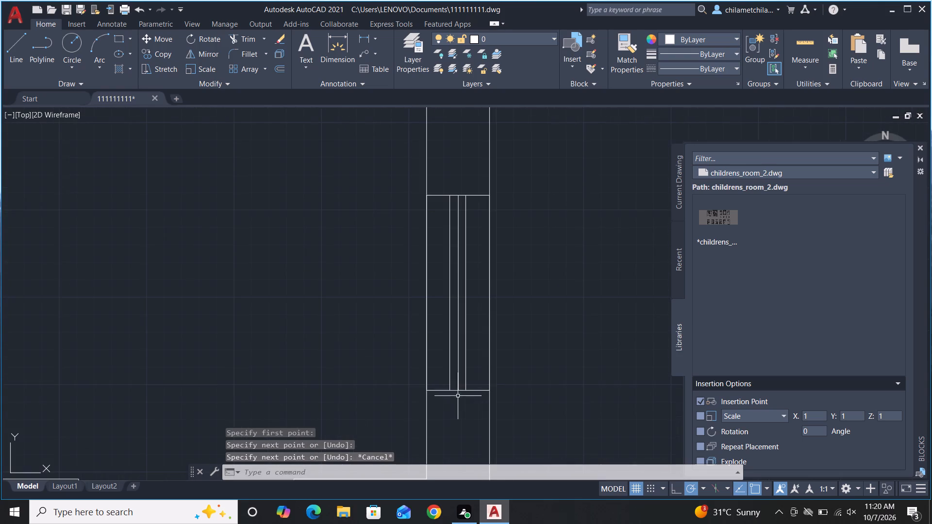
scroll(619, 264, "down", 5)
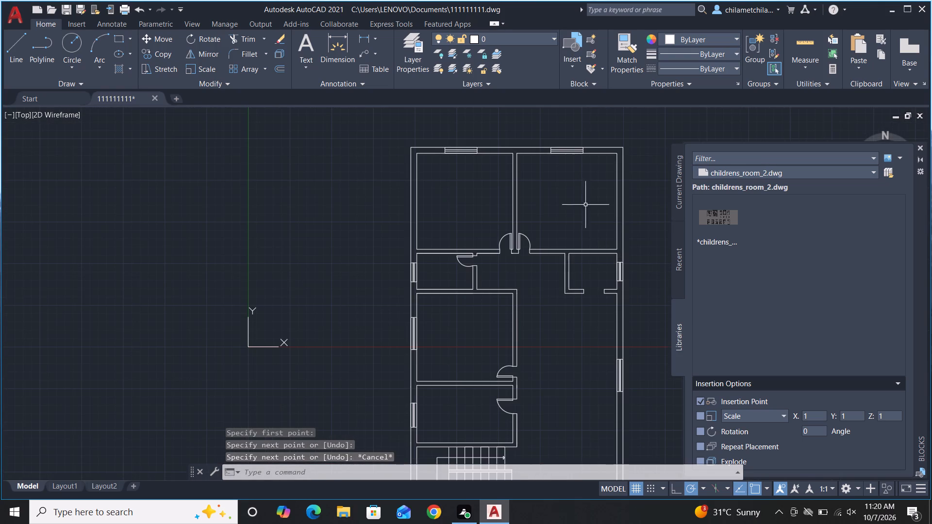
scroll(579, 154, "up", 4)
scroll(601, 253, "down", 2)
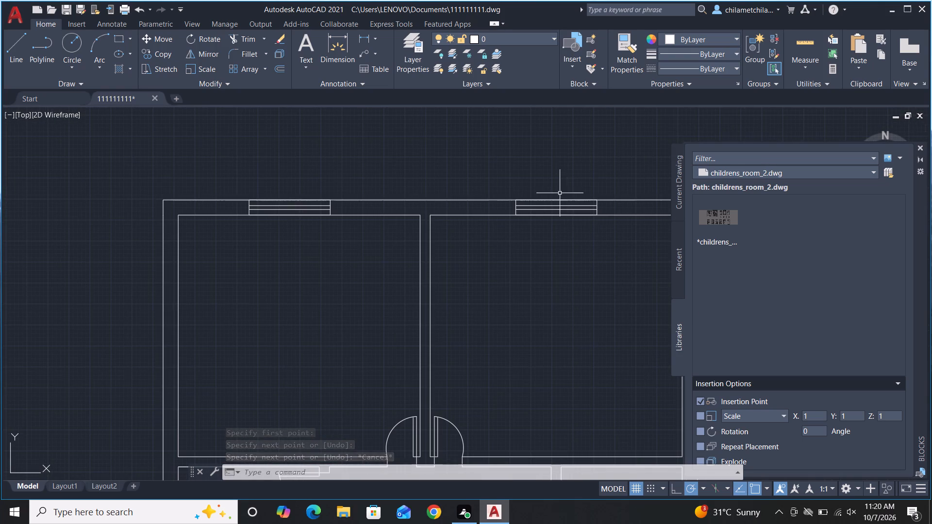
scroll(535, 208, "up", 4)
scroll(342, 231, "down", 1)
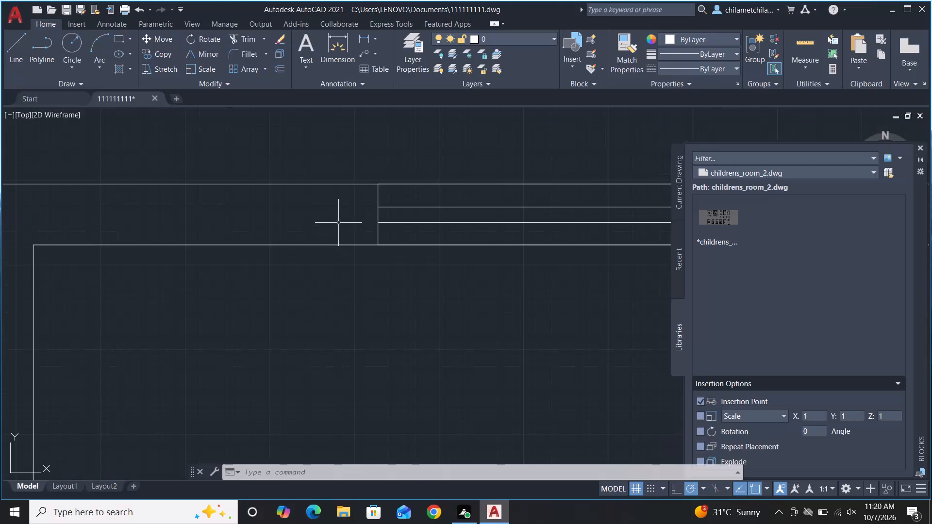
scroll(326, 171, "down", 2)
scroll(349, 189, "up", 3)
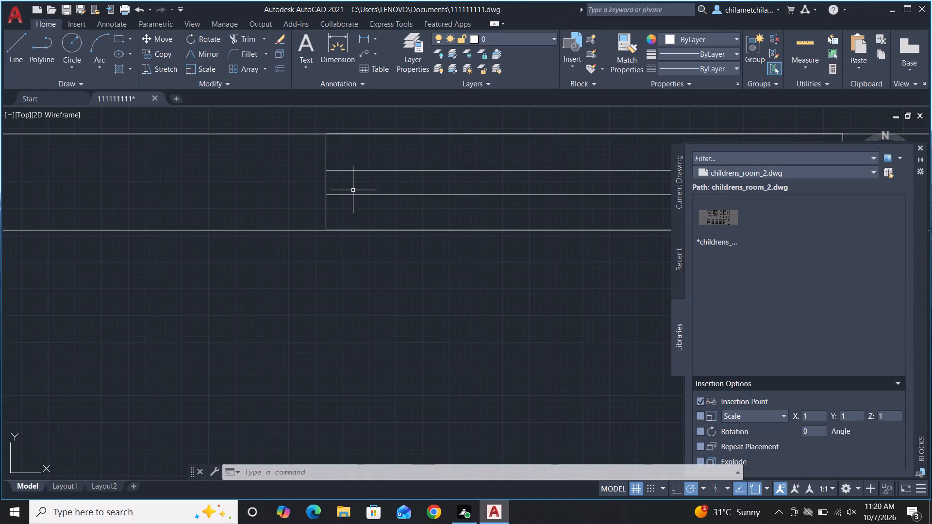
type("L")
key("space")
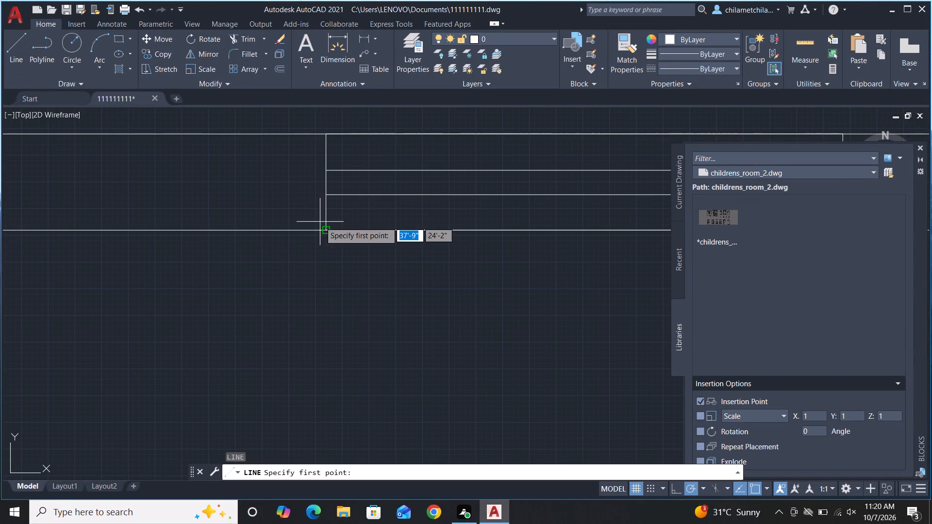
scroll(333, 216, "down", 2)
scroll(327, 204, "up", 3)
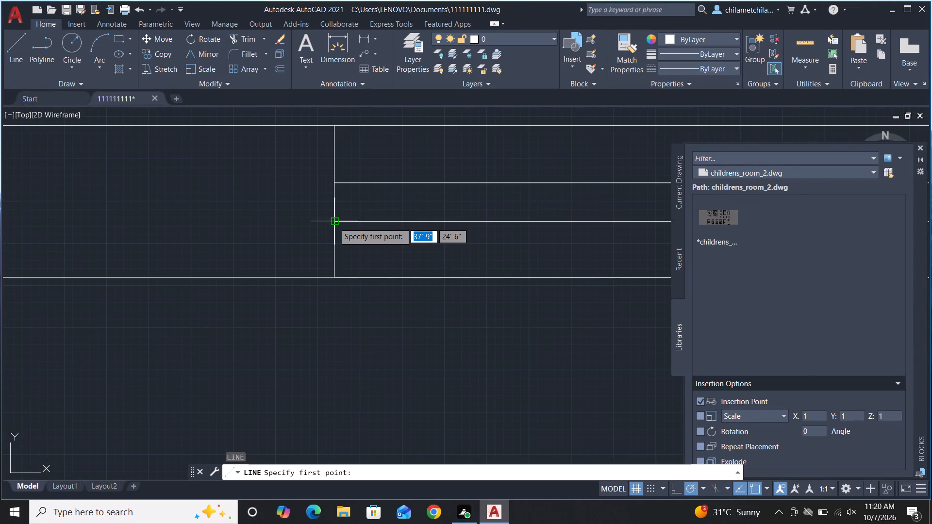
left_click(333, 203)
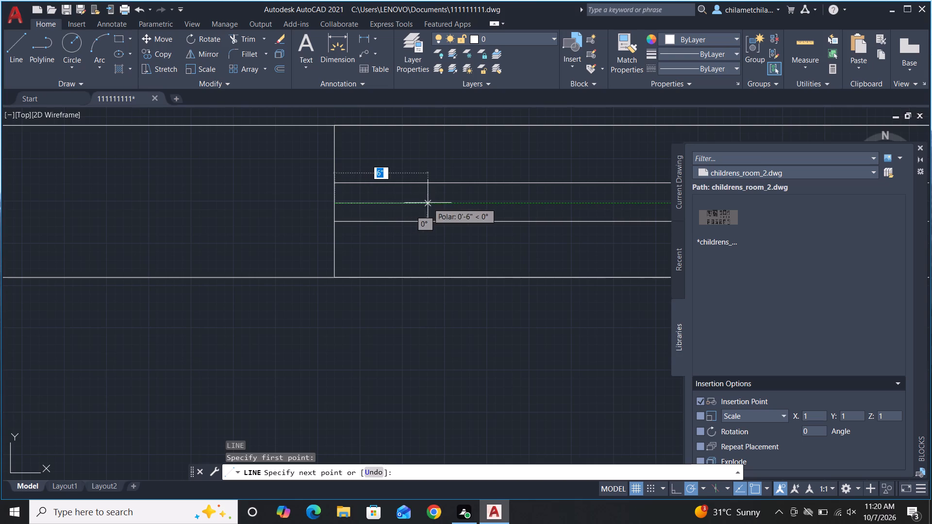
scroll(129, 221, "down", 2)
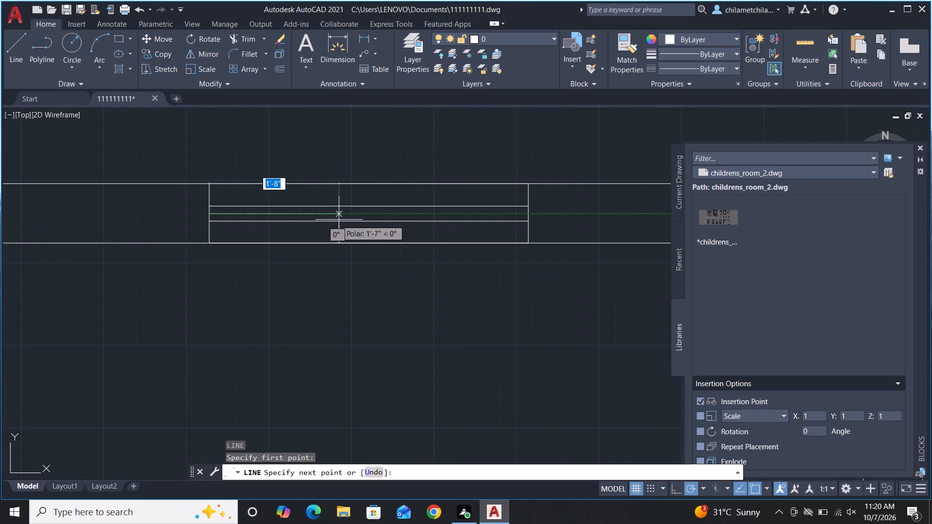
left_click(530, 214)
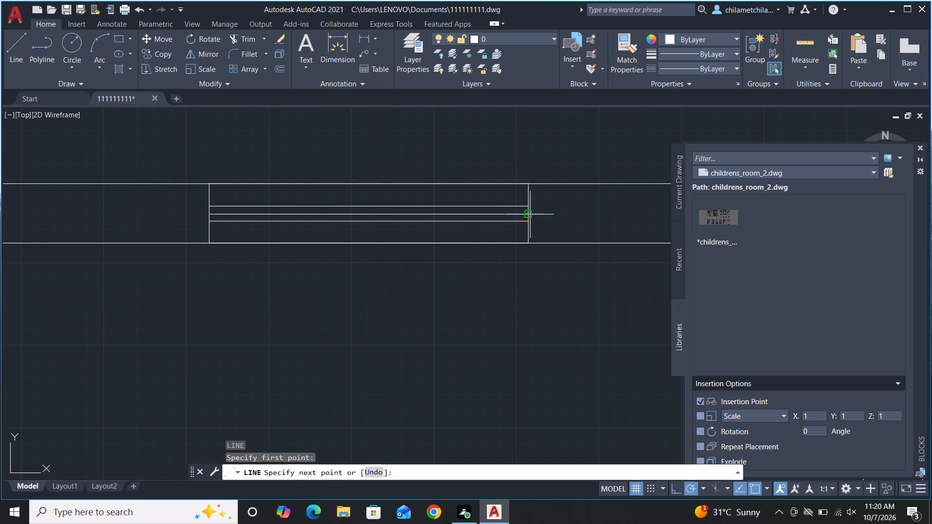
key("Escape")
Draw a horizontal centre line about 4' long between the glazing lines of the plan's upper-left room window, from end to end.
scroll(604, 205, "down", 4)
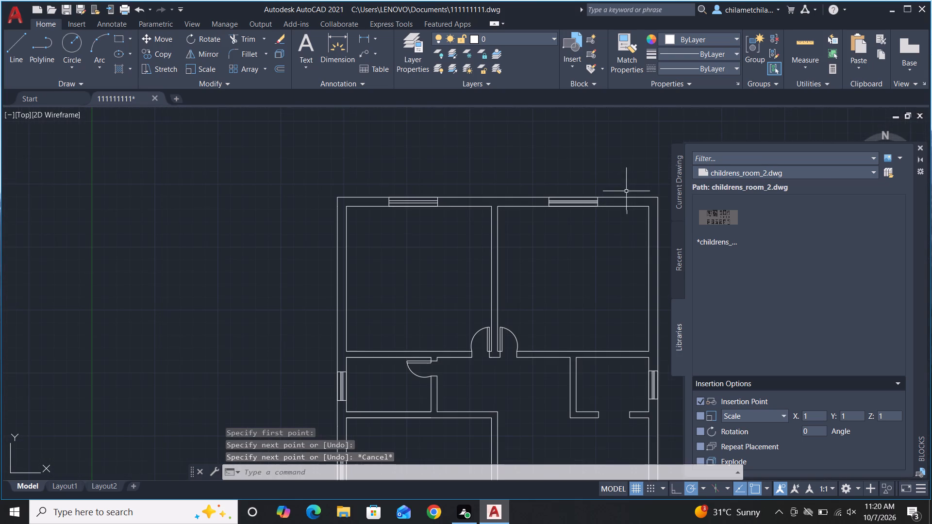
scroll(399, 201, "up", 5)
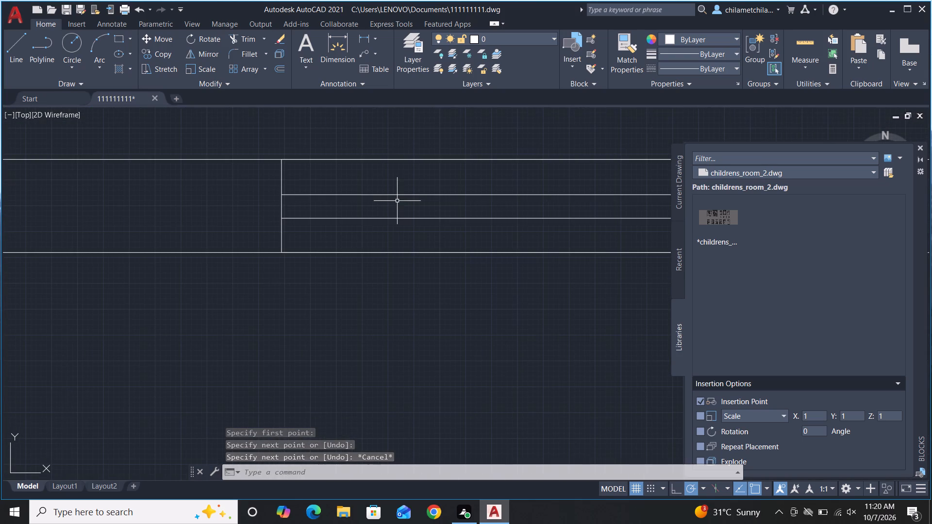
scroll(392, 200, "down", 2)
scroll(341, 208, "up", 3)
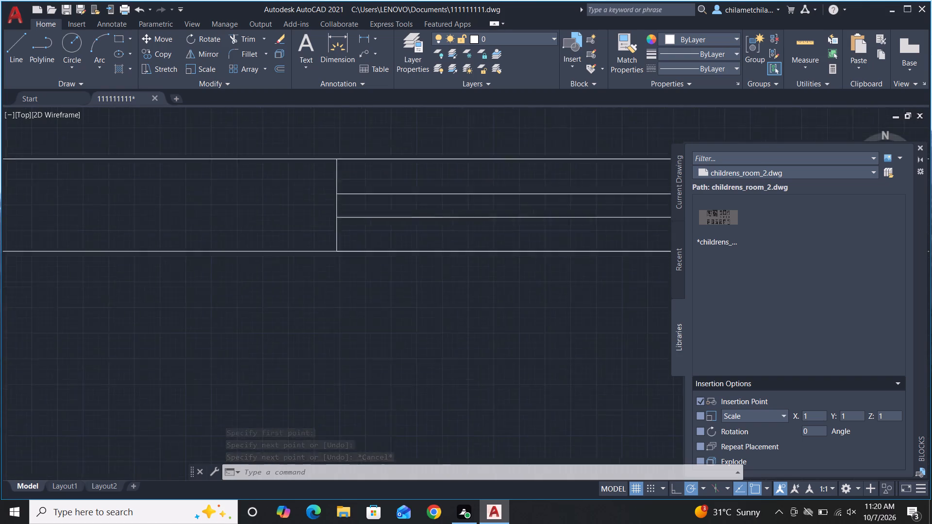
type("L")
key("space")
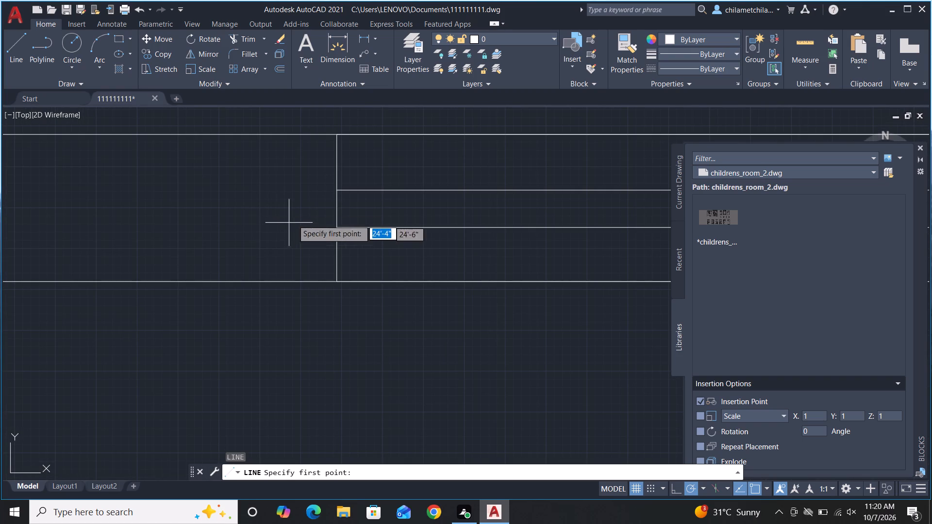
left_click(337, 208)
scroll(40, 326, "down", 3)
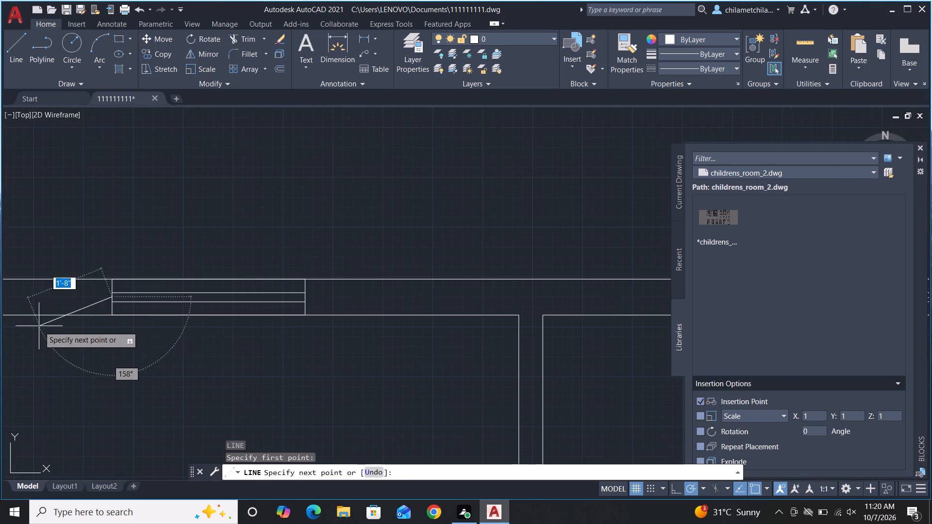
scroll(282, 292, "up", 3)
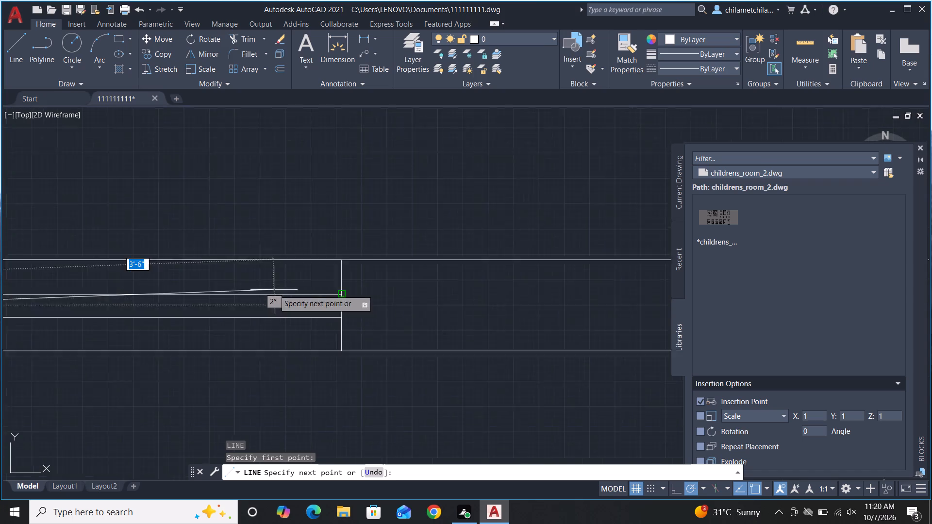
scroll(274, 290, "up", 1)
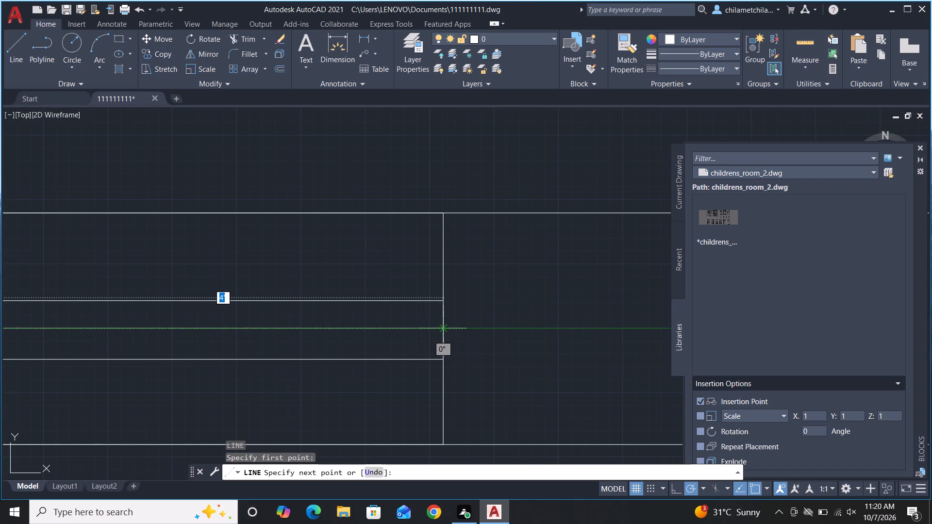
left_click(447, 330)
key("Escape")
scroll(466, 259, "down", 4)
scroll(535, 239, "down", 3)
scroll(257, 287, "down", 2)
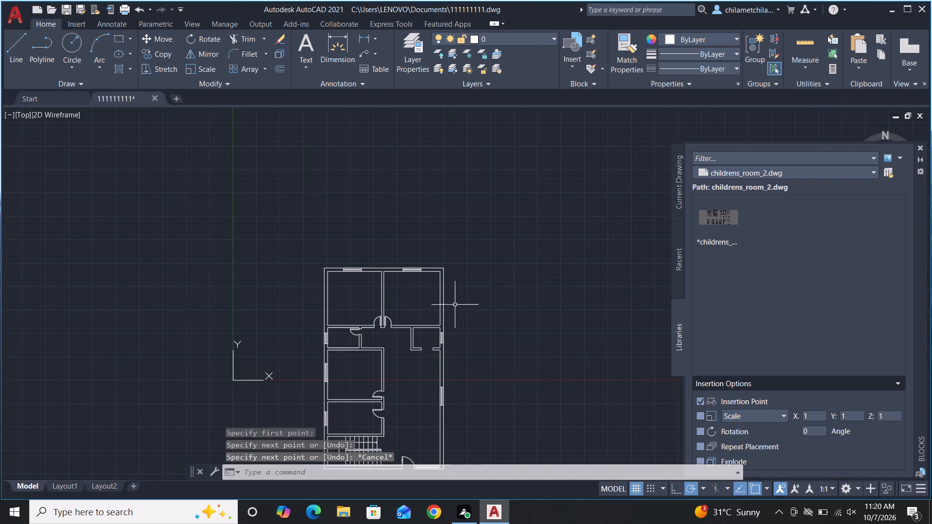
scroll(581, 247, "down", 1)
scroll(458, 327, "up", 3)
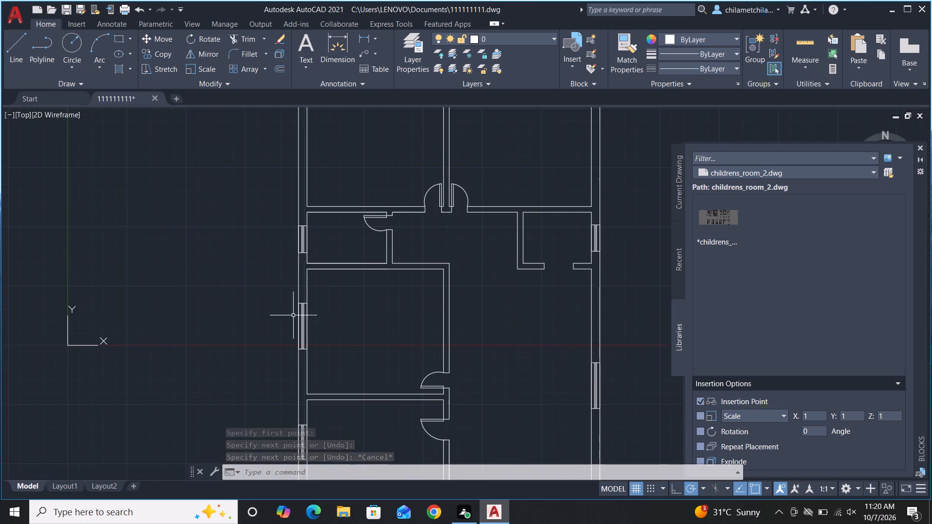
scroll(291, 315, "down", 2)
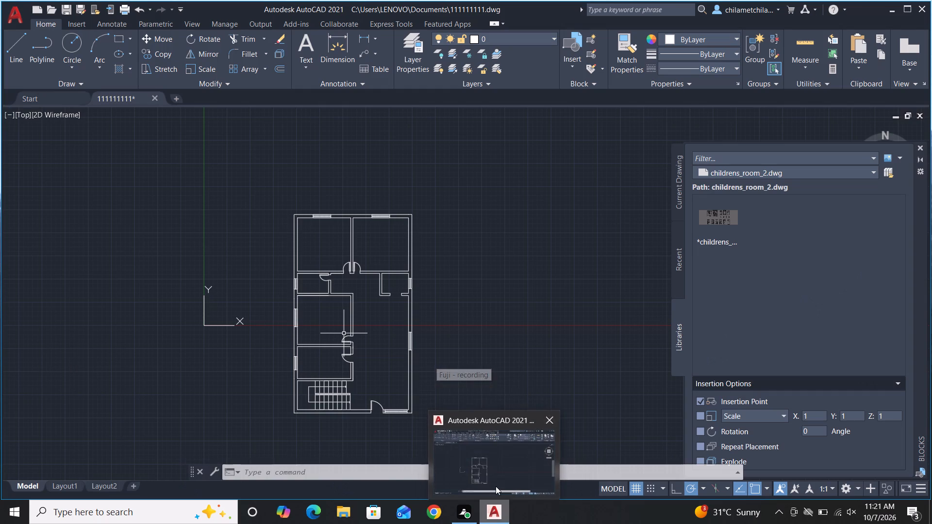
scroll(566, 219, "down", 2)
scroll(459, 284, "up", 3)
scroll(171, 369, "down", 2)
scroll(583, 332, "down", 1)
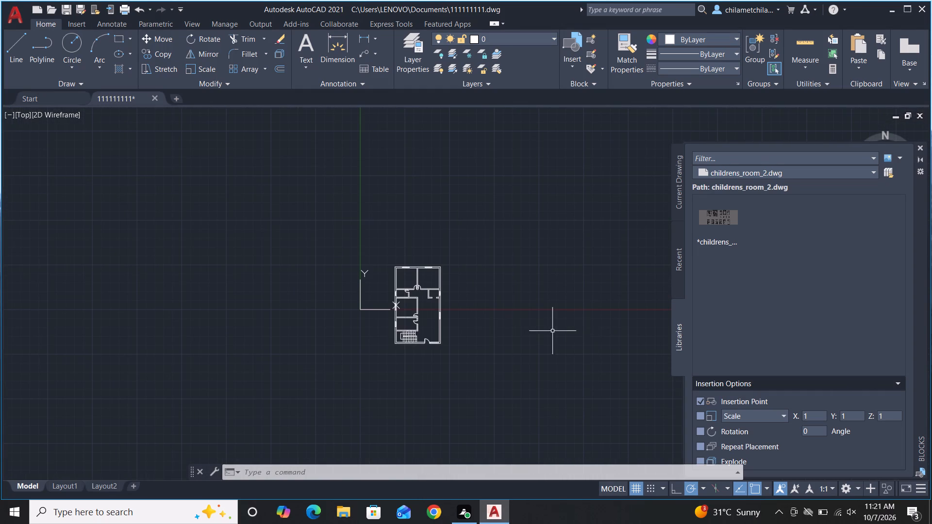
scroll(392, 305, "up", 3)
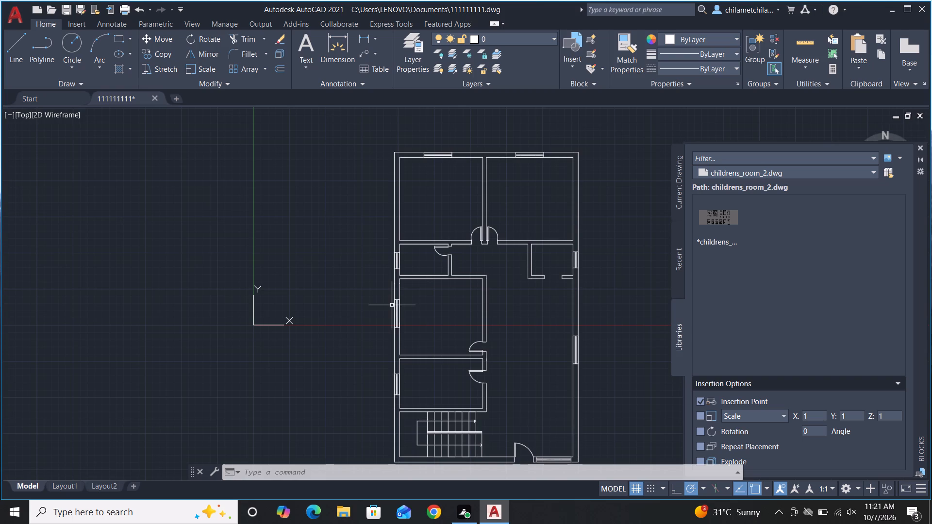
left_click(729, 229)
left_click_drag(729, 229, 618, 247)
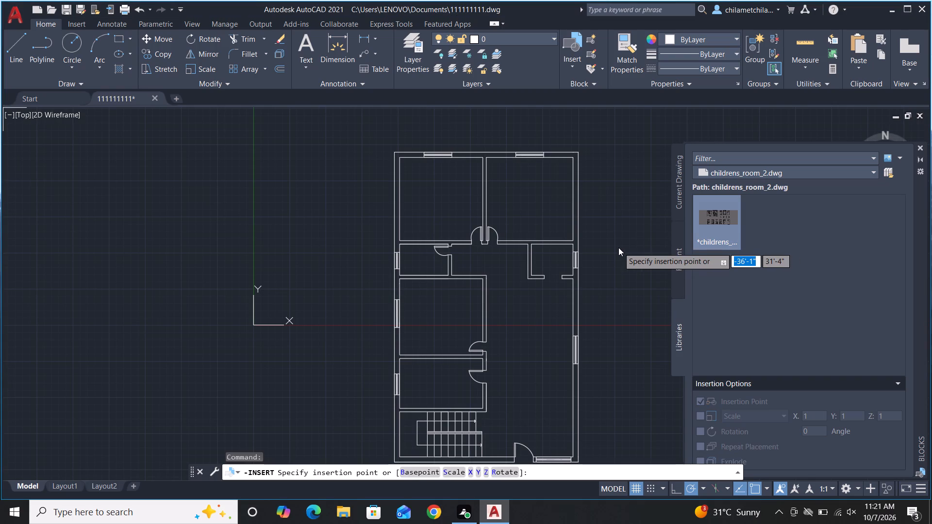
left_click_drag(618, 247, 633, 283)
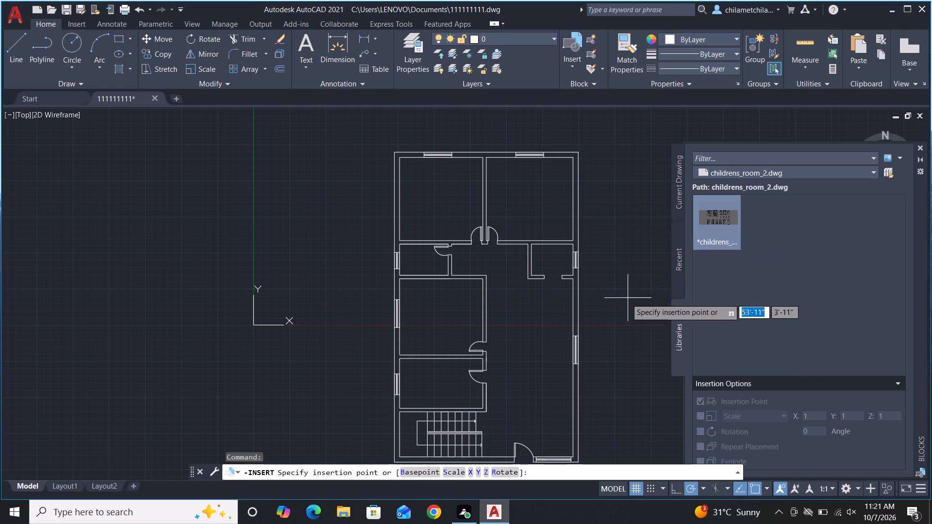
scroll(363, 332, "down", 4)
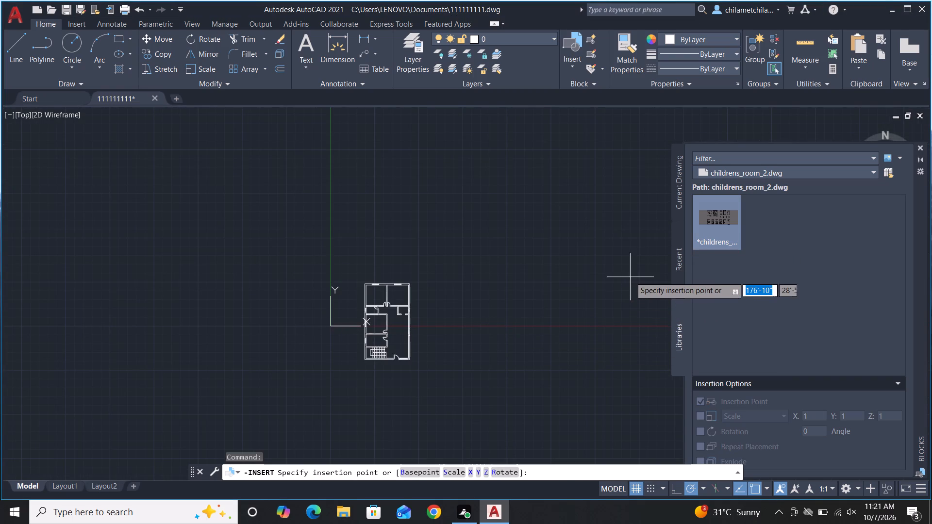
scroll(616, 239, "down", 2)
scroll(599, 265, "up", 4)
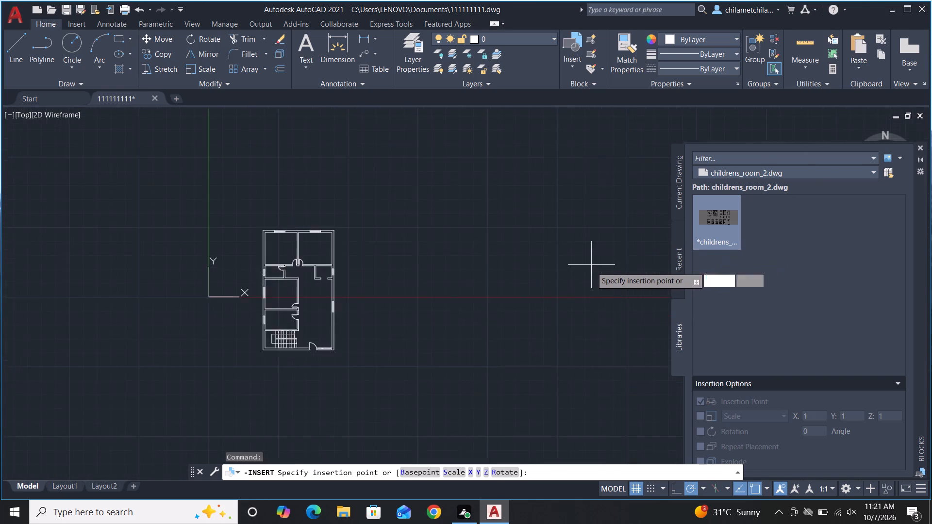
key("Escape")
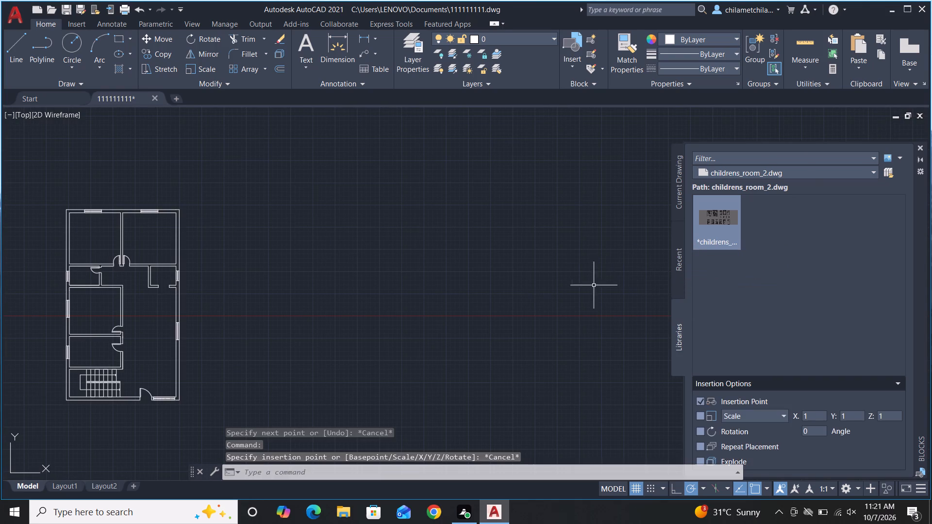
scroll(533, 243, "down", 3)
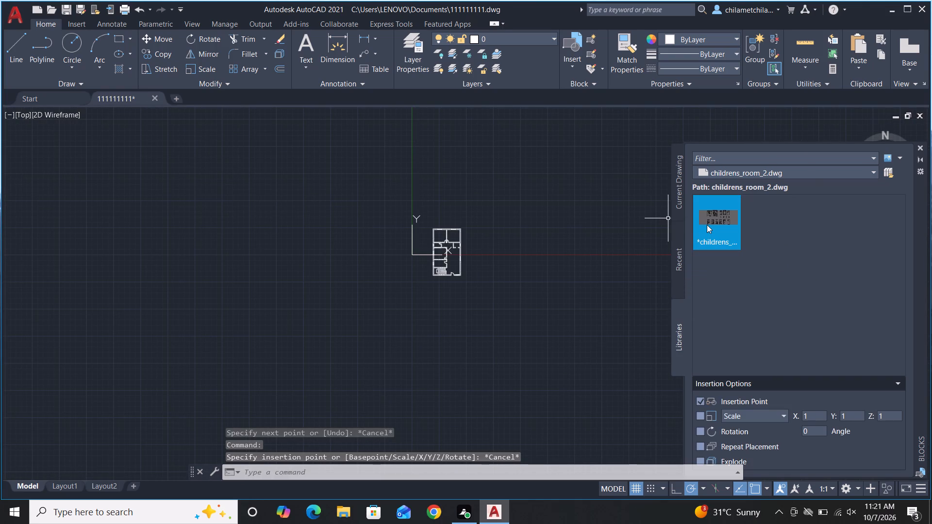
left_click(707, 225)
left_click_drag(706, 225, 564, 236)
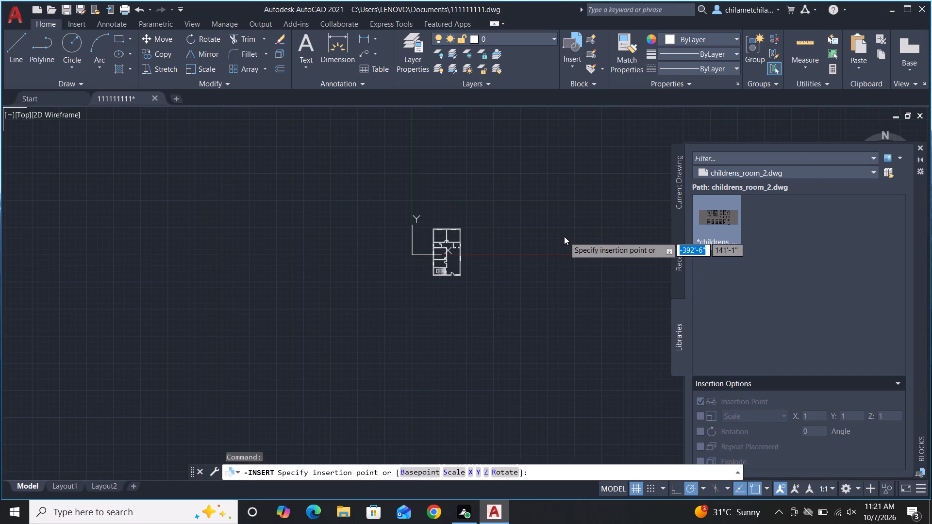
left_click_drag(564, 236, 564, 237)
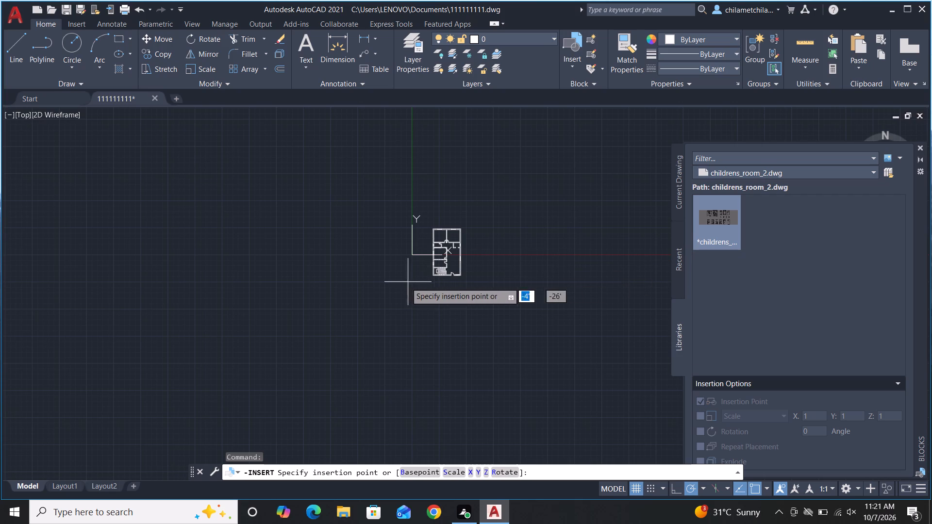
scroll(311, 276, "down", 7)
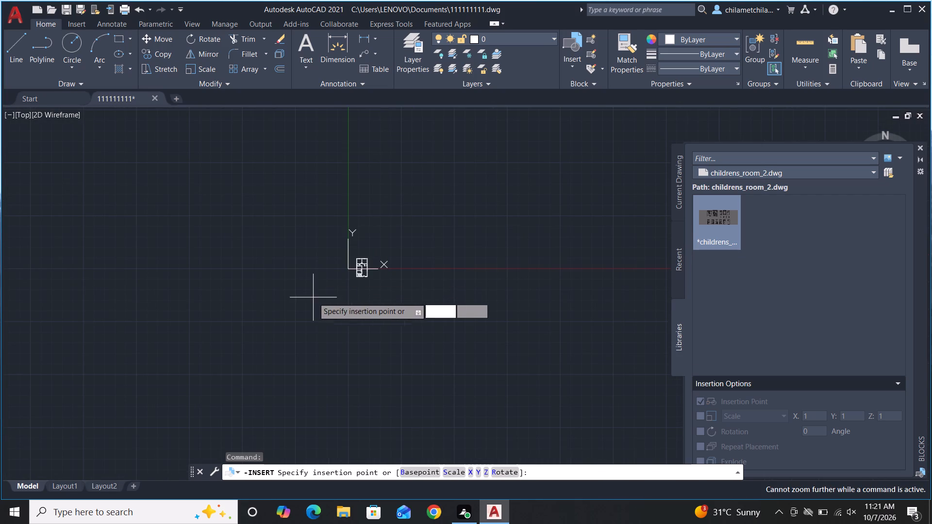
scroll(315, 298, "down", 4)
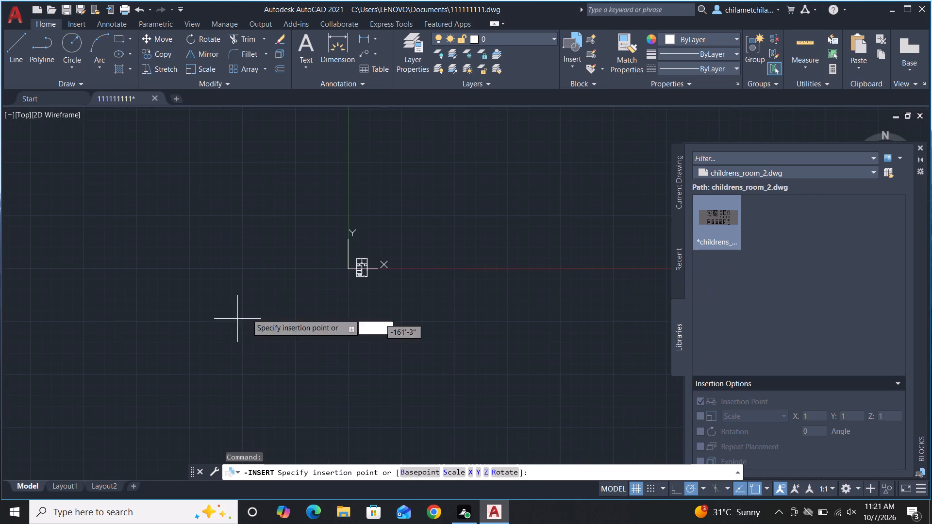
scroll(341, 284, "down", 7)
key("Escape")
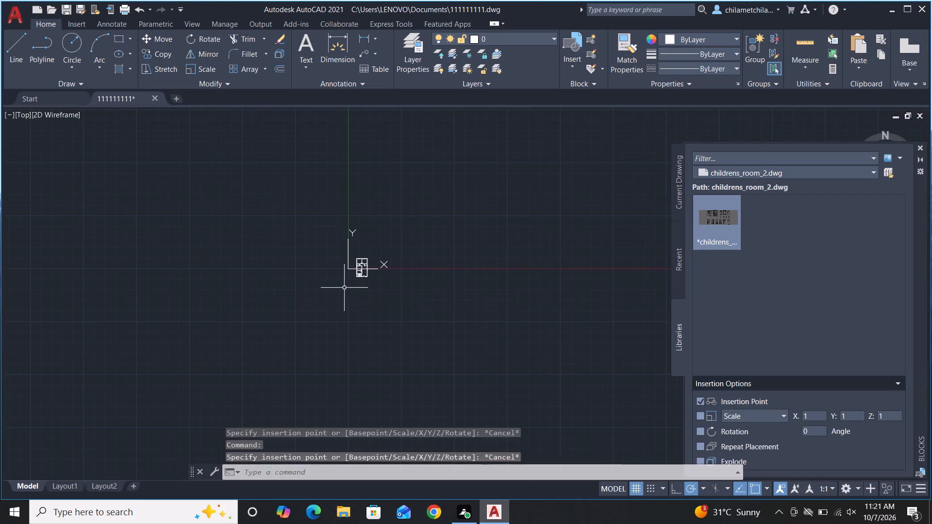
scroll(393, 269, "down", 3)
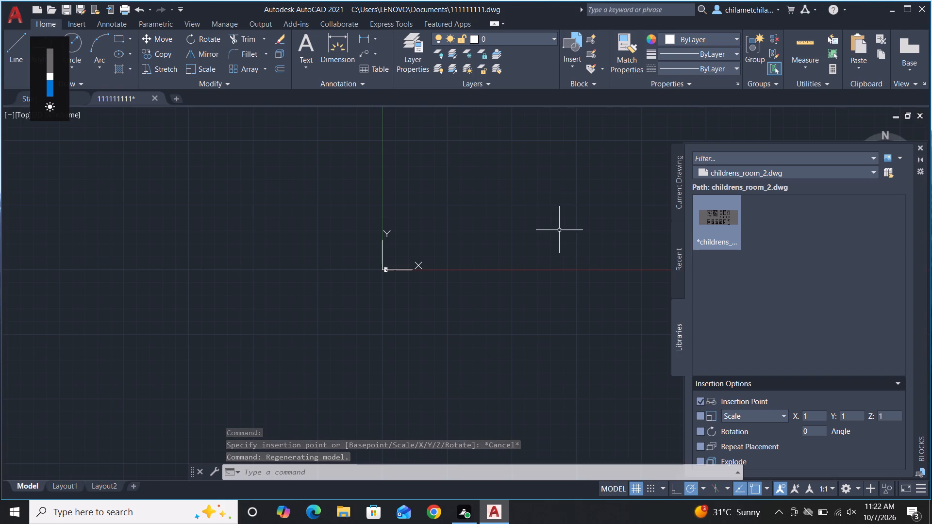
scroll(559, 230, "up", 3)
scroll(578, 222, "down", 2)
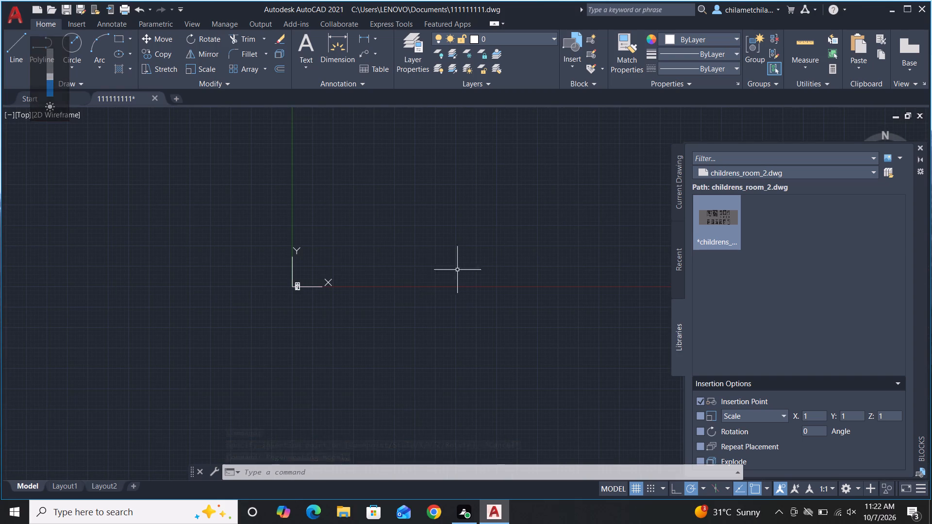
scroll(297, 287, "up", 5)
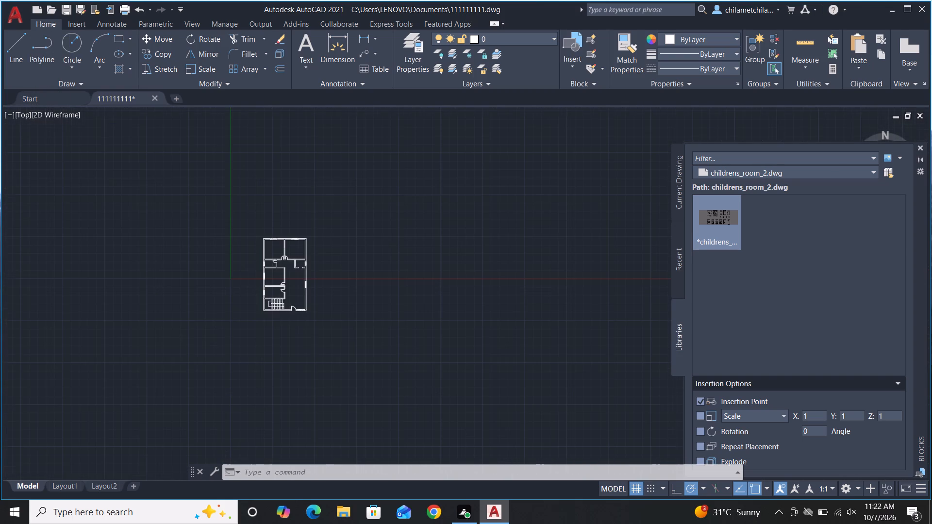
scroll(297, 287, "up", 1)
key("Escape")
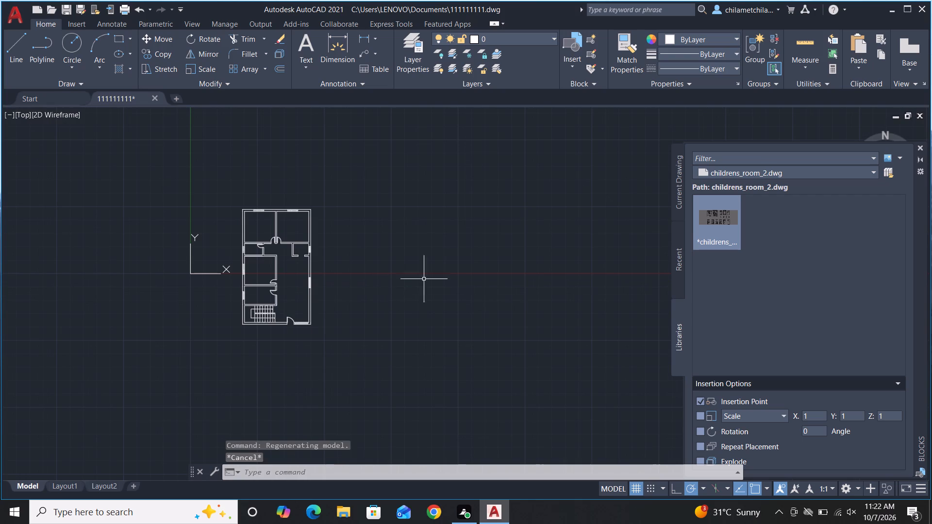
Insert the childrens_room_2 block in the empty space to the right of the floor plan.
left_click_drag(732, 228, 706, 257)
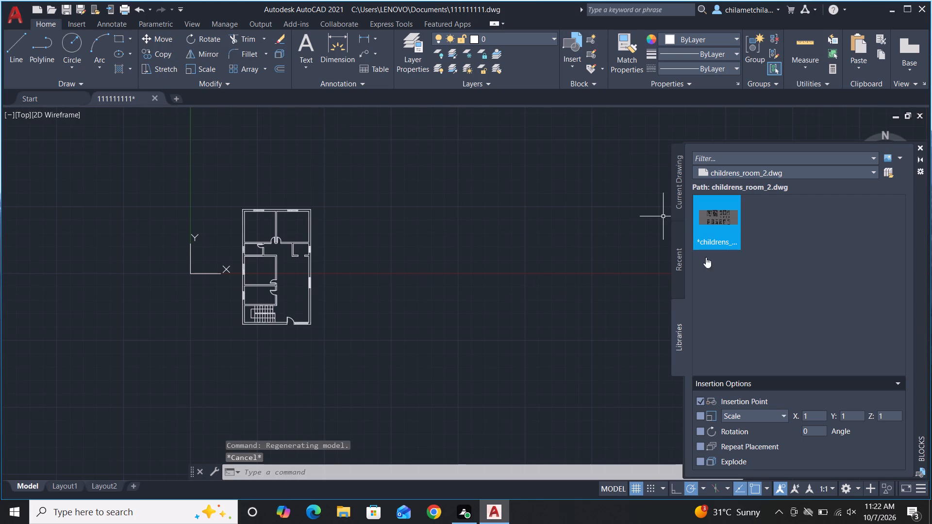
left_click_drag(706, 257, 611, 249)
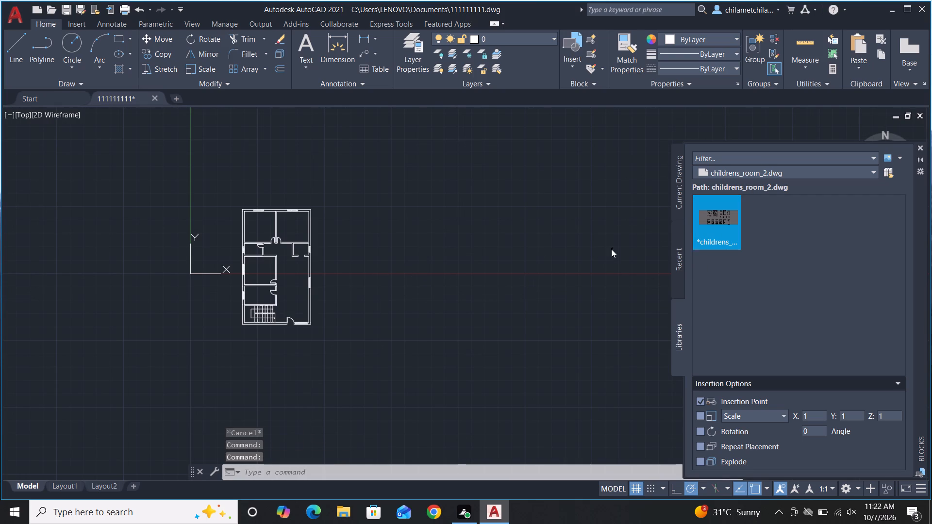
Examine the drawing area around the floor plan to locate the inserted childrens_room_2 block.
scroll(467, 282, "down", 4)
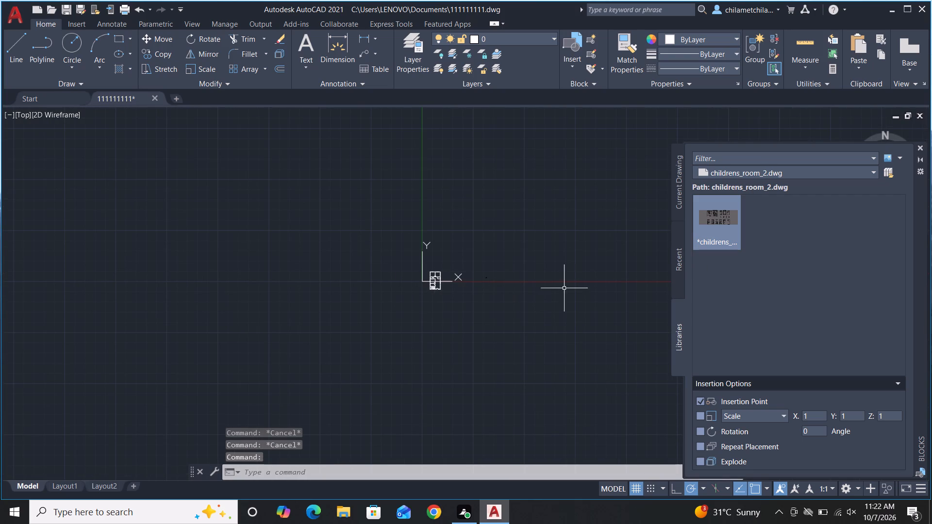
scroll(466, 256, "down", 2)
scroll(595, 254, "up", 1)
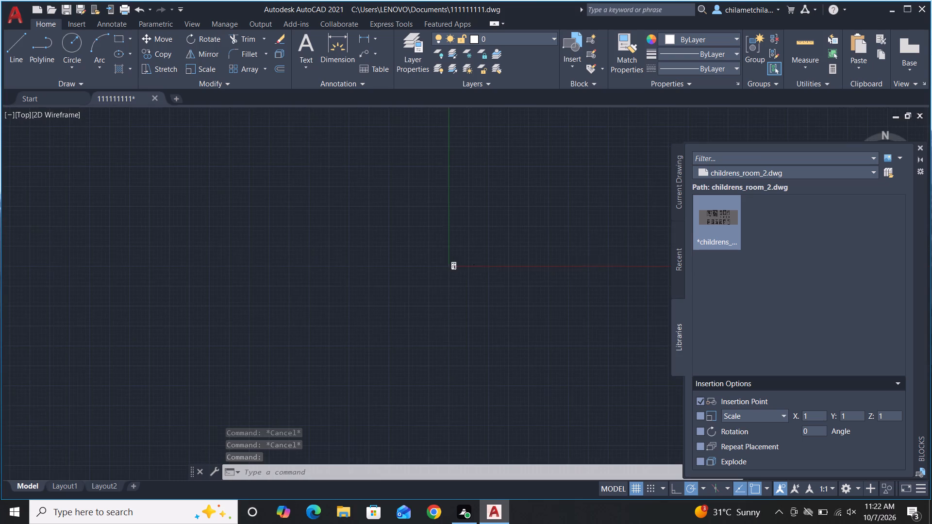
scroll(594, 254, "up", 3)
scroll(634, 239, "down", 2)
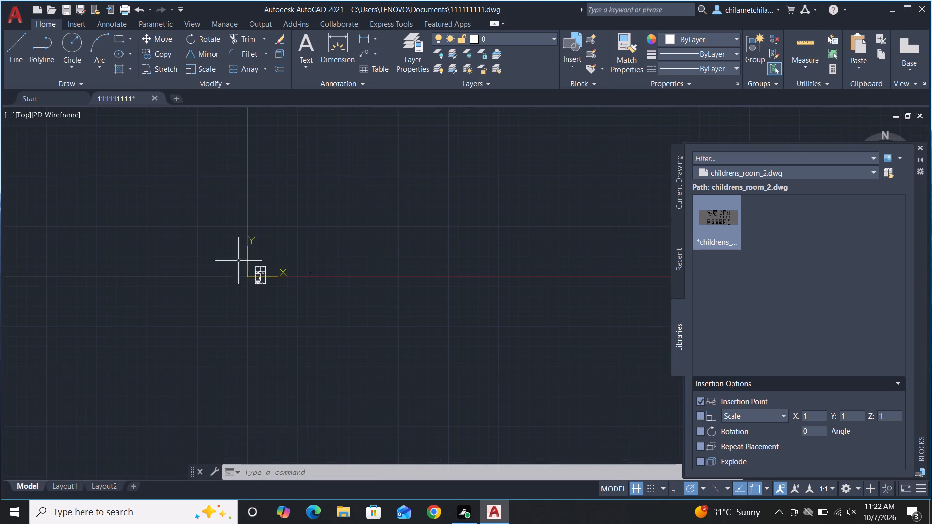
scroll(292, 250, "up", 4)
scroll(291, 242, "down", 4)
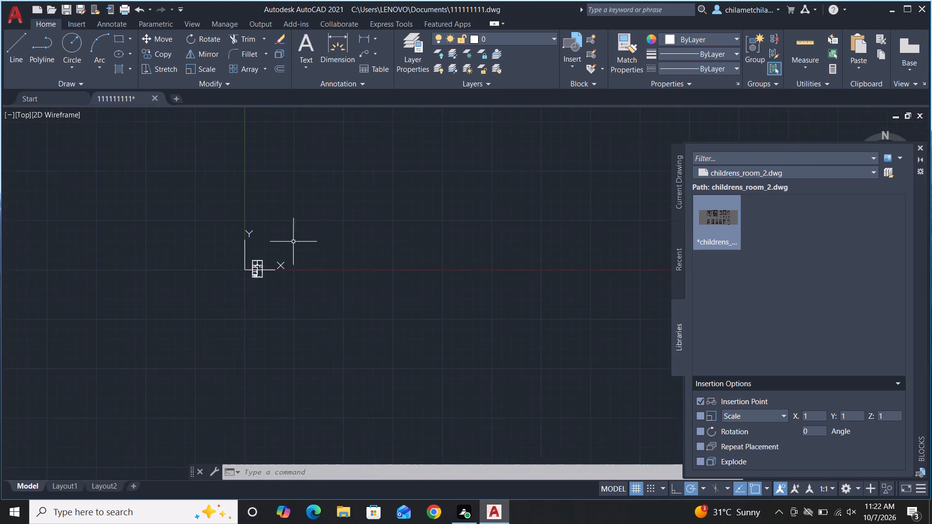
scroll(338, 248, "down", 2)
scroll(451, 275, "down", 3)
scroll(550, 291, "down", 2)
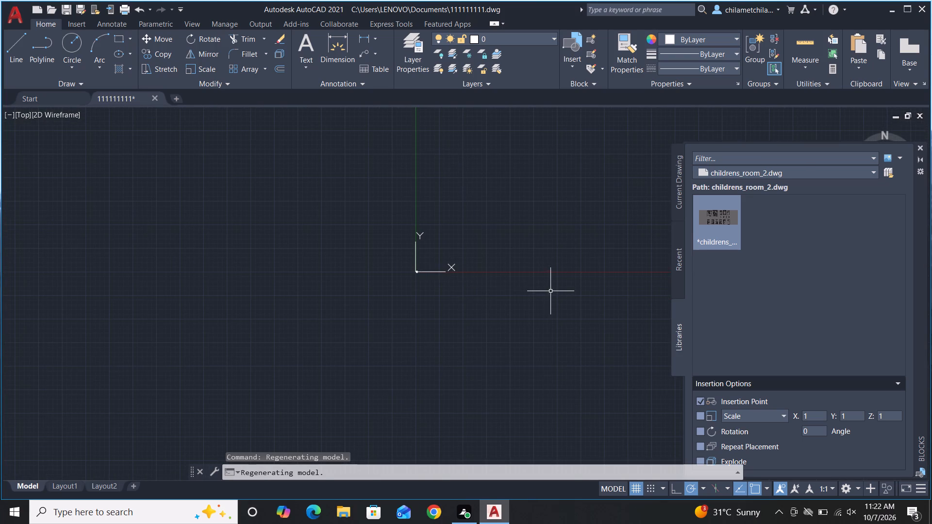
scroll(88, 224, "down", 1)
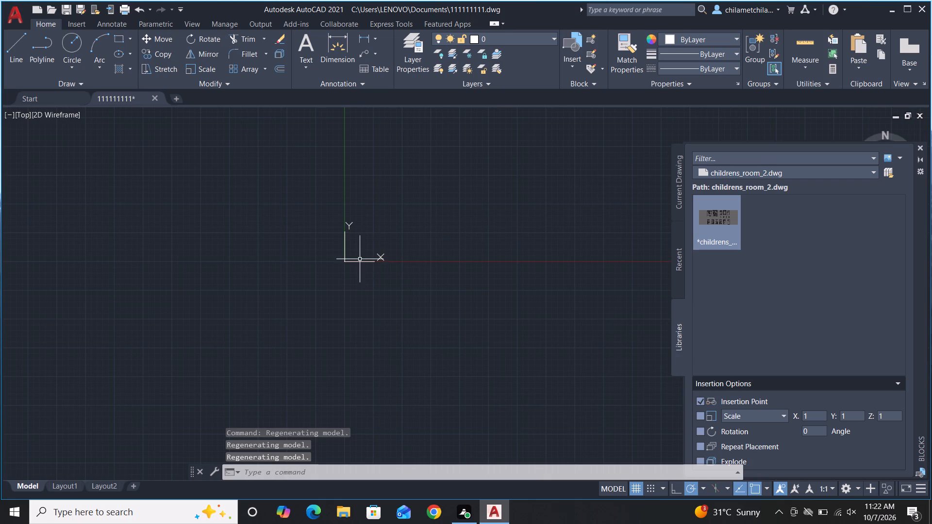
scroll(356, 259, "up", 4)
scroll(268, 271, "up", 1)
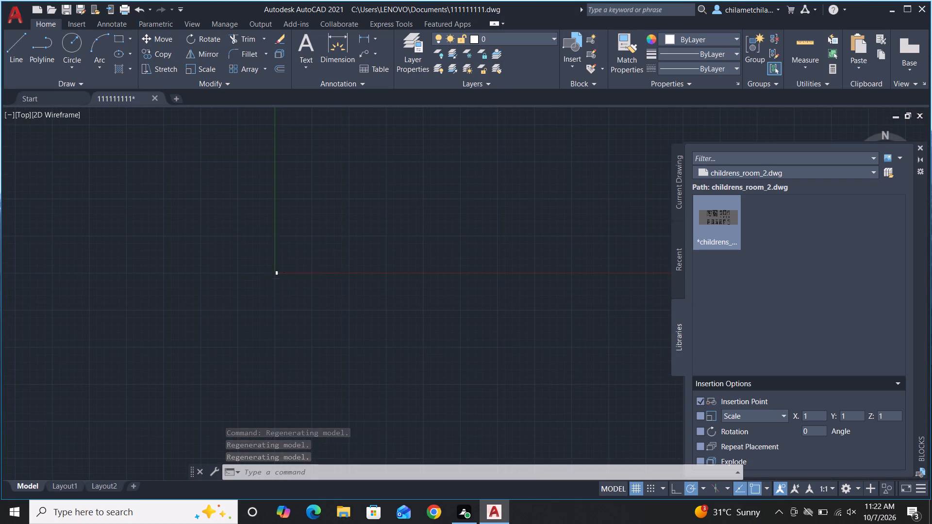
scroll(268, 271, "up", 8)
scroll(254, 235, "down", 2)
scroll(426, 293, "up", 3)
scroll(427, 293, "down", 1)
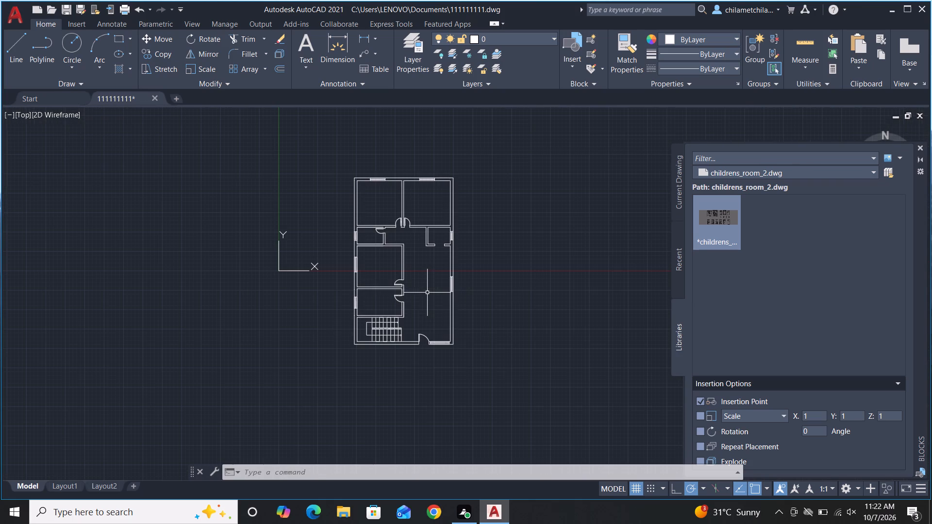
Insert another copy of the childrens_room_2 block in the empty space to the right of the floor plan, closer to it.
left_click(726, 220)
left_click_drag(725, 220, 724, 220)
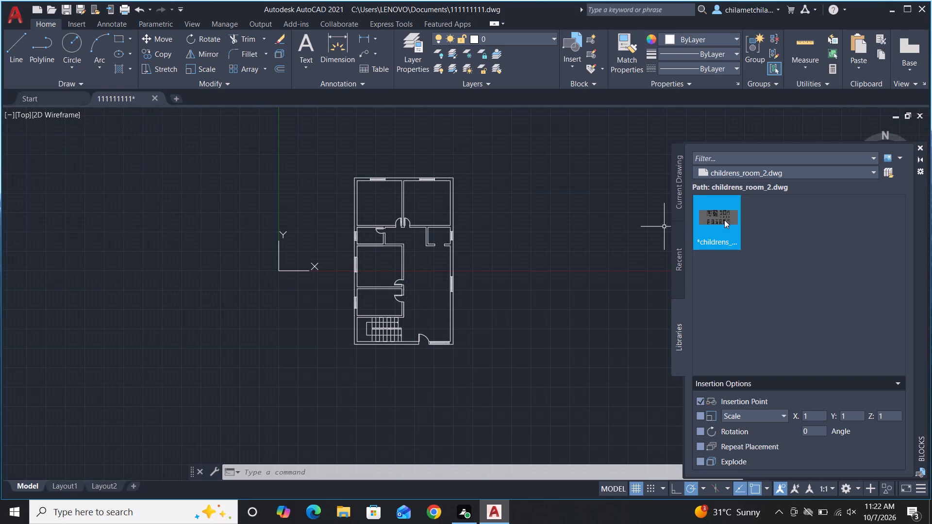
left_click_drag(724, 220, 583, 265)
left_click(583, 263)
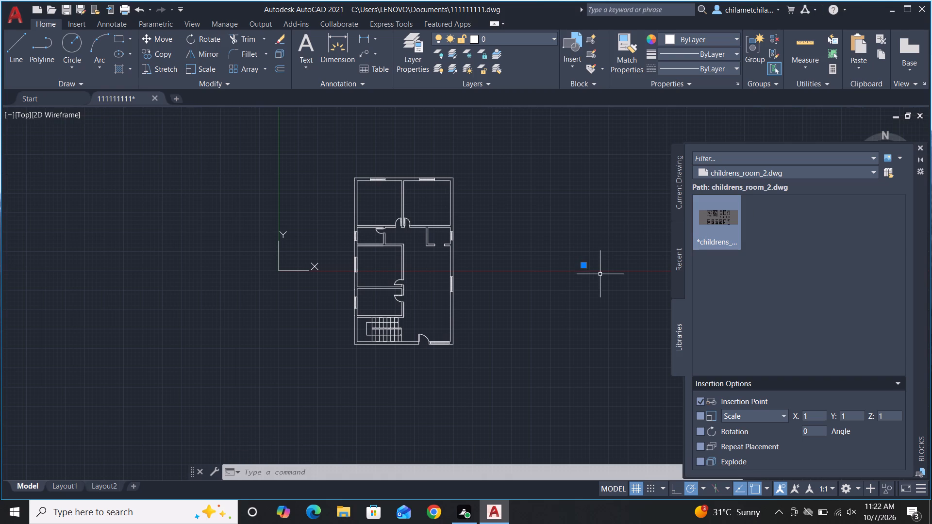
Scale up the tiny childrens_room_2 block from its upper-left corner by a factor of about 16 (1'-4").
scroll(593, 282, "up", 7)
scroll(634, 340, "down", 1)
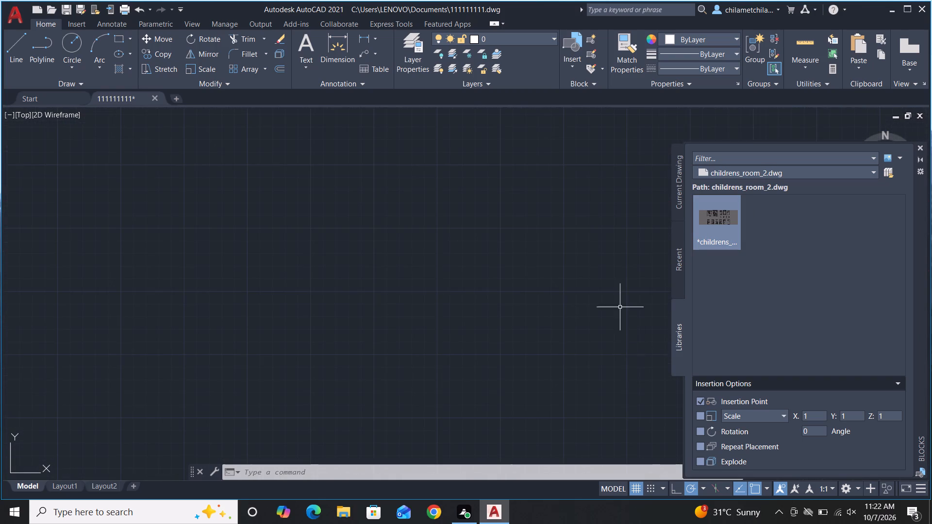
scroll(585, 263, "down", 2)
scroll(521, 164, "up", 7)
key("Escape")
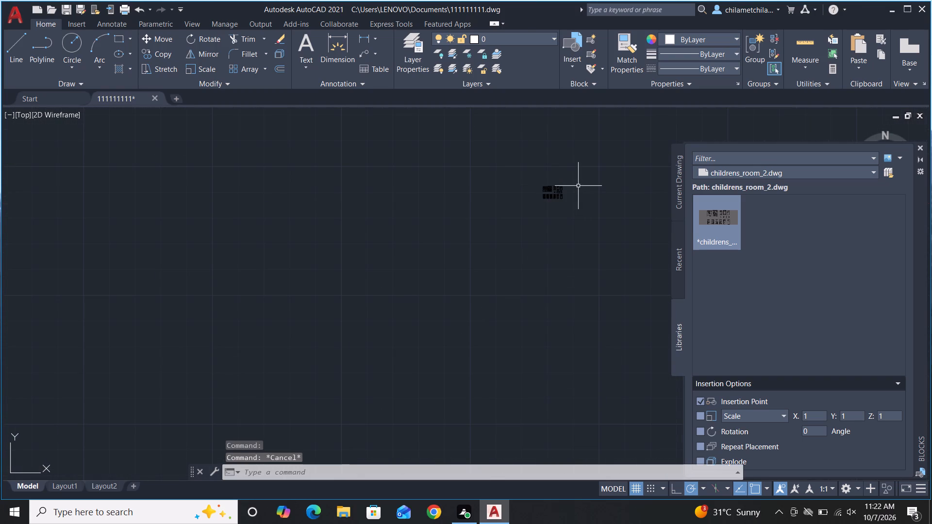
left_click(497, 151)
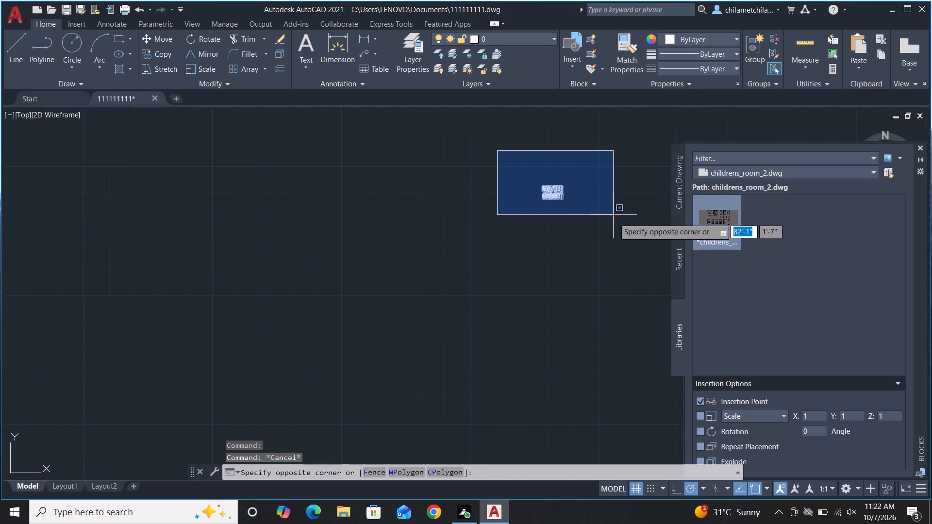
left_click(611, 234)
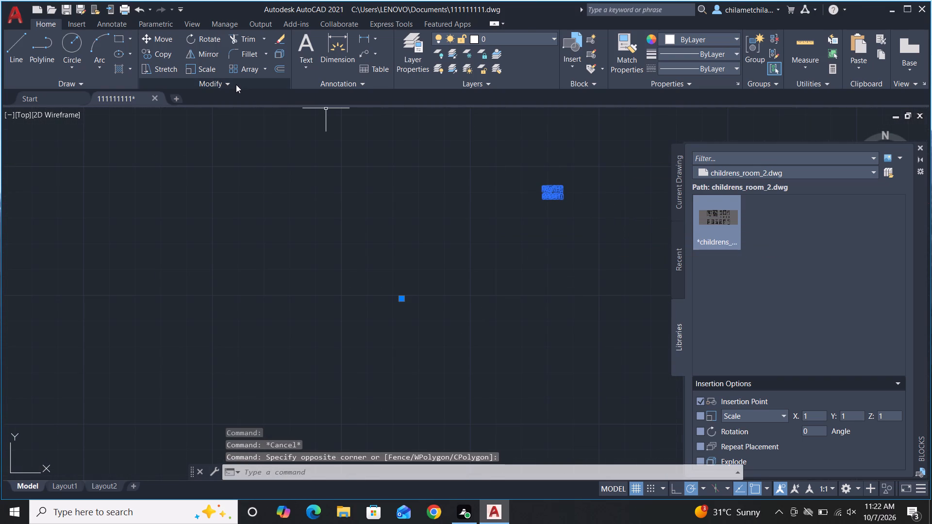
type("SC")
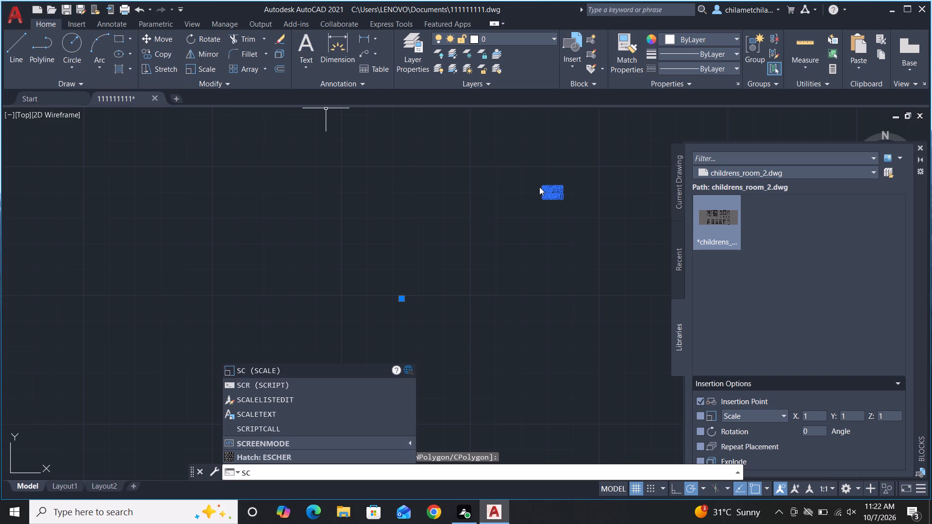
key("space")
left_click(541, 184)
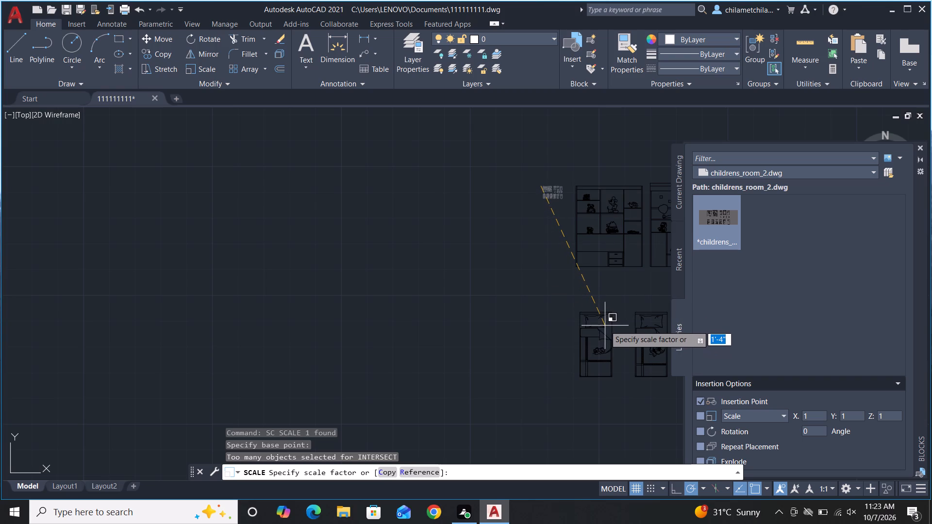
left_click(605, 326)
left_click(563, 160)
left_click(647, 386)
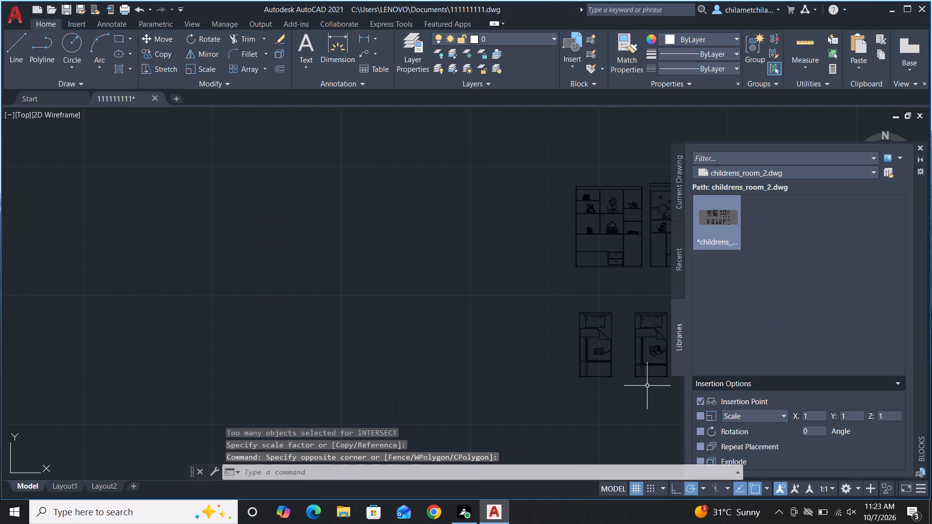
Scale up the childrens_room_2 block again from its left edge by a factor of about 10'-1", bringing it near the floor plan's size.
scroll(409, 269, "down", 3)
scroll(628, 179, "down", 1)
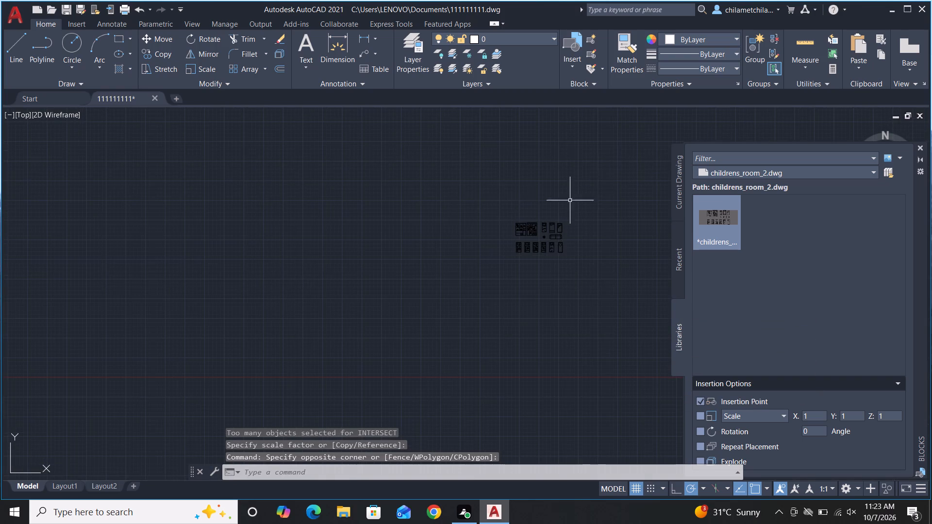
scroll(519, 191, "down", 2)
scroll(587, 197, "down", 2)
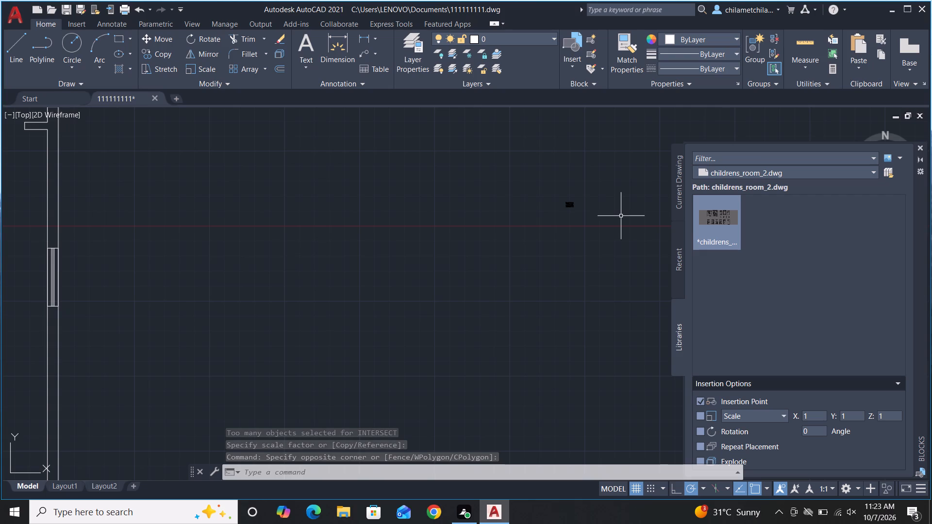
left_click(484, 168)
left_click(616, 293)
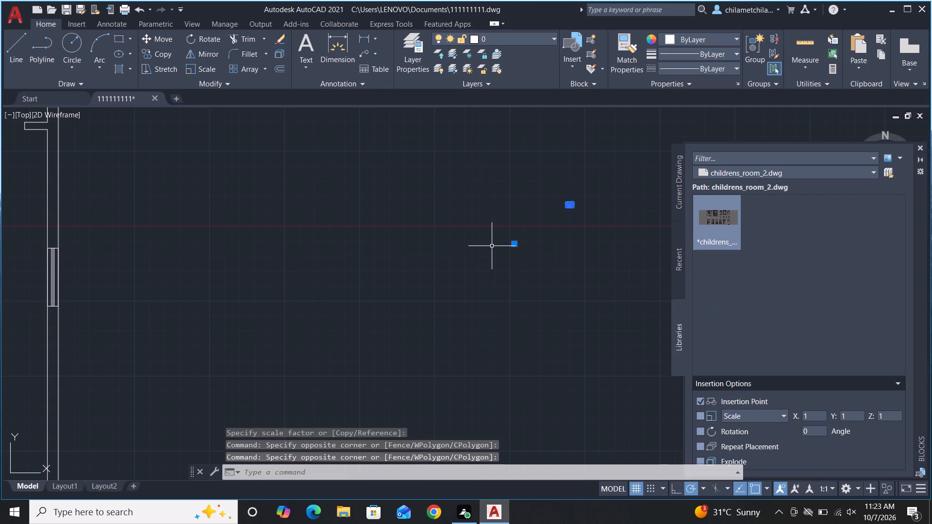
type("SC")
key("space")
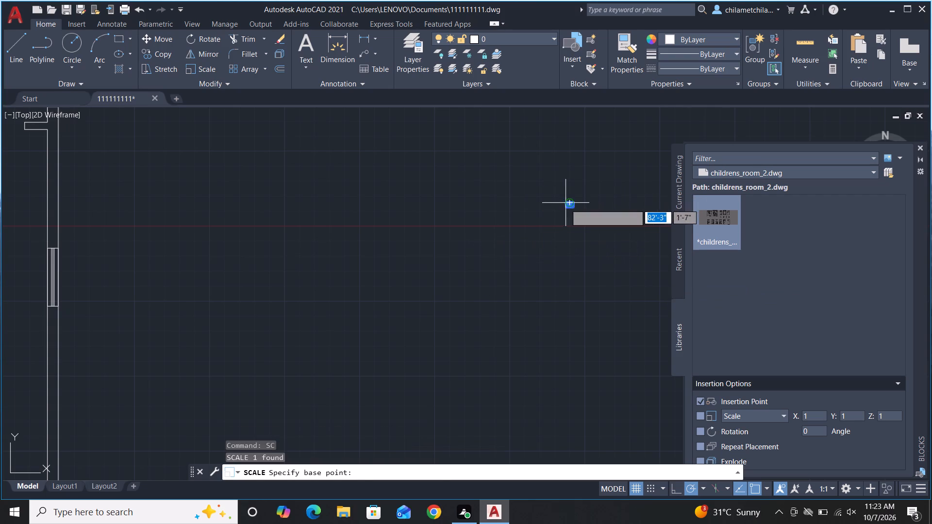
left_click(564, 204)
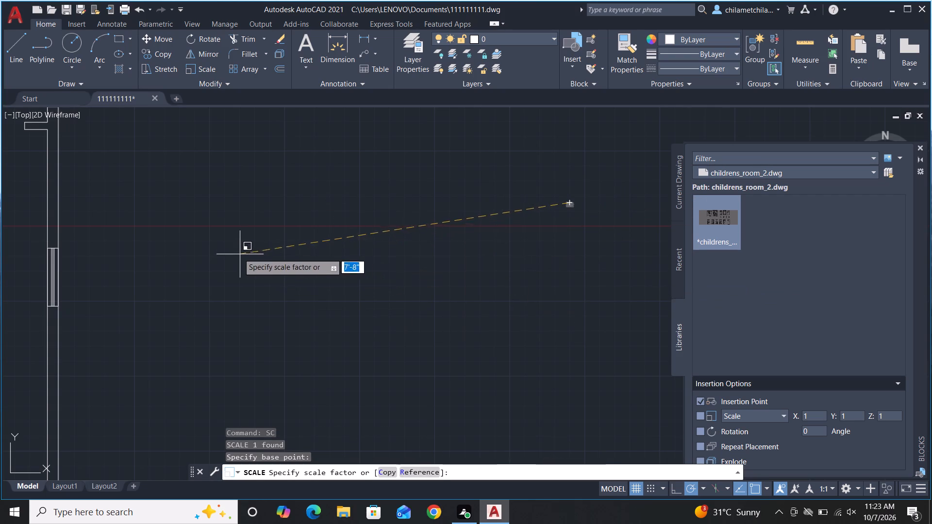
left_click(134, 256)
Explode the enlarged childrens_room_2 furniture block beside the floor plan into separate objects.
scroll(392, 224, "down", 3)
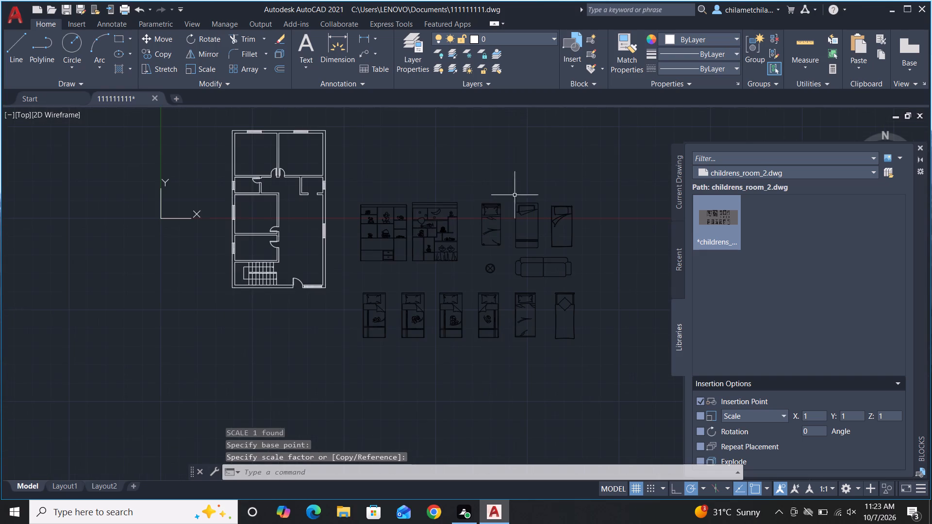
scroll(541, 185, "down", 1)
scroll(605, 161, "down", 1)
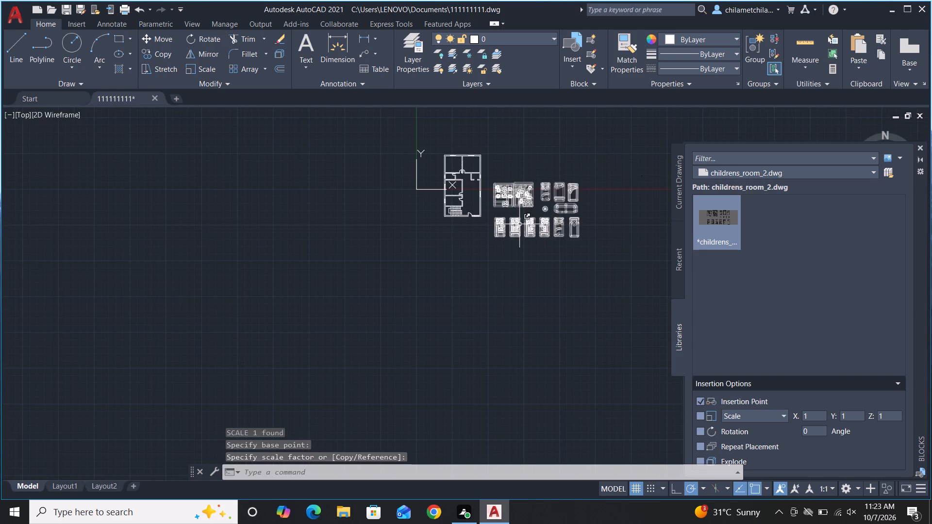
scroll(509, 207, "up", 2)
scroll(475, 203, "down", 2)
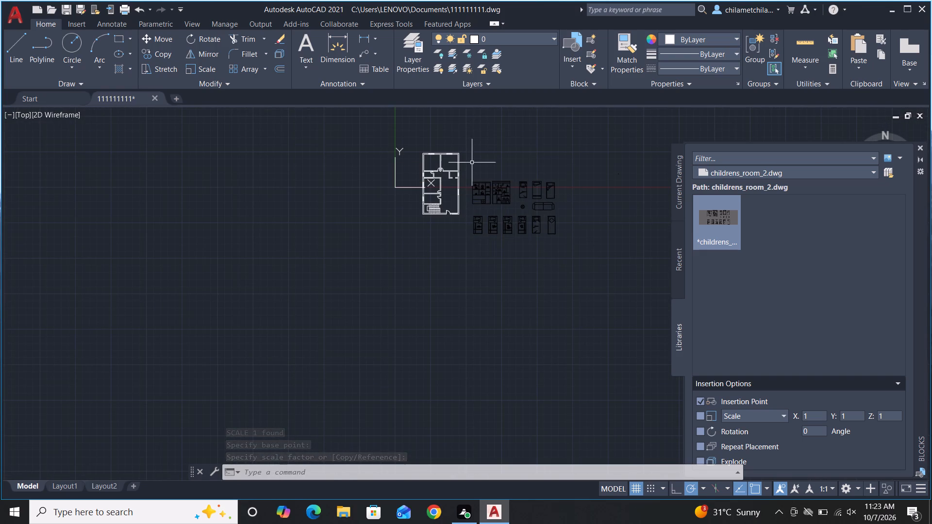
left_click(470, 169)
left_click(571, 251)
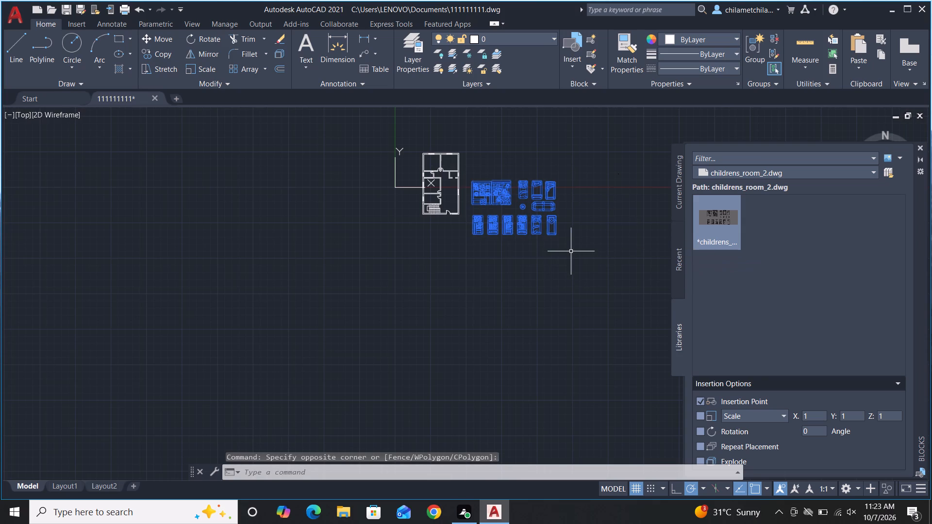
type("EX")
key("p")
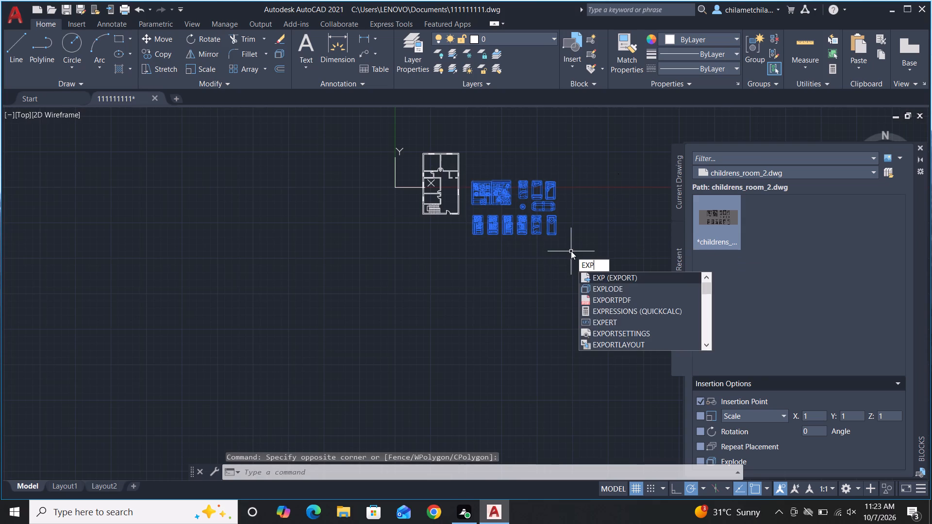
key("l")
left_click(631, 276)
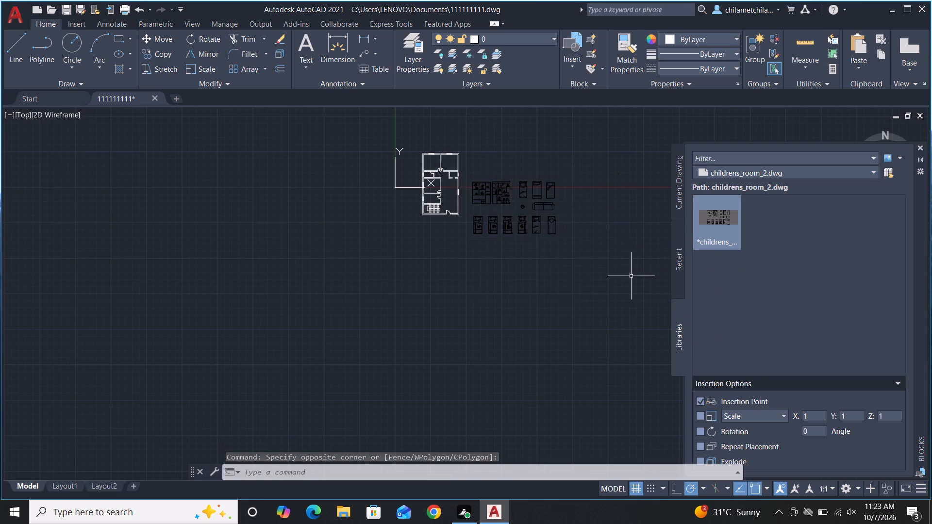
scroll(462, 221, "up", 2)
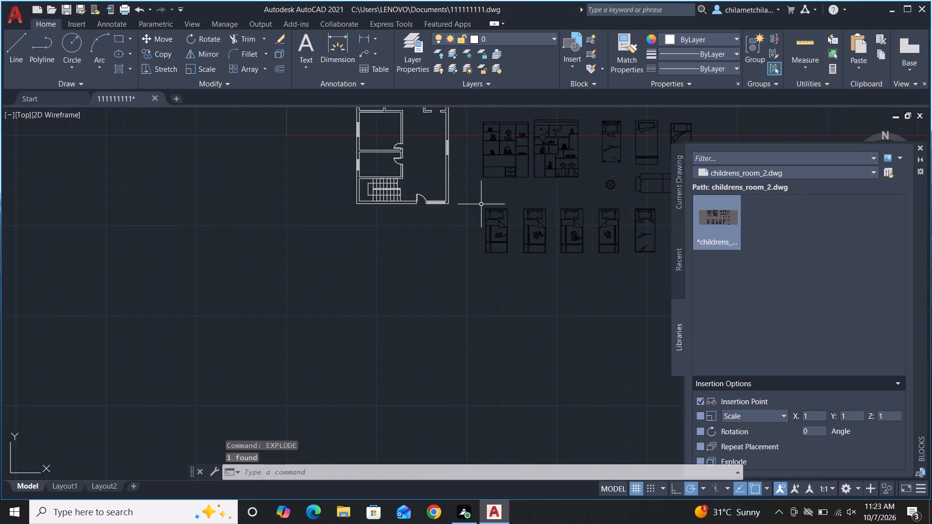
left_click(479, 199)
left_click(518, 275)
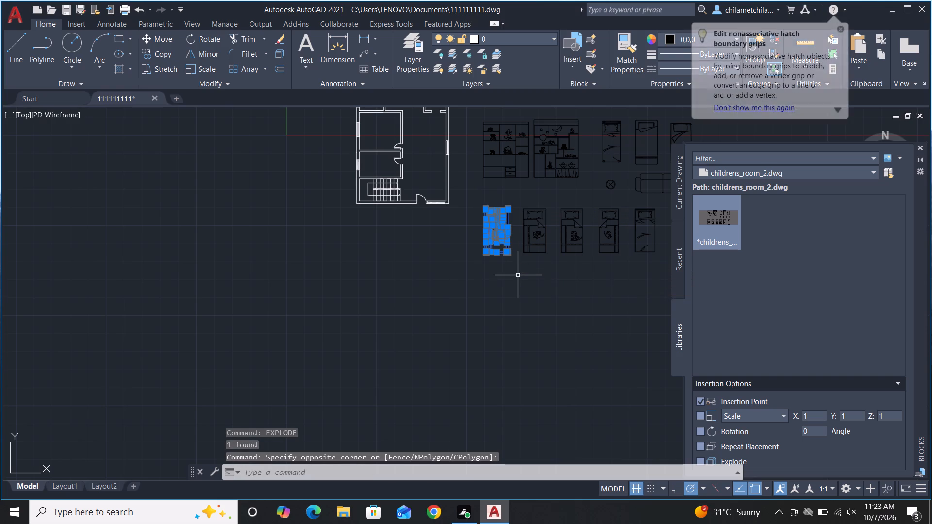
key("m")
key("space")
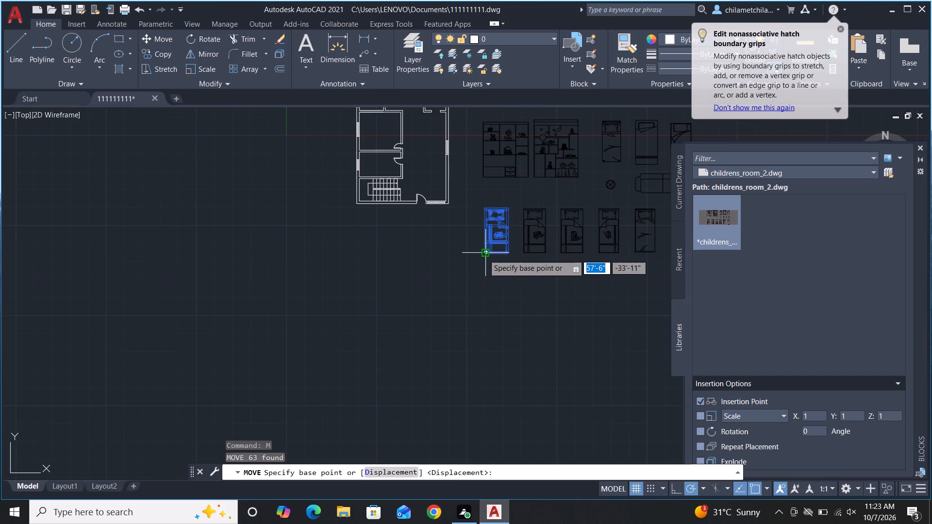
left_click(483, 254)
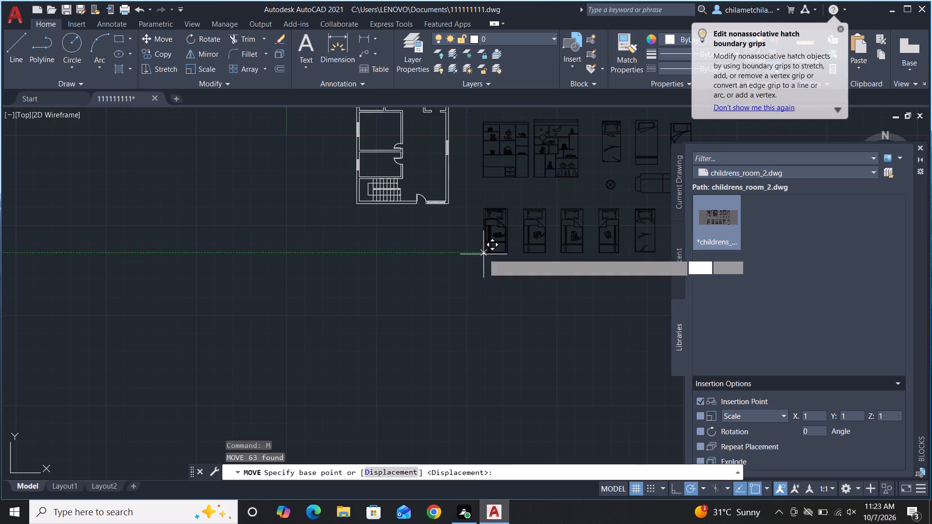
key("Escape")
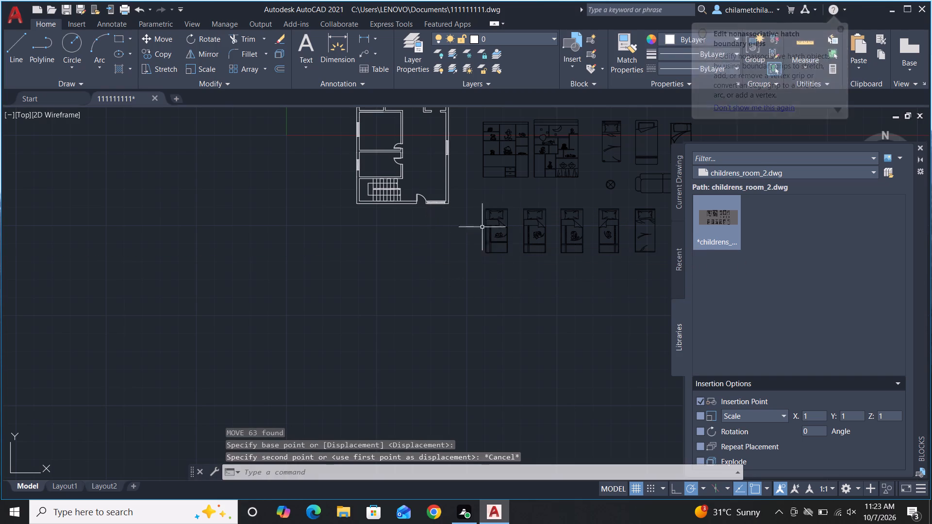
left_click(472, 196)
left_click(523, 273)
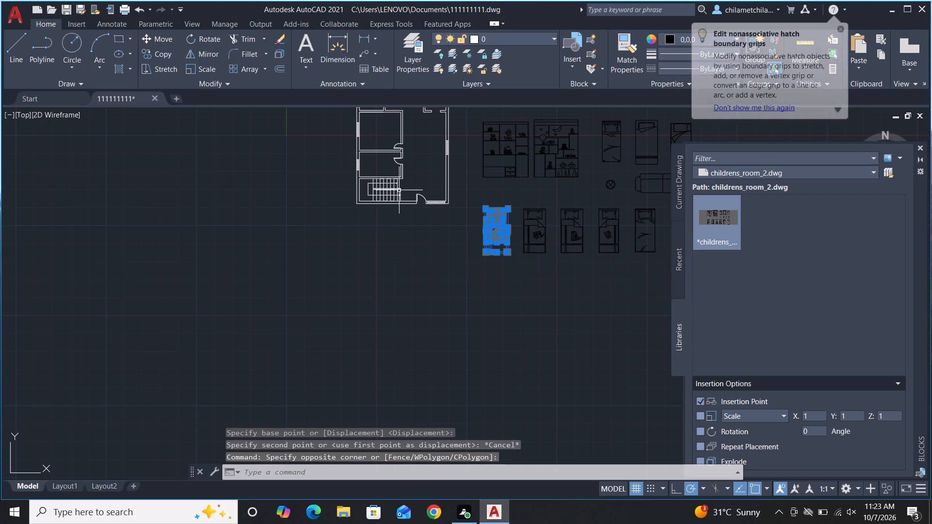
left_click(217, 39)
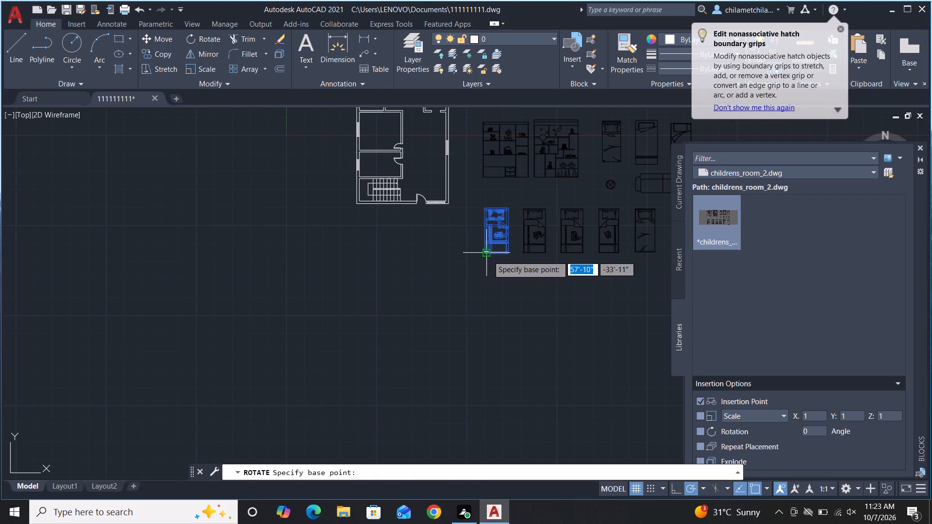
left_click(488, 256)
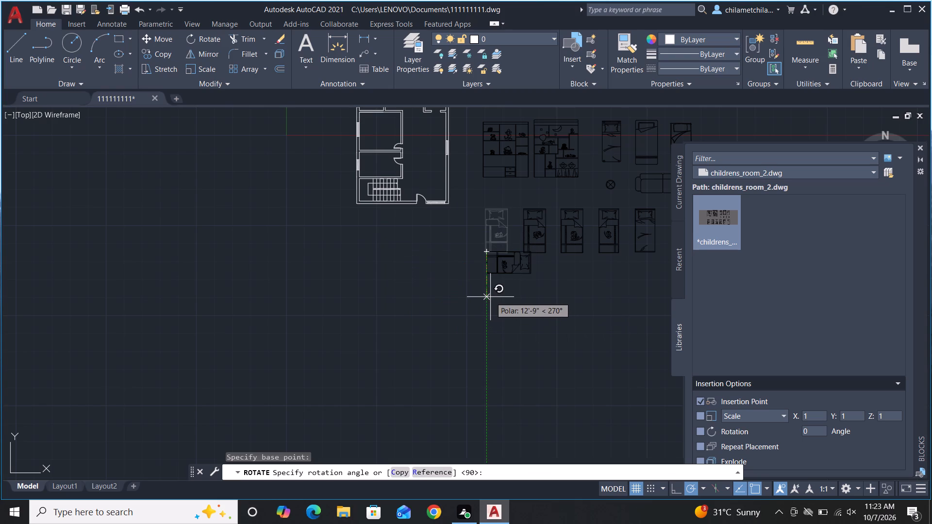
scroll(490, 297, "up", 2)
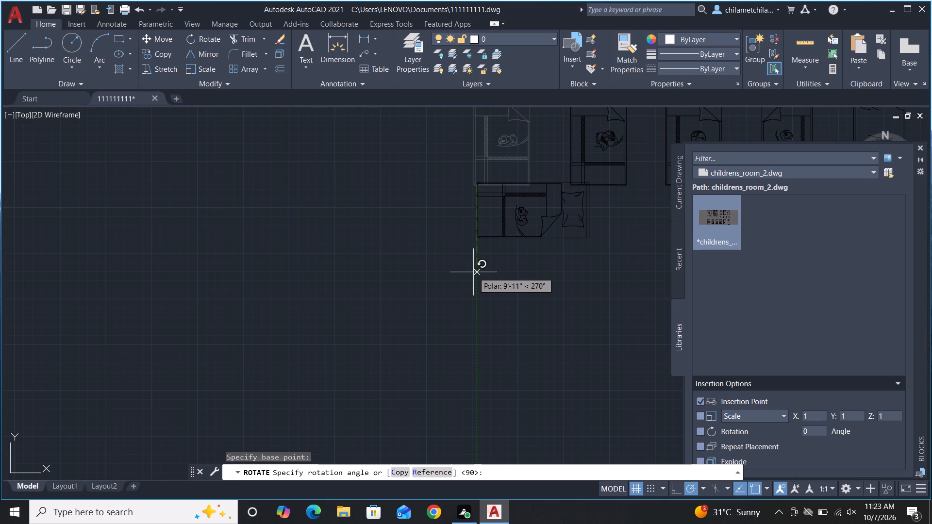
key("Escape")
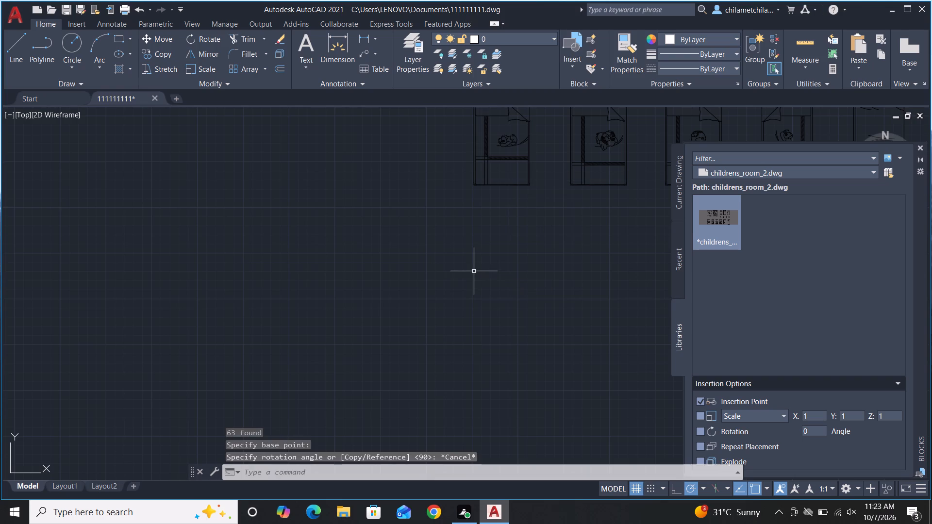
Move the first bed of the lower furniture row to the empty space below the floor plan.
scroll(474, 271, "down", 2)
left_click(460, 190)
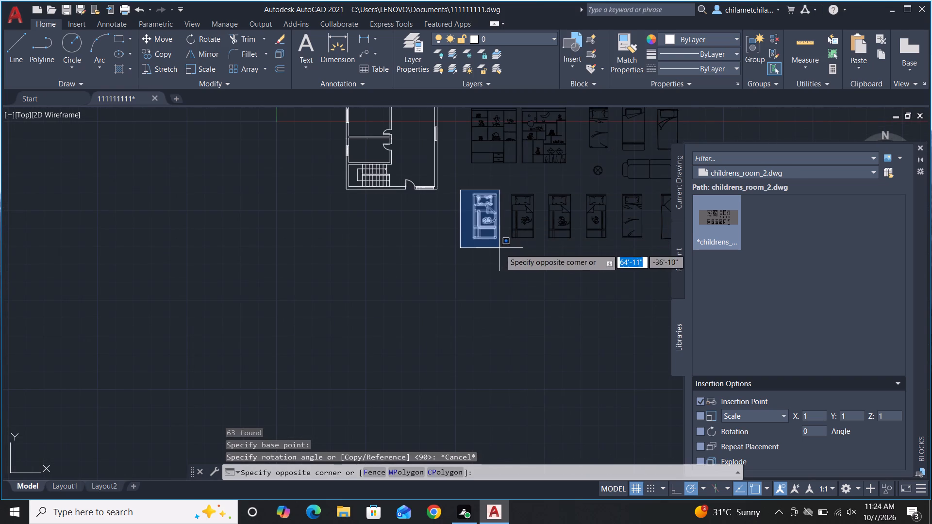
left_click(503, 254)
type("M")
key("space")
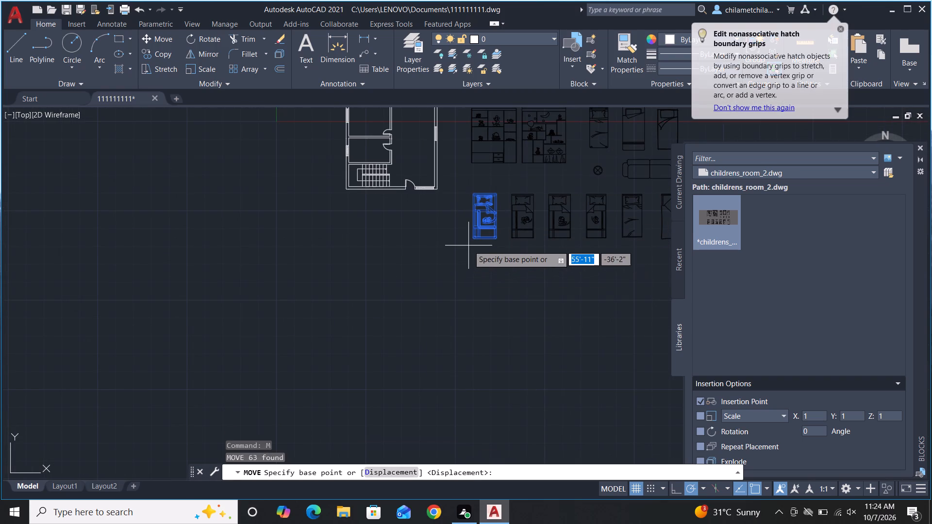
left_click(475, 242)
left_click(371, 311)
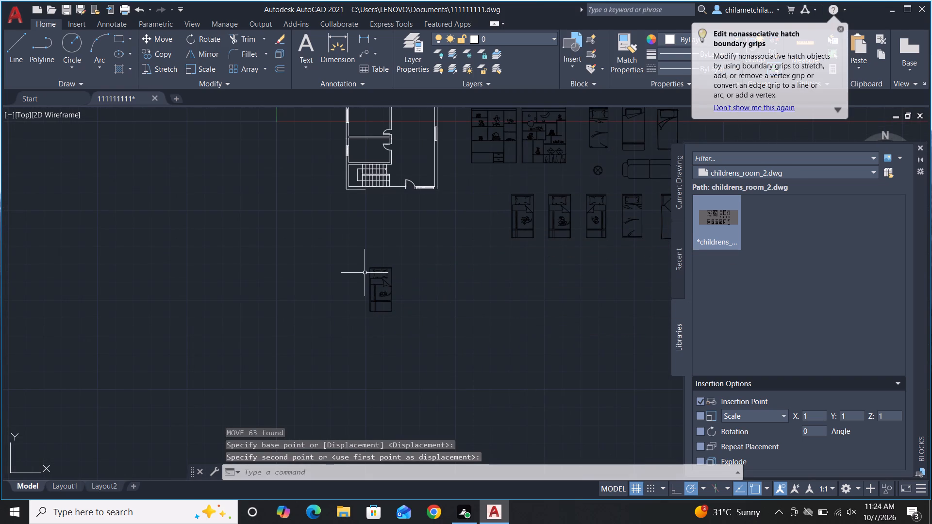
key("Escape")
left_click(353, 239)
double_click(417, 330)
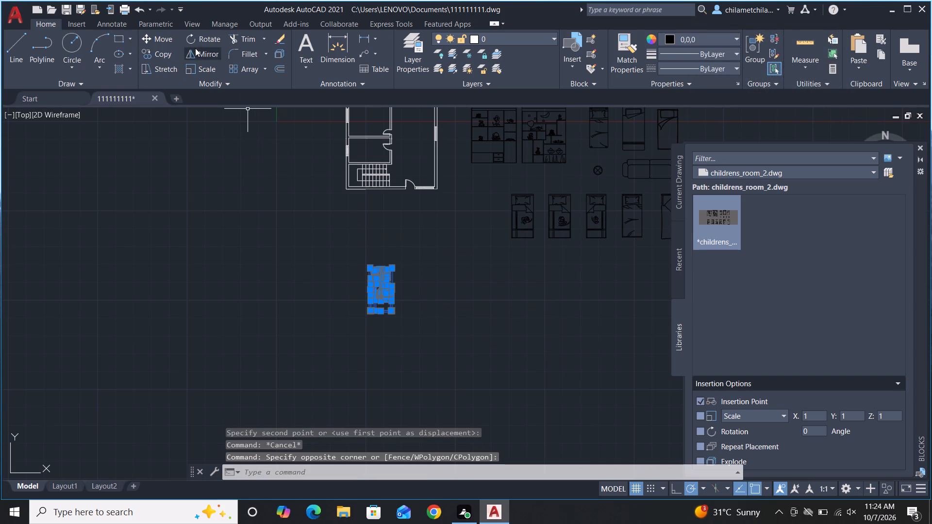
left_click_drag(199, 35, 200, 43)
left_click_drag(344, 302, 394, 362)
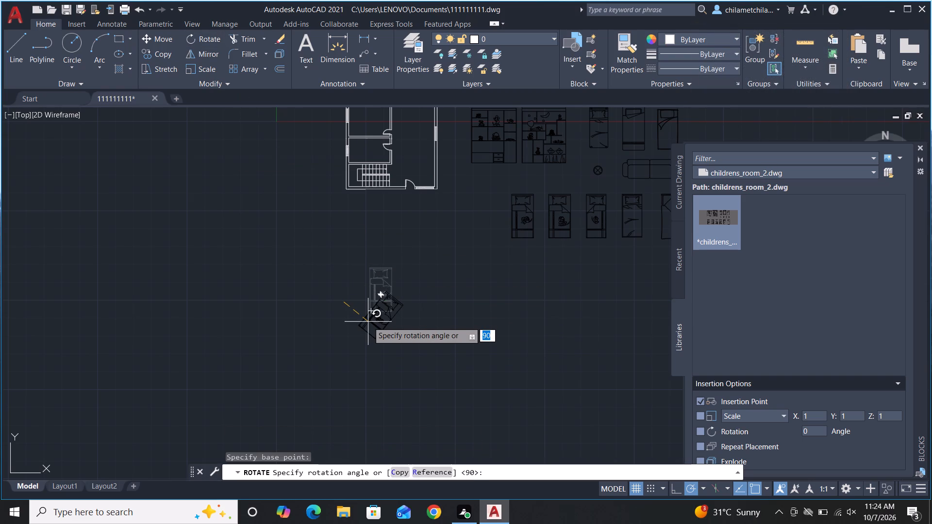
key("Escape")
Rotate the bed below the floor plan a quarter turn clockwise about its lower-right corner so it lies horizontally.
double_click(350, 245)
left_click(432, 374)
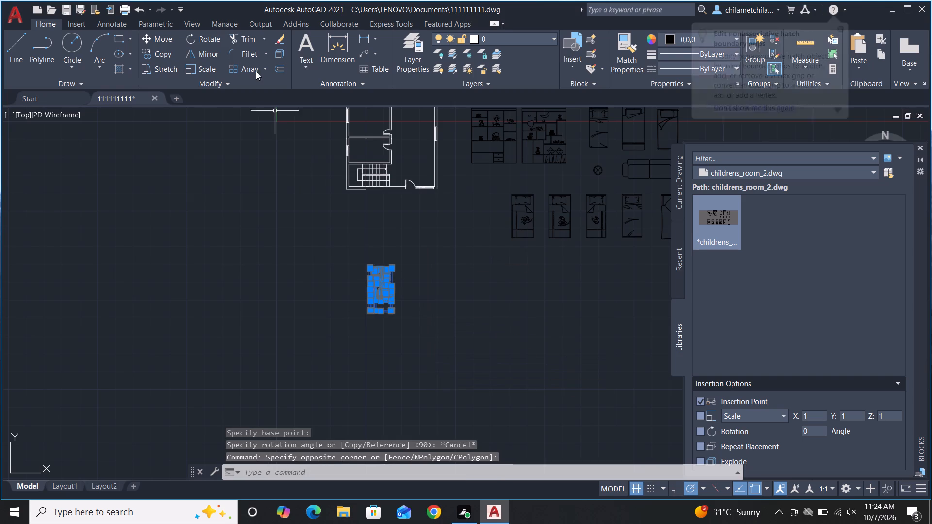
left_click(216, 40)
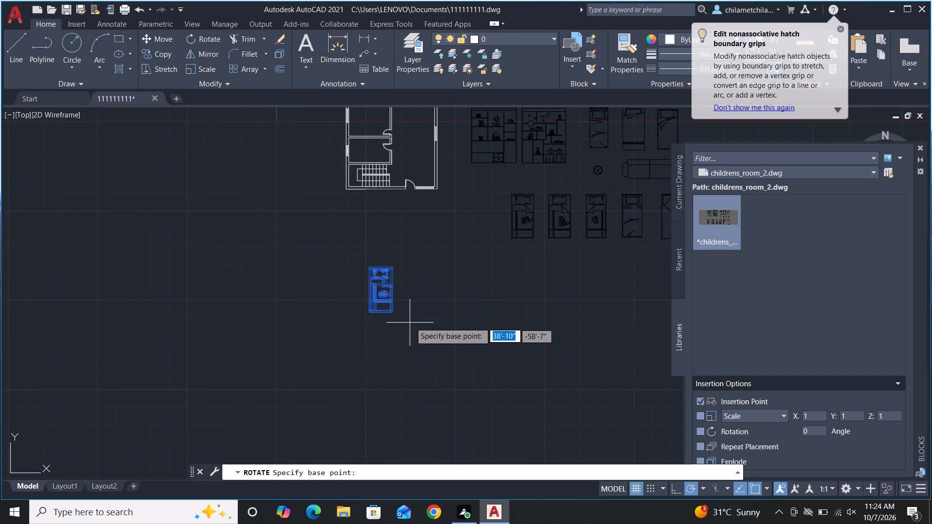
left_click(390, 311)
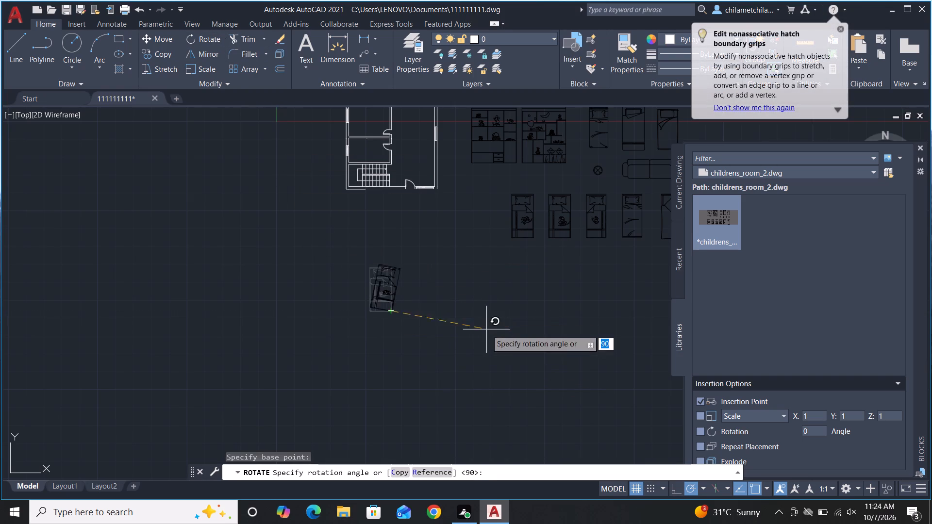
left_click(386, 339)
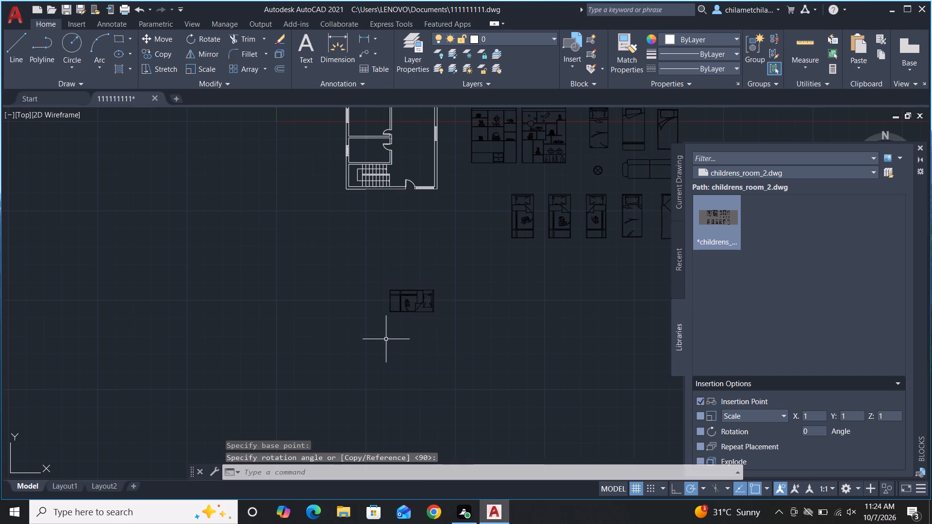
Move the rotated bed to the empty space beside the floor plan's upper-right bedroom, above the shelving units.
left_click(367, 250)
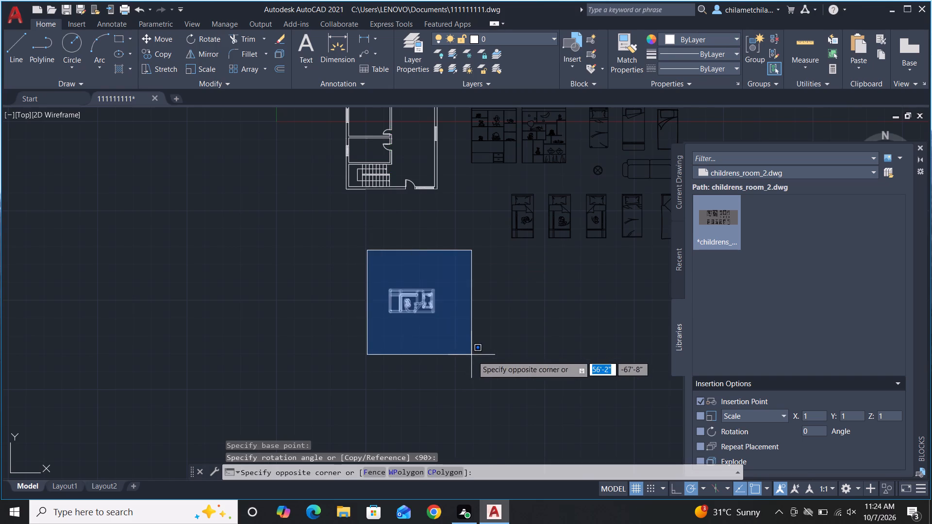
left_click(474, 357)
type("M")
key("space")
scroll(411, 349, "down", 2)
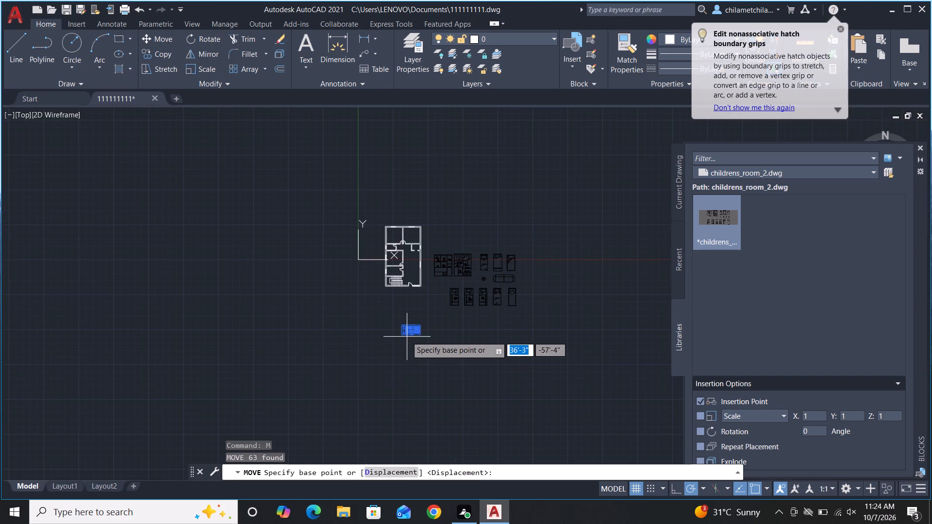
left_click(399, 325)
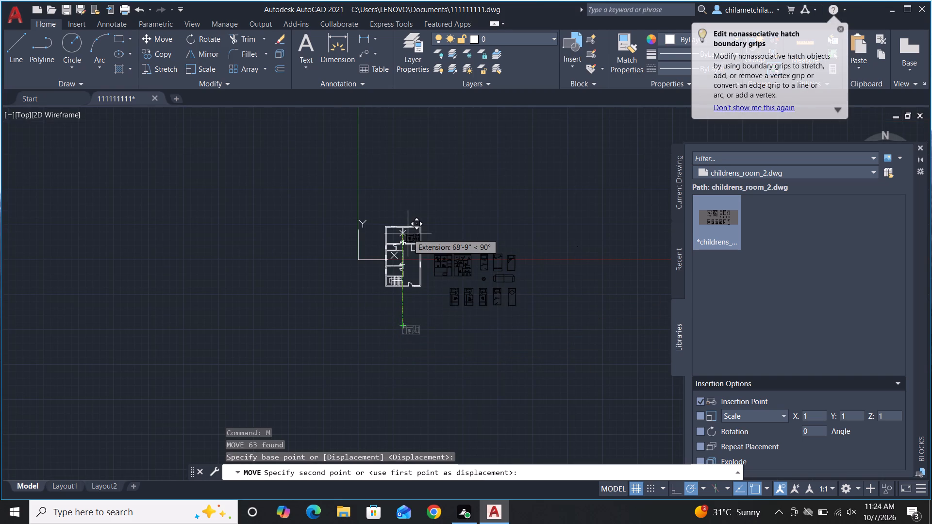
scroll(408, 233, "up", 5)
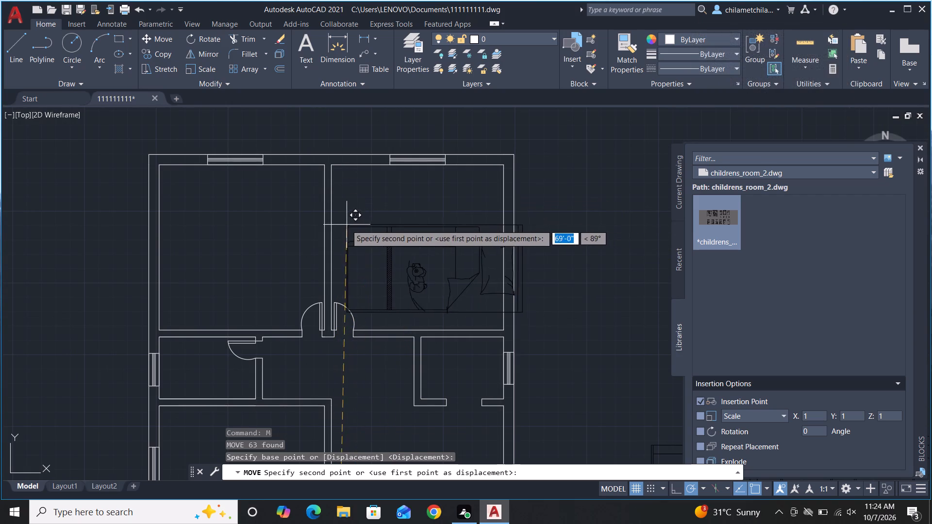
scroll(260, 197, "down", 2)
left_click(410, 191)
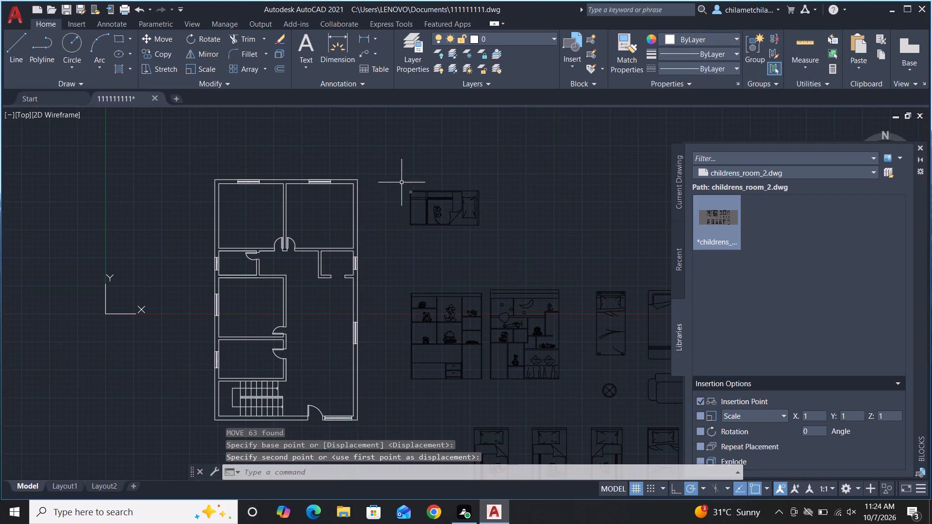
Scale the bed down from its upper-right corner to about three quarters of its size.
left_click(378, 160)
left_click(520, 237)
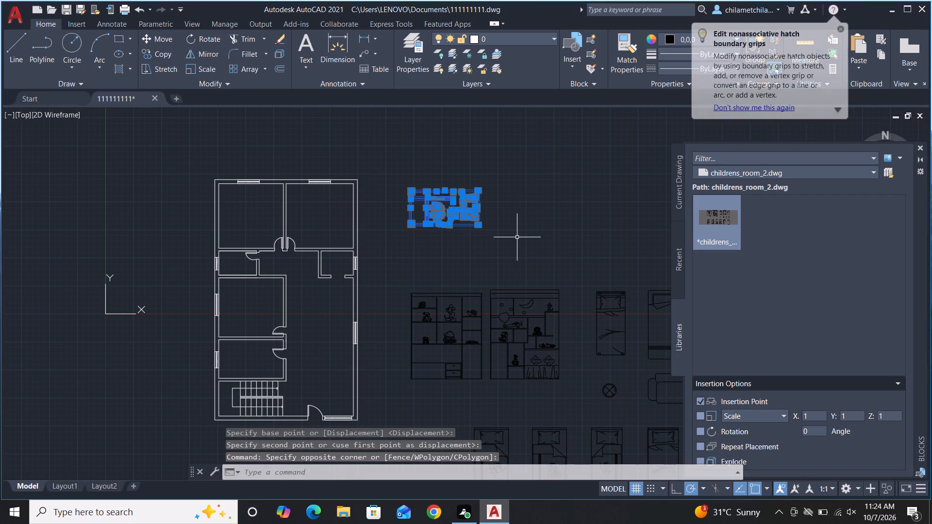
type("SC")
key("space")
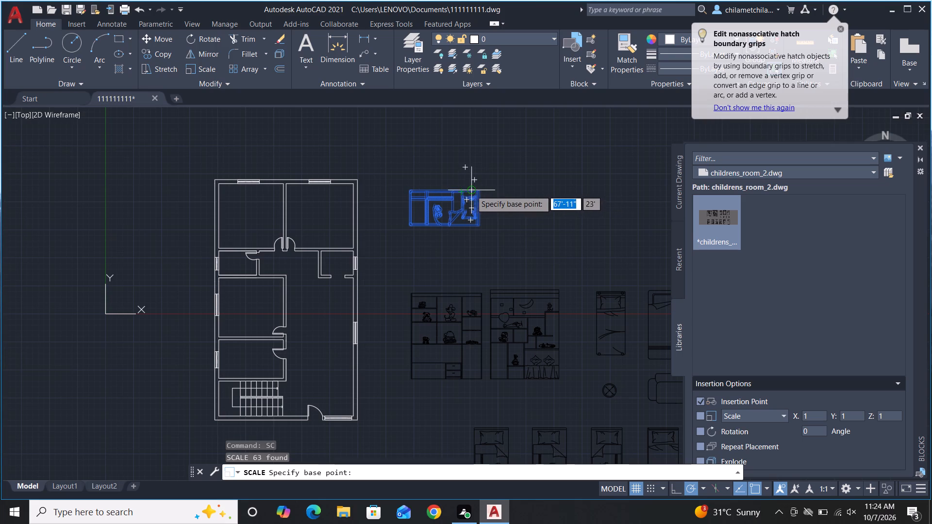
left_click(479, 192)
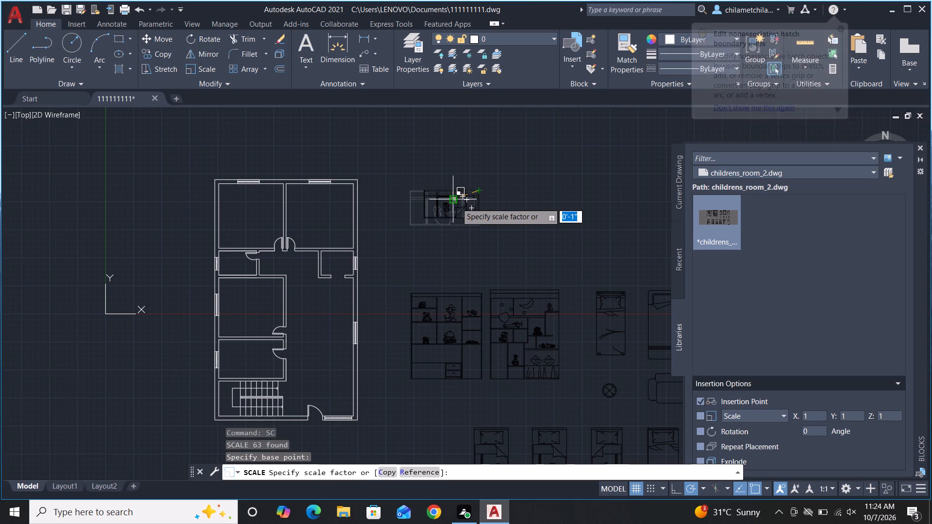
left_click(458, 203)
Move the reduced bed into the upper-right bedroom of the floor plan, below the window.
left_click(387, 164)
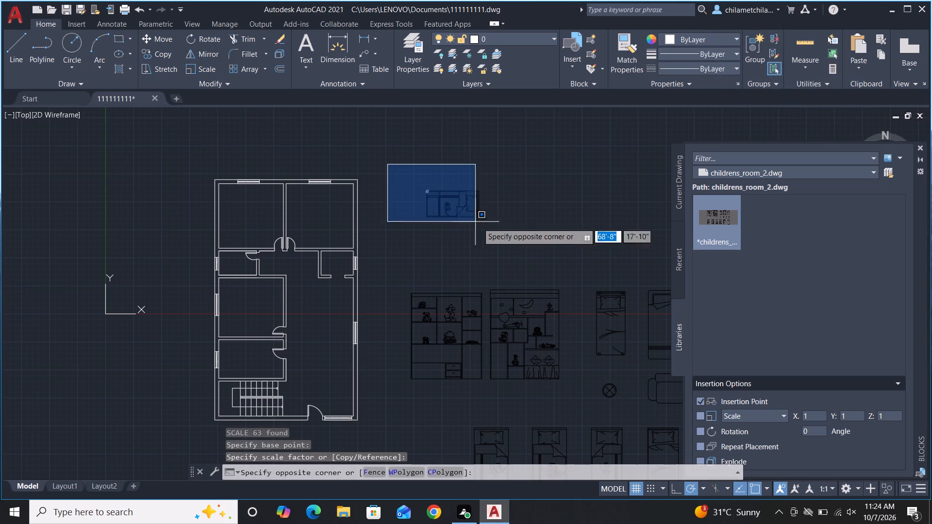
left_click(508, 242)
type("M")
key("space")
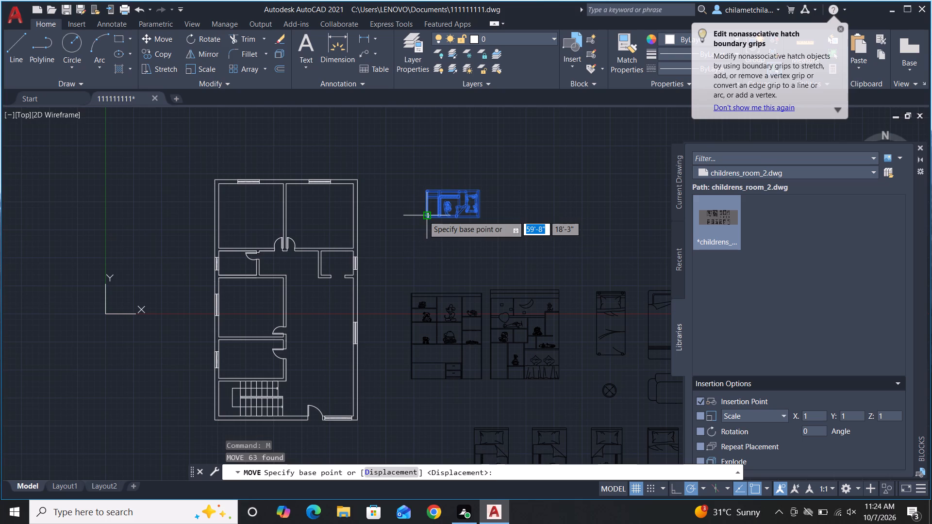
left_click(424, 215)
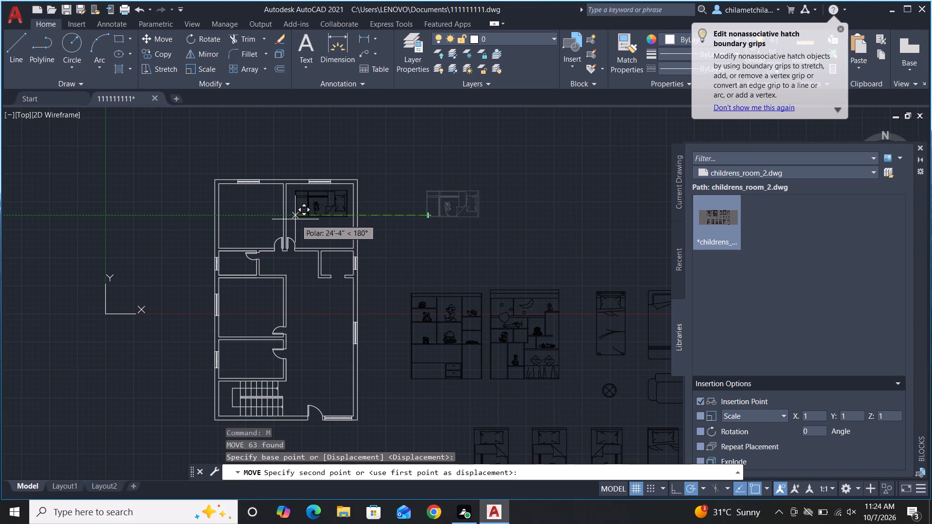
left_click(295, 219)
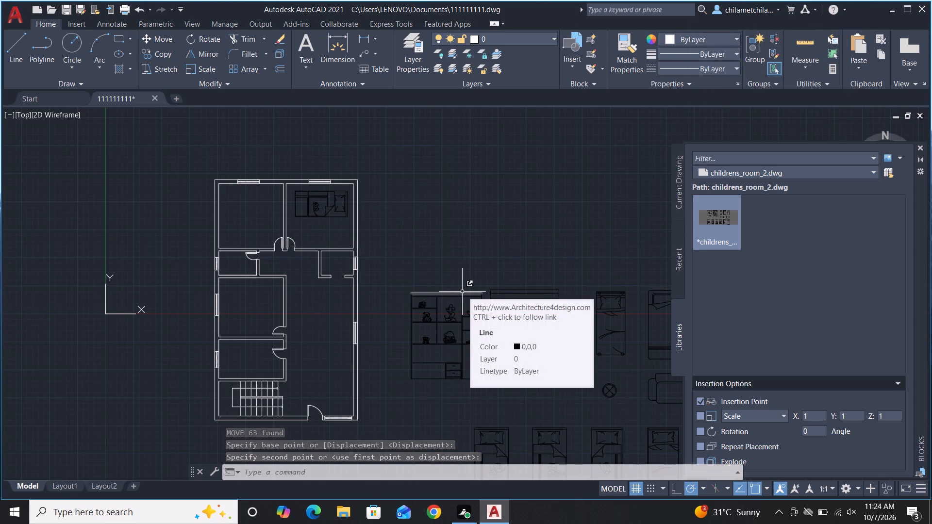
Scale the bed in the upper-right bedroom down again from its lower-left corner to about three quarters of its size.
scroll(268, 148, "down", 1)
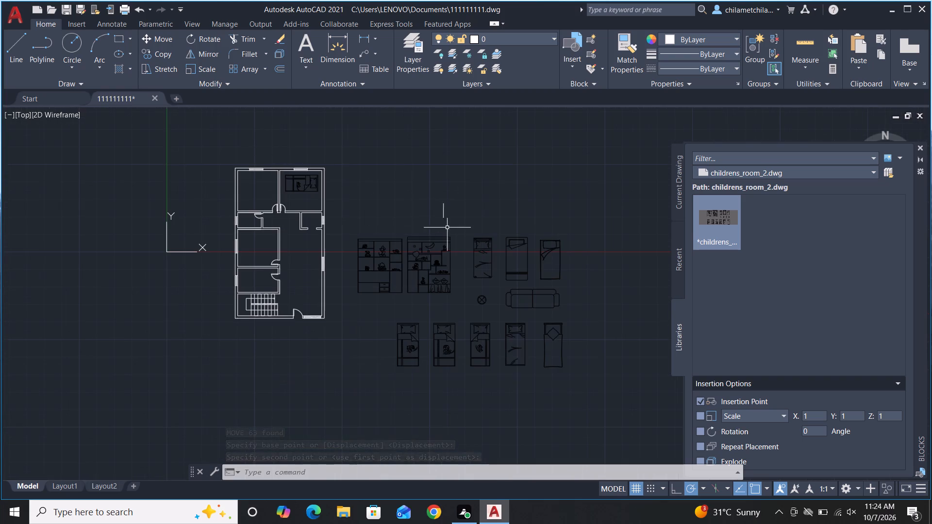
scroll(473, 230, "down", 1)
scroll(357, 201, "up", 3)
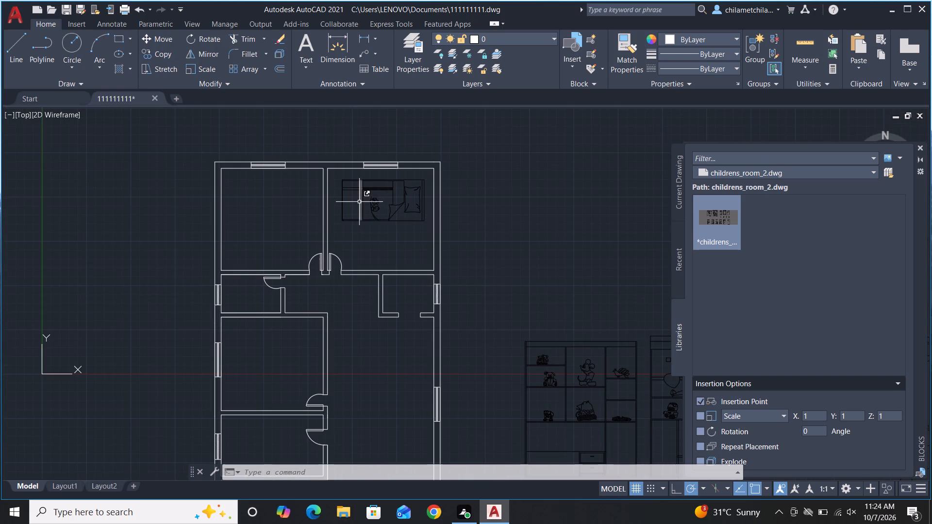
scroll(354, 203, "down", 1)
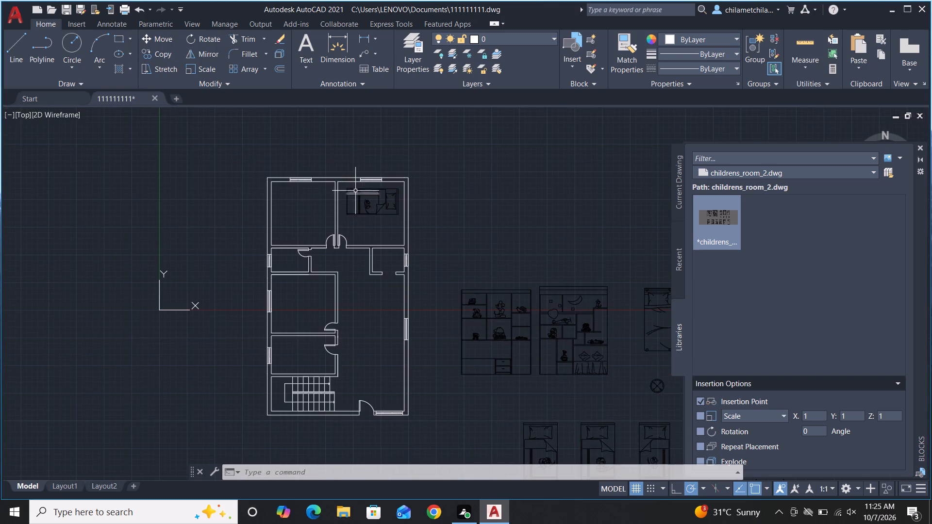
scroll(338, 180, "up", 3)
left_click(354, 202)
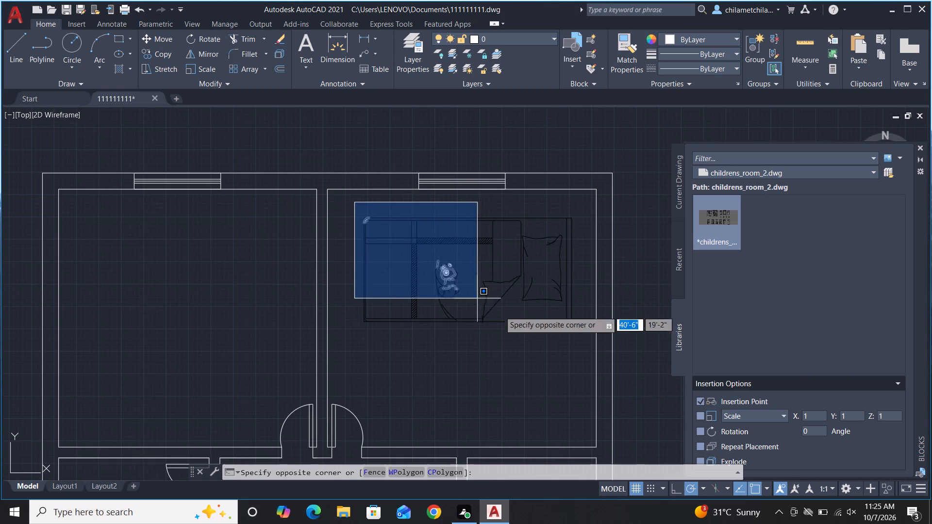
left_click(579, 351)
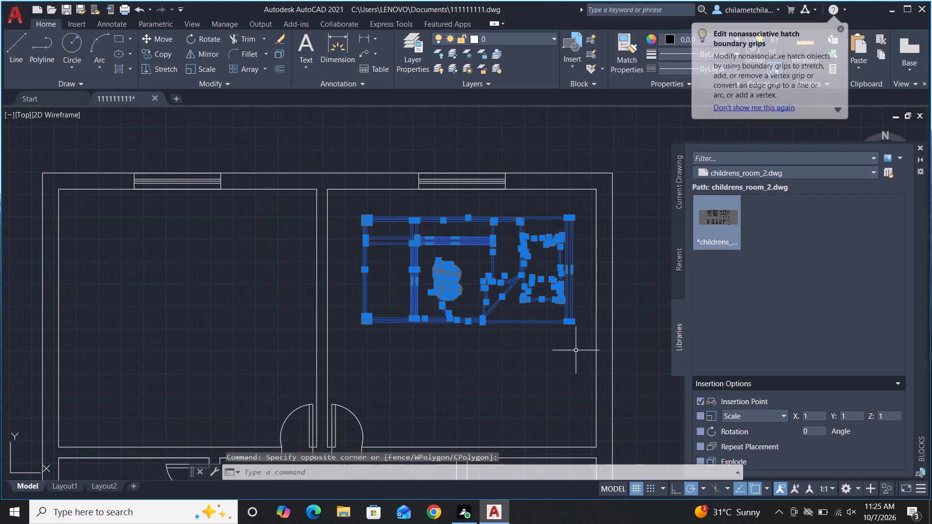
key("s")
key("c")
key("space")
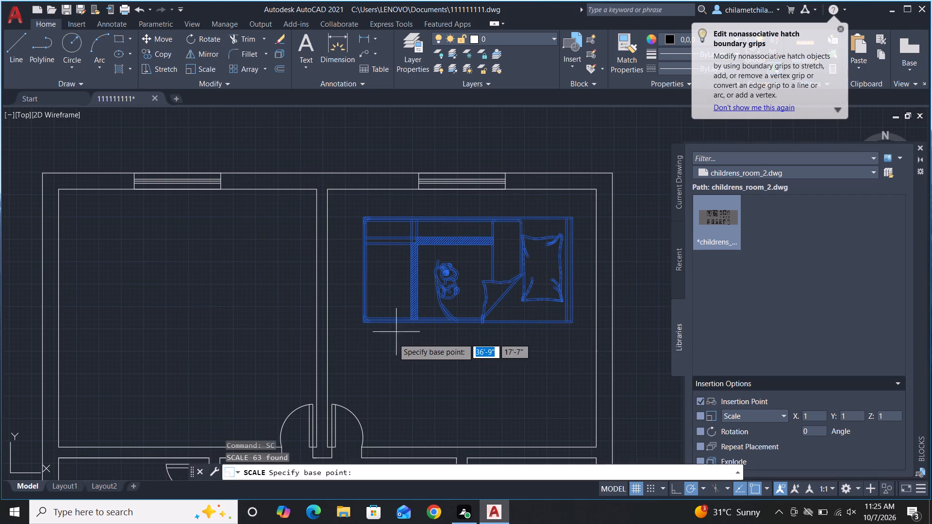
left_click(362, 324)
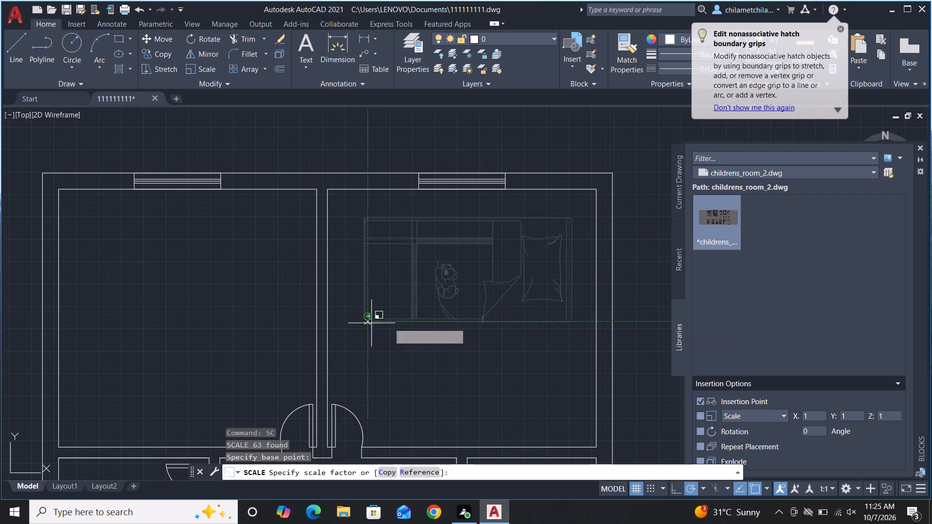
left_click(440, 322)
Move the bed about 3'-0" up and to the right, near the upper-right corner of the bedroom.
scroll(363, 254, "down", 1)
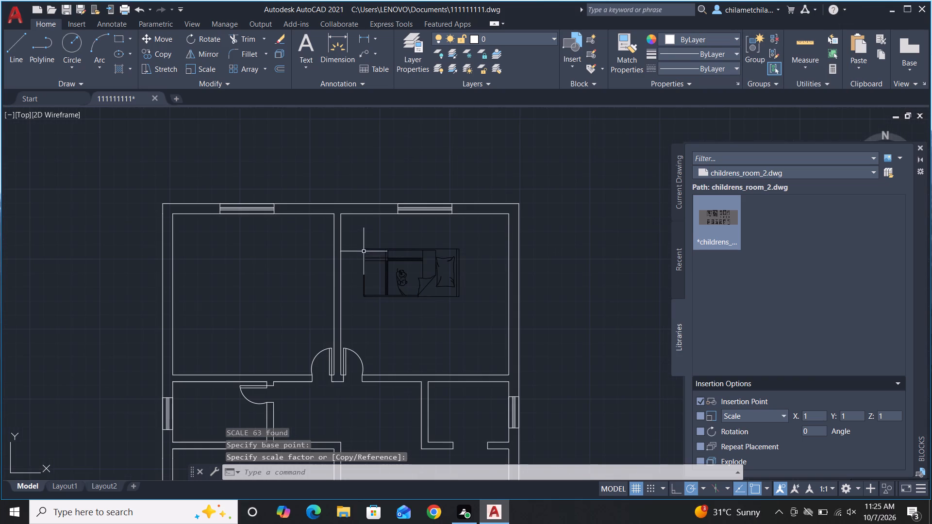
left_click(348, 239)
left_click(489, 325)
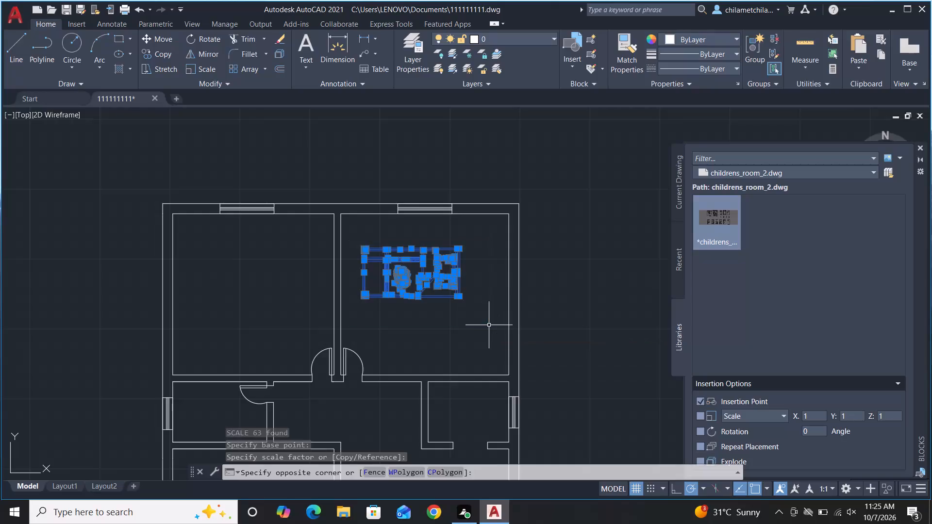
type("M")
key("space")
left_click(457, 298)
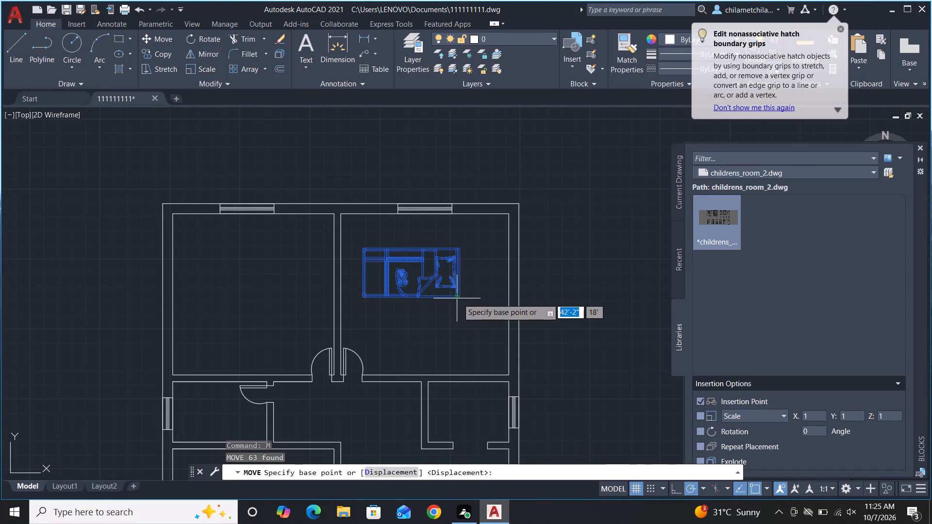
left_click(492, 277)
Change the colour of all the bed's objects in the upper-right bedroom to red.
scroll(321, 215, "down", 2)
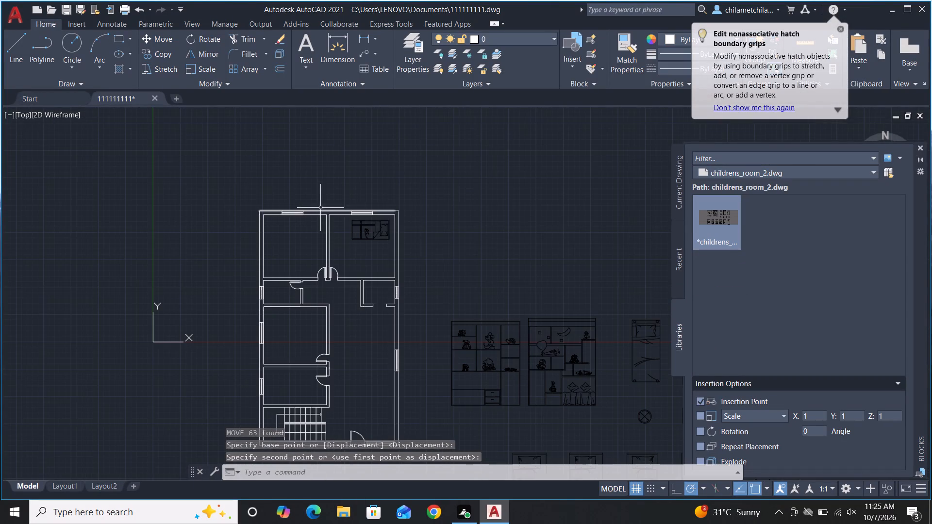
scroll(501, 250, "up", 2)
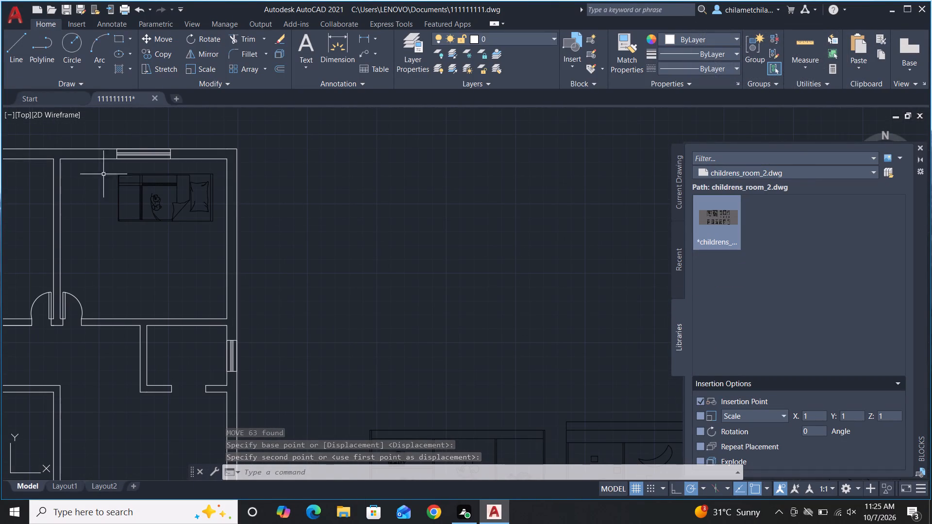
left_click(113, 167)
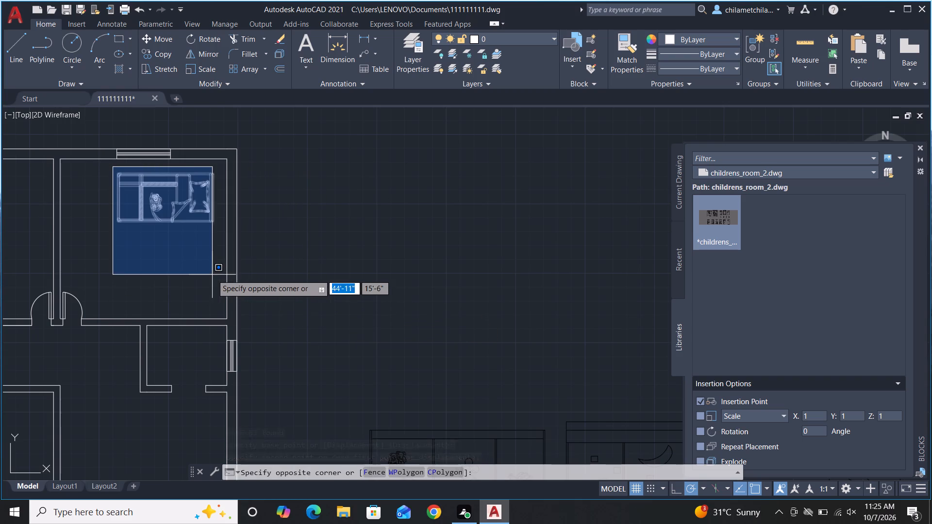
left_click(217, 275)
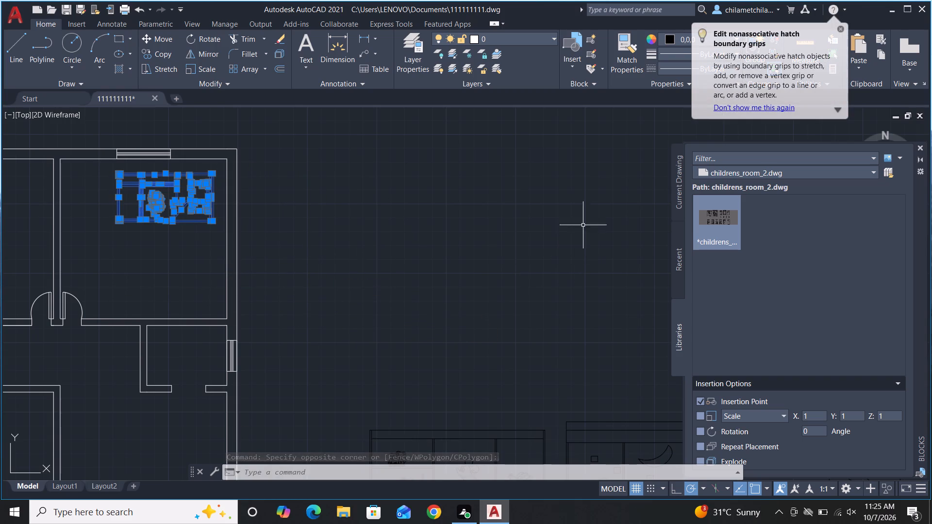
left_click(667, 40)
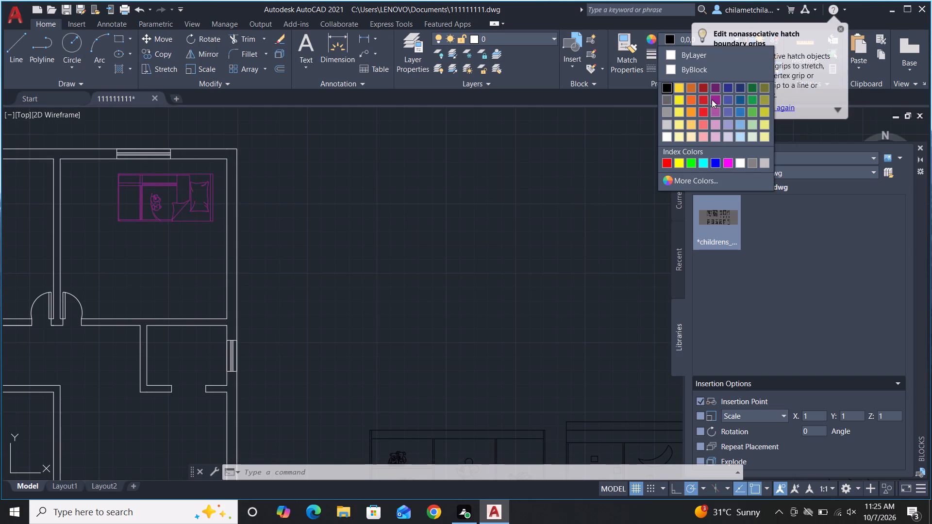
left_click(702, 100)
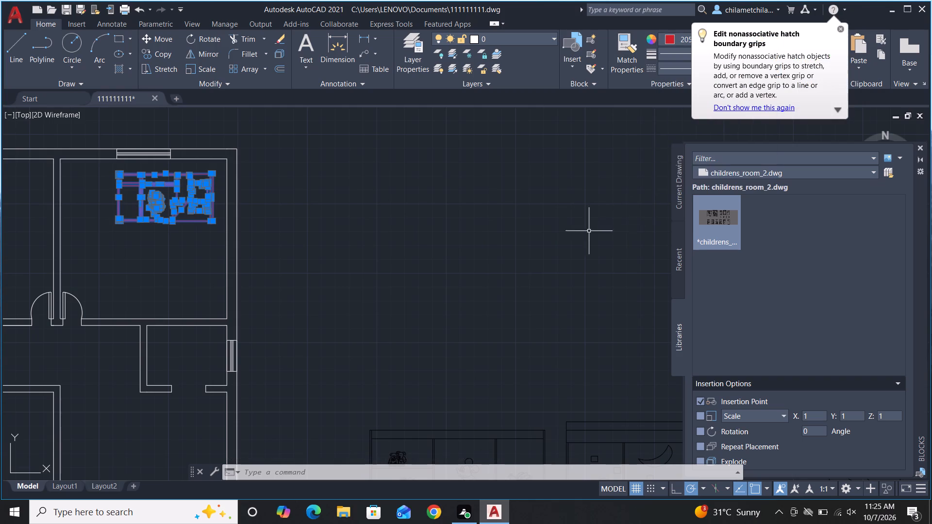
key("Escape")
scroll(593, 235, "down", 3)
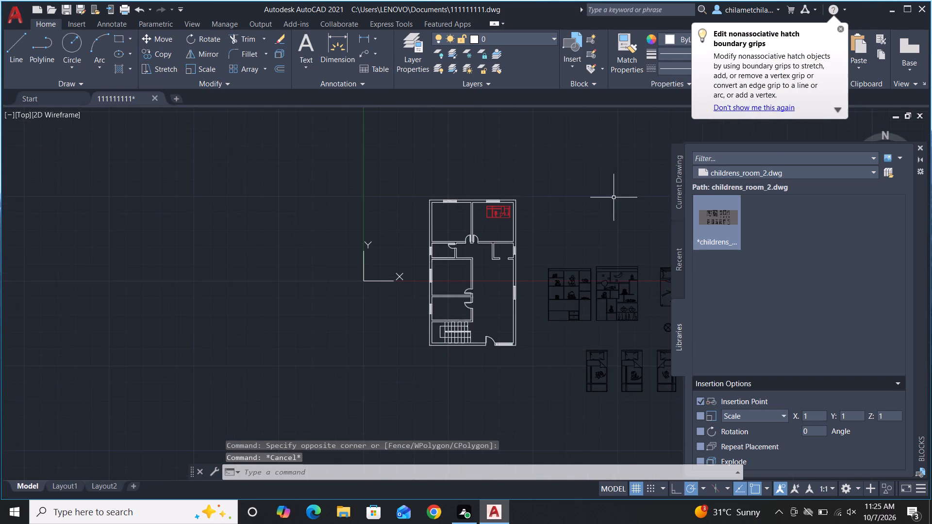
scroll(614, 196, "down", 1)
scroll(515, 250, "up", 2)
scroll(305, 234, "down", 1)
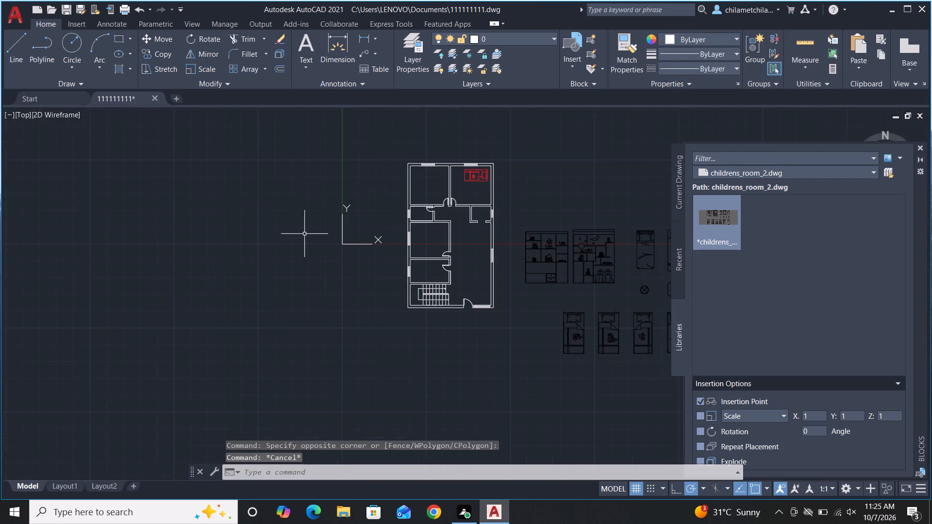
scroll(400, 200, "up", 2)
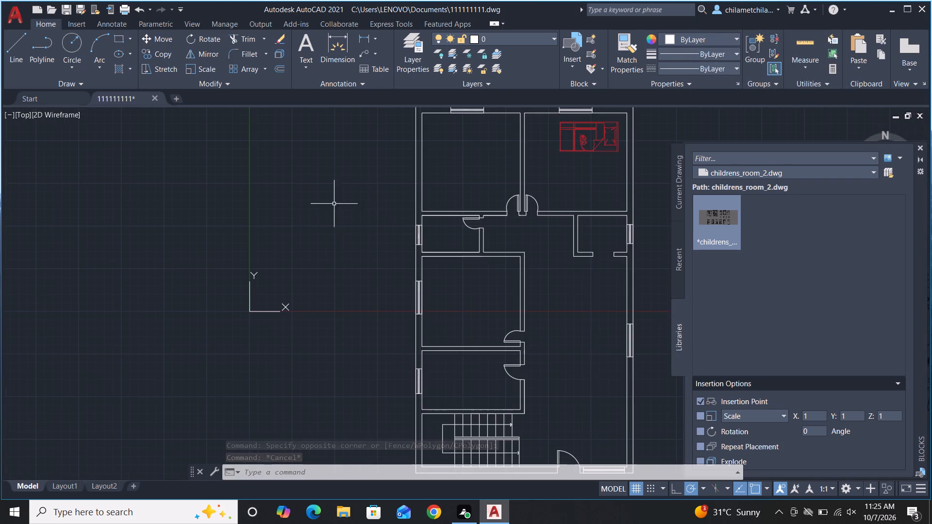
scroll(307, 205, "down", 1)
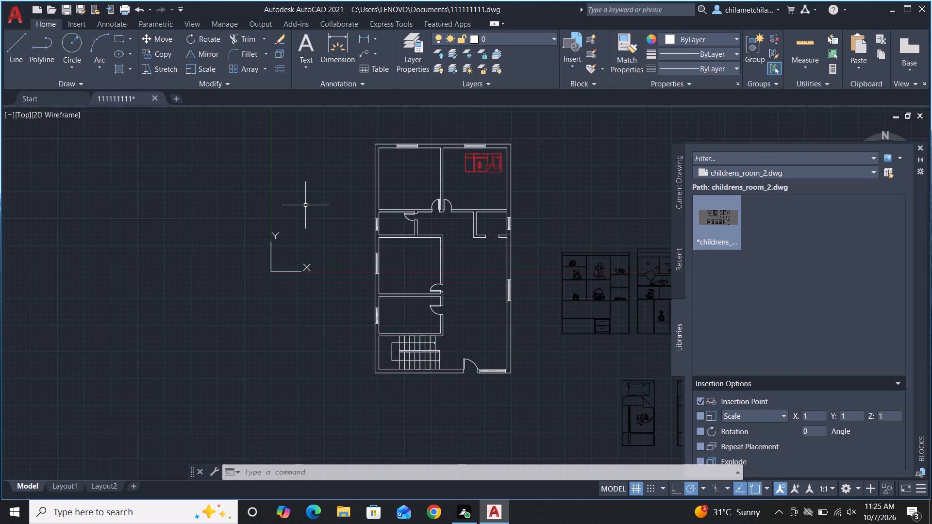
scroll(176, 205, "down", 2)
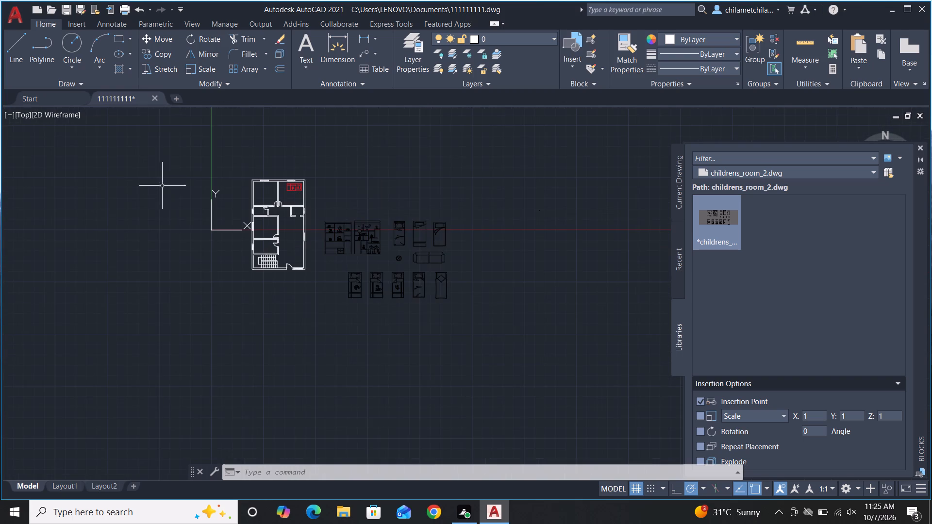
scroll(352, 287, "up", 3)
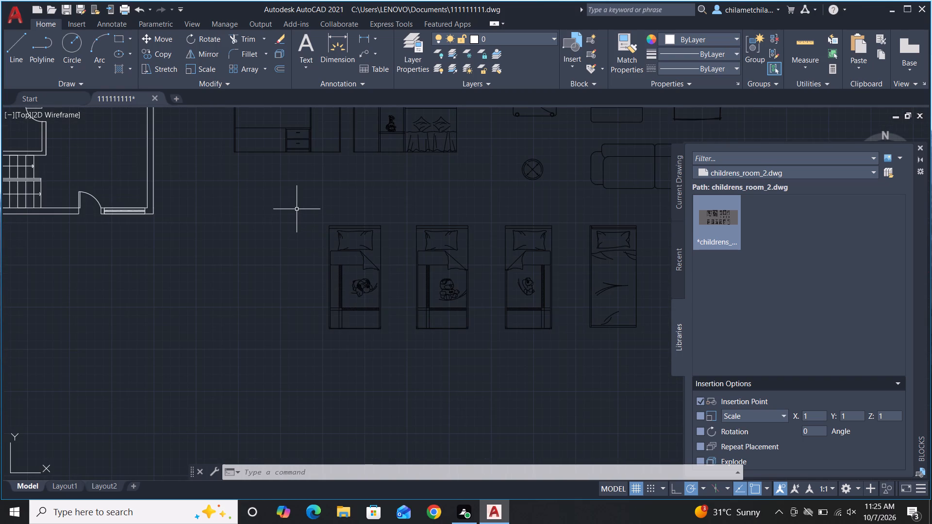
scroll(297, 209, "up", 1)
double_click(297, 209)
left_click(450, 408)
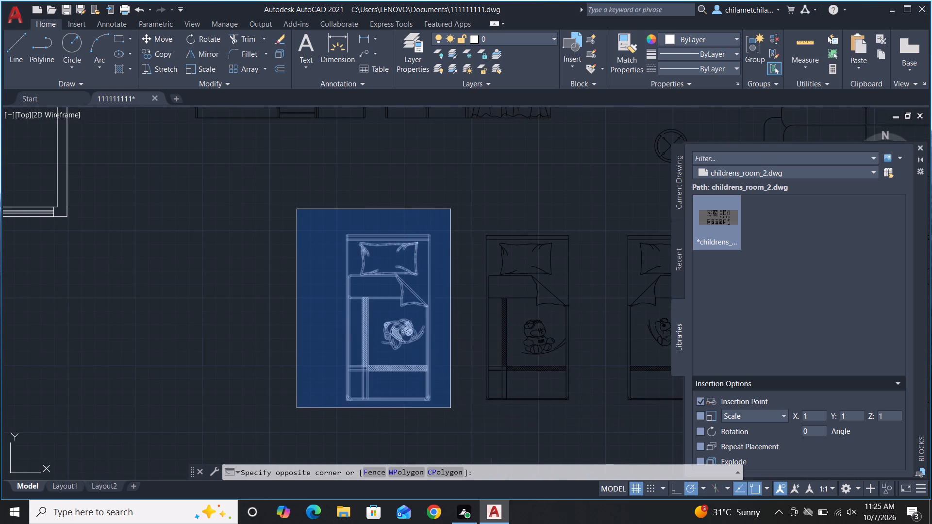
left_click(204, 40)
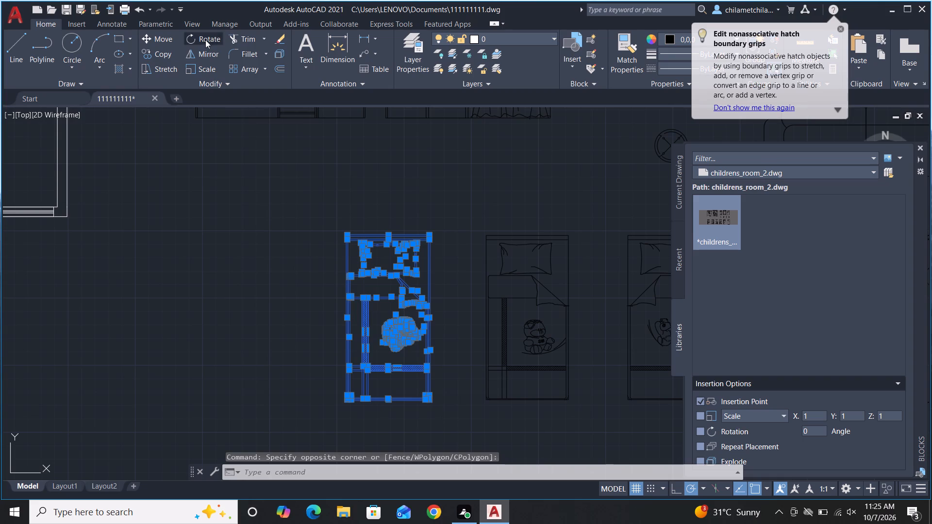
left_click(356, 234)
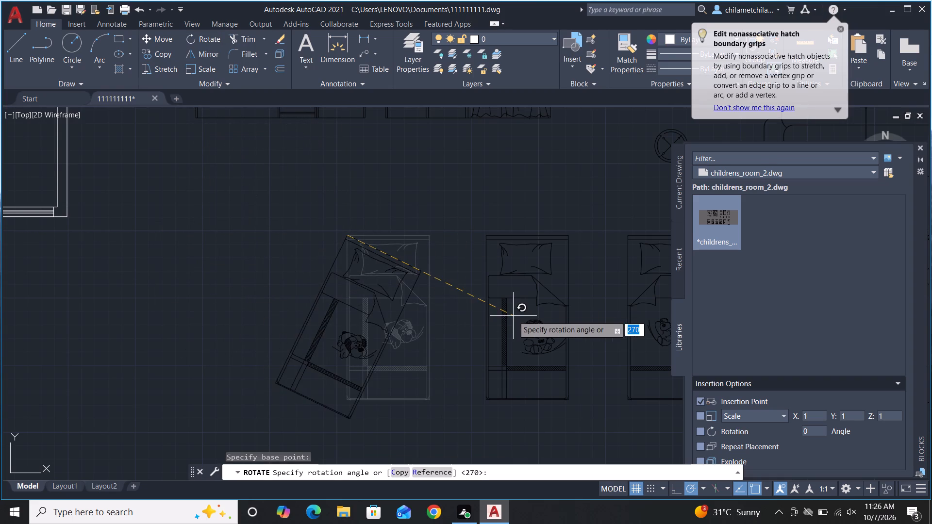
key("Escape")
Move the first dog-patterned bed of the lower furniture row about 80'-0" down and to the right into empty space.
scroll(219, 248, "down", 4)
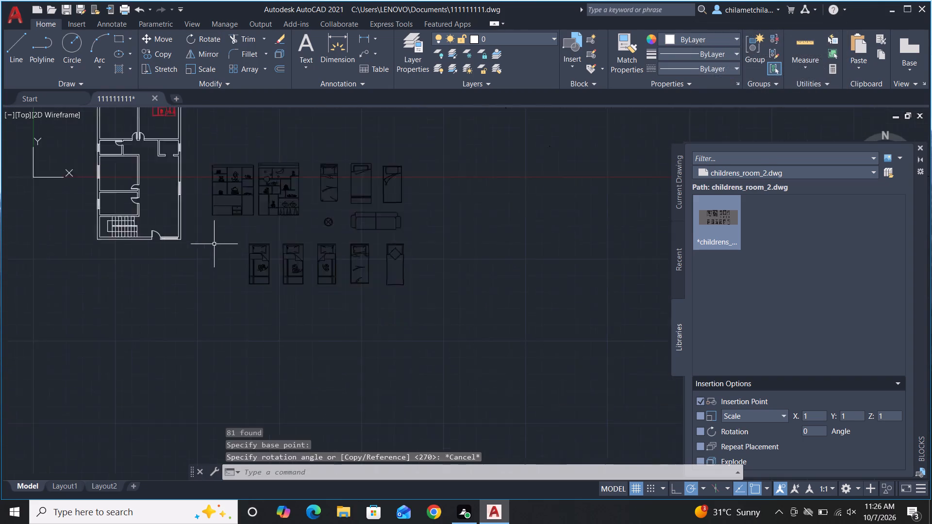
left_click(215, 233)
left_click(252, 287)
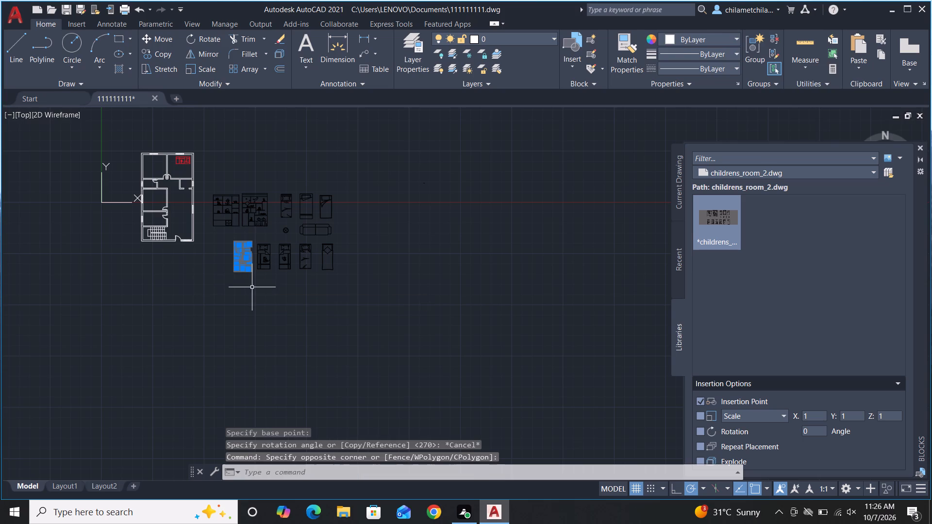
type("M")
key("space")
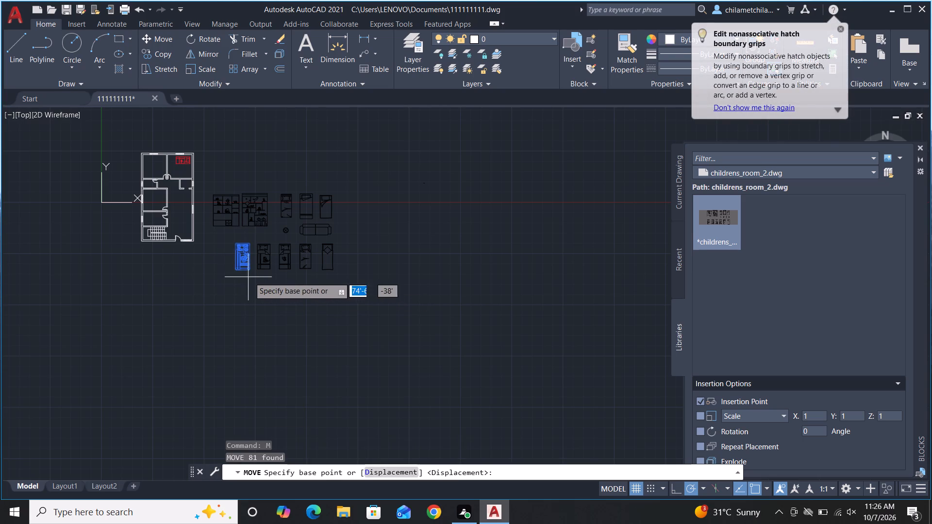
left_click(250, 272)
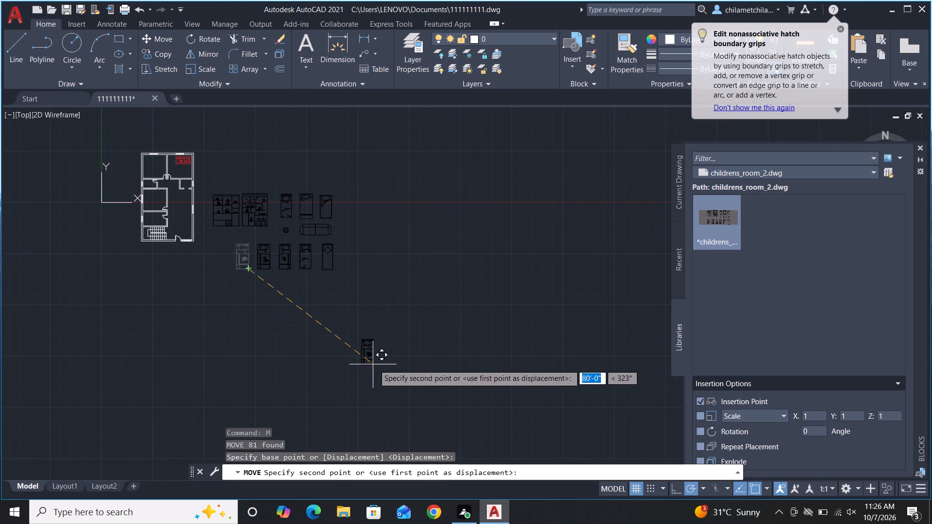
left_click(374, 364)
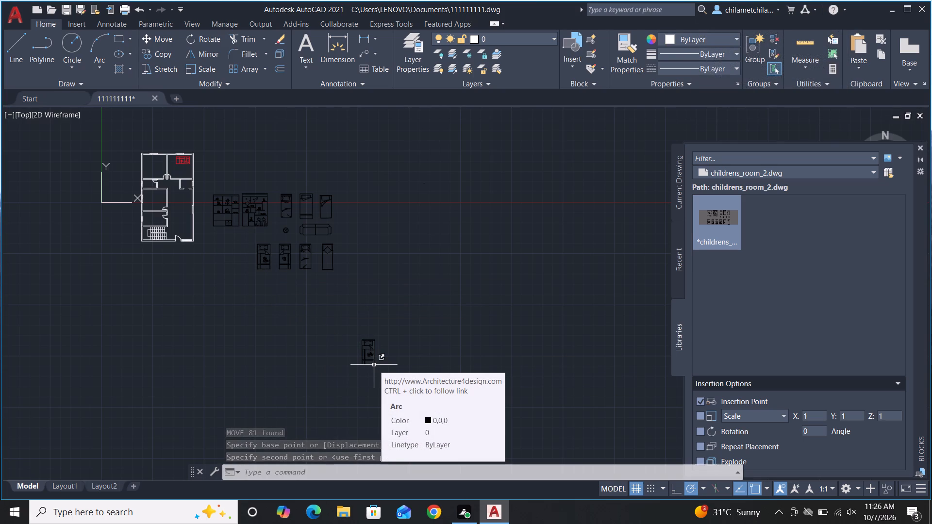
Rotate the separated dog-patterned bed by 270° so it lies horizontally with its pillow on the right.
left_click(348, 317)
left_click(409, 398)
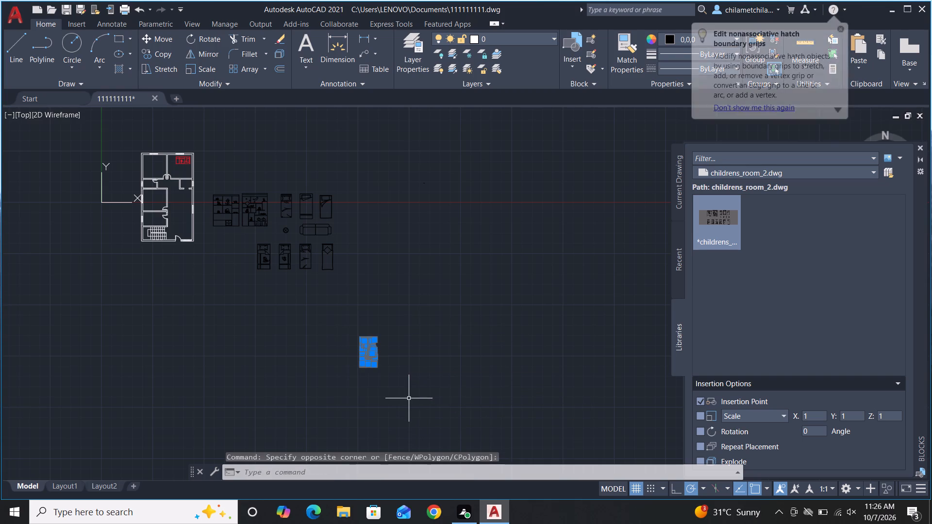
left_click(209, 40)
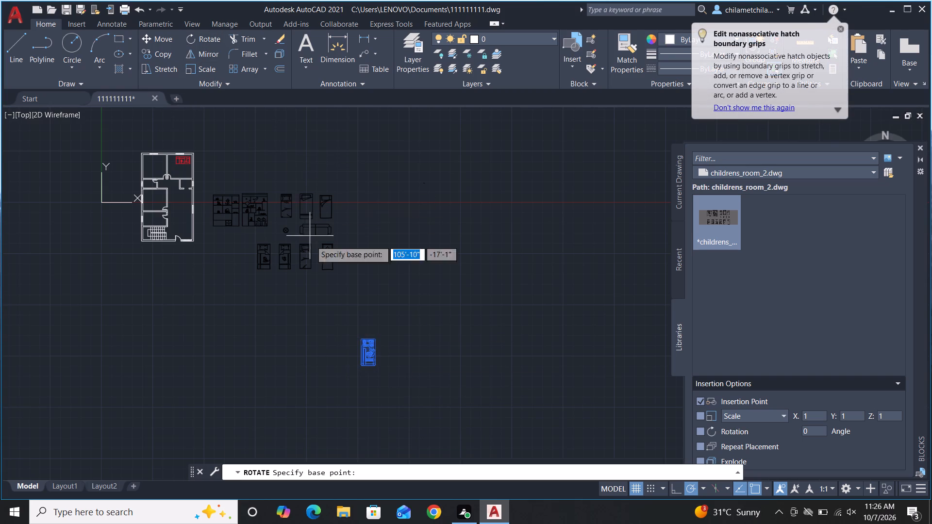
left_click(359, 342)
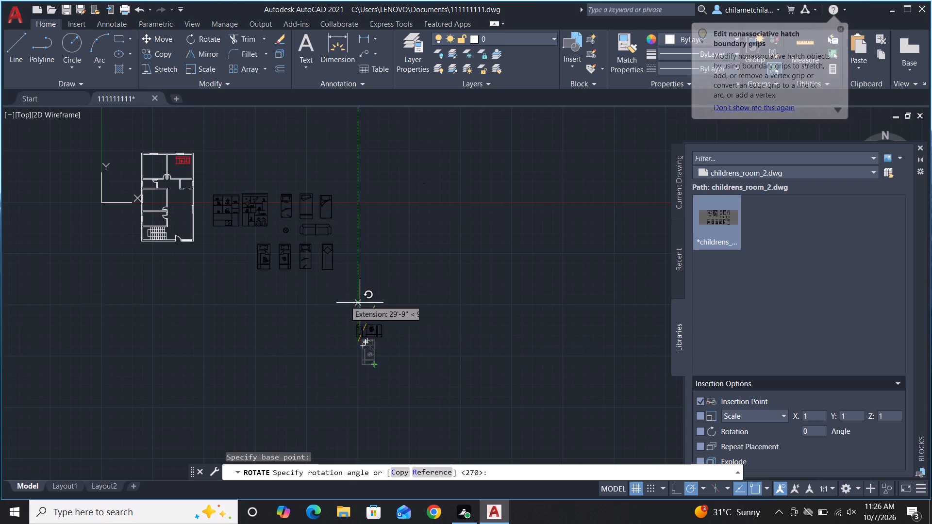
scroll(338, 370, "up", 4)
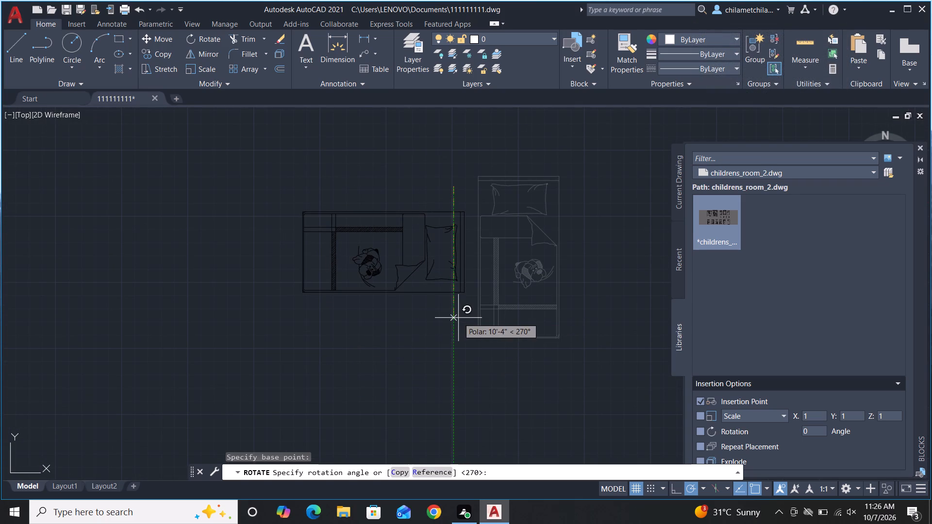
left_click(458, 318)
Rotate the horizontal bed half a turn about its lower-left corner so its pillow faces left.
left_click(250, 193)
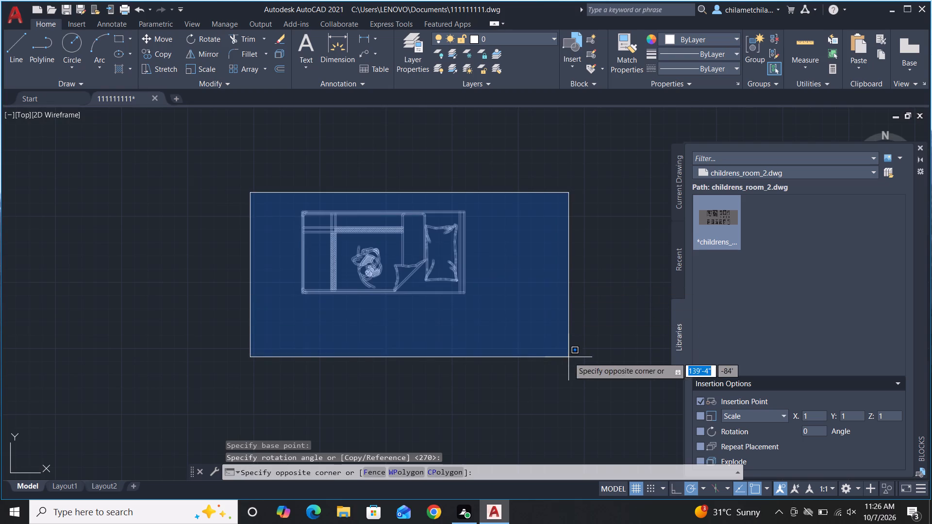
left_click(568, 357)
left_click(199, 38)
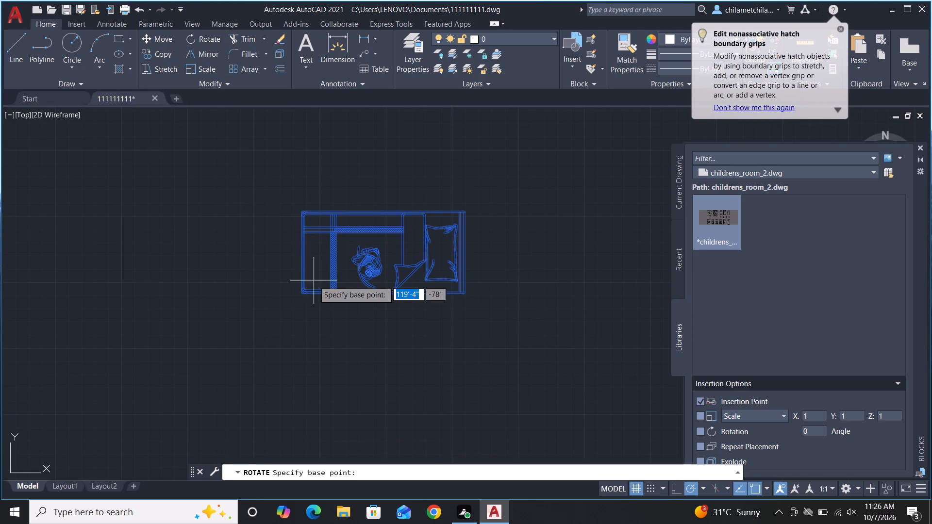
left_click(302, 294)
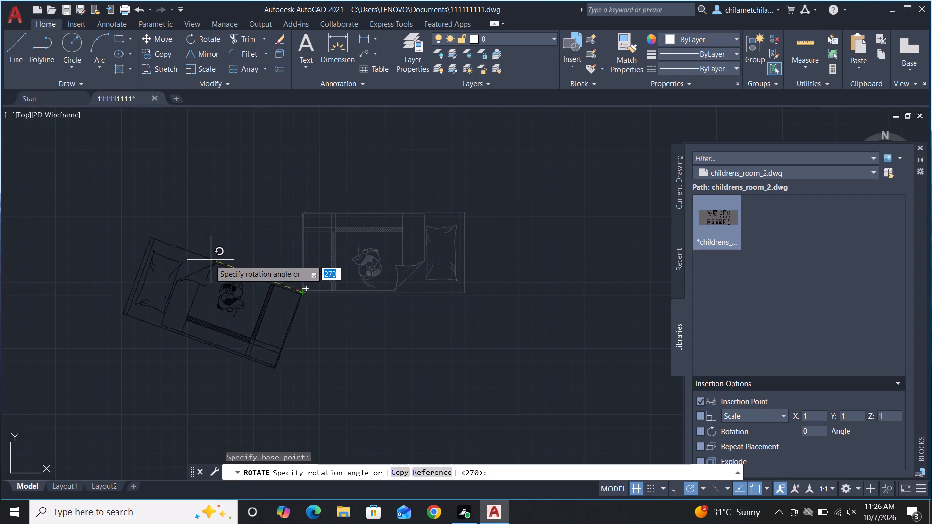
left_click(196, 290)
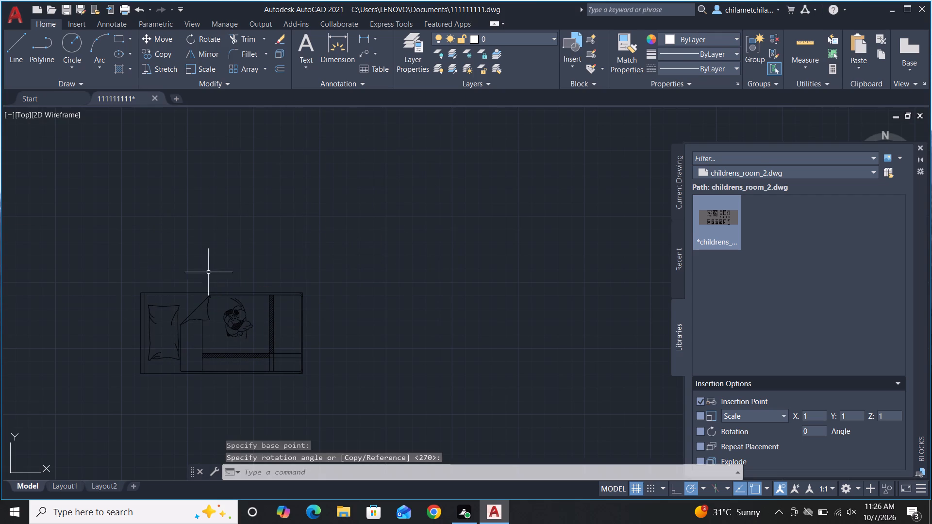
Move the rotated bed from the empty space to just left of the floor plan, beside the upper-left bedroom.
scroll(569, 235, "down", 4)
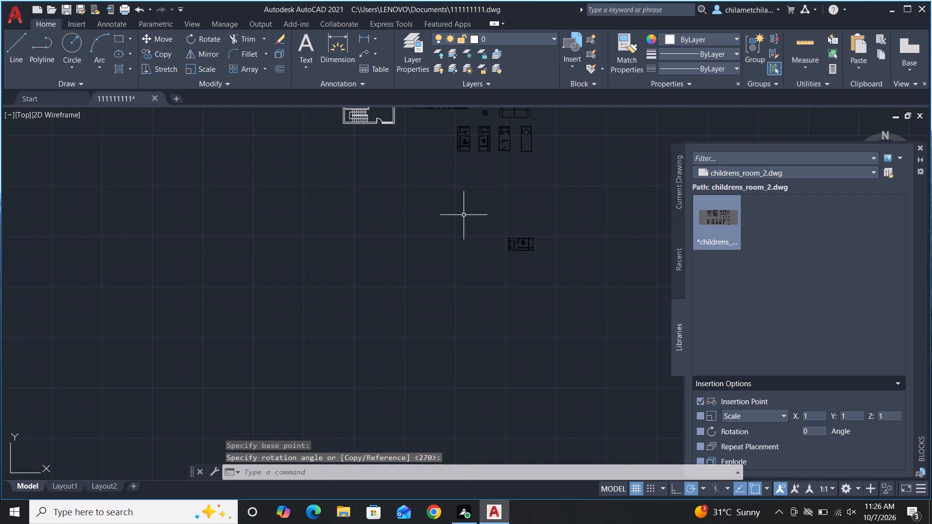
left_click(461, 218)
left_click(574, 297)
type("M")
key("space")
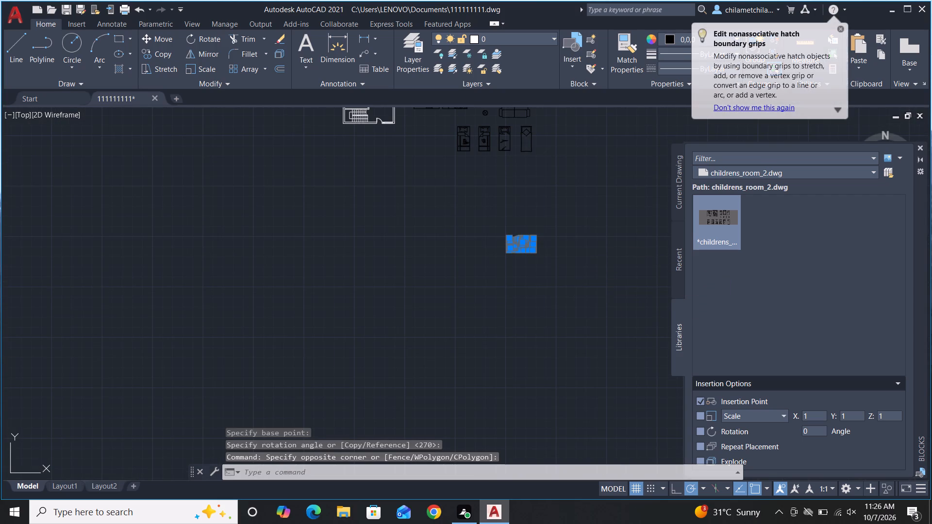
left_click(515, 237)
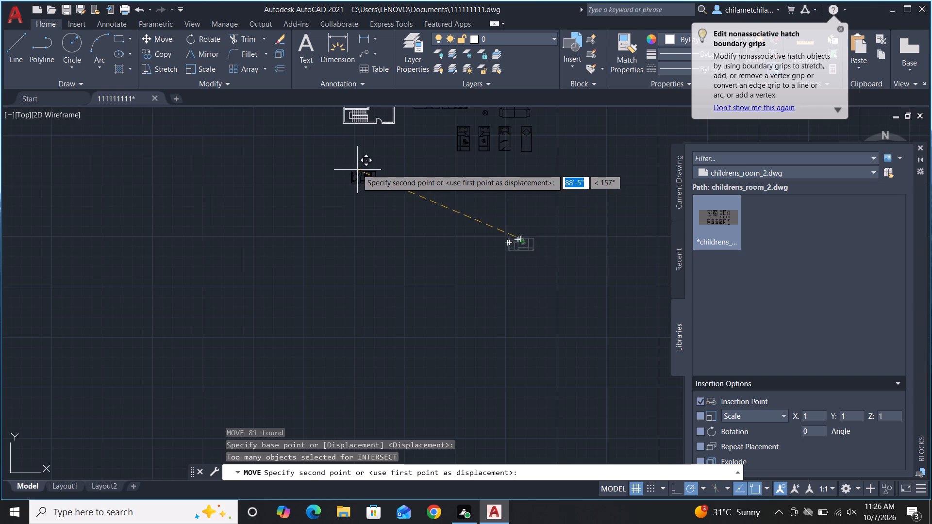
scroll(347, 166, "down", 2)
scroll(350, 141, "up", 4)
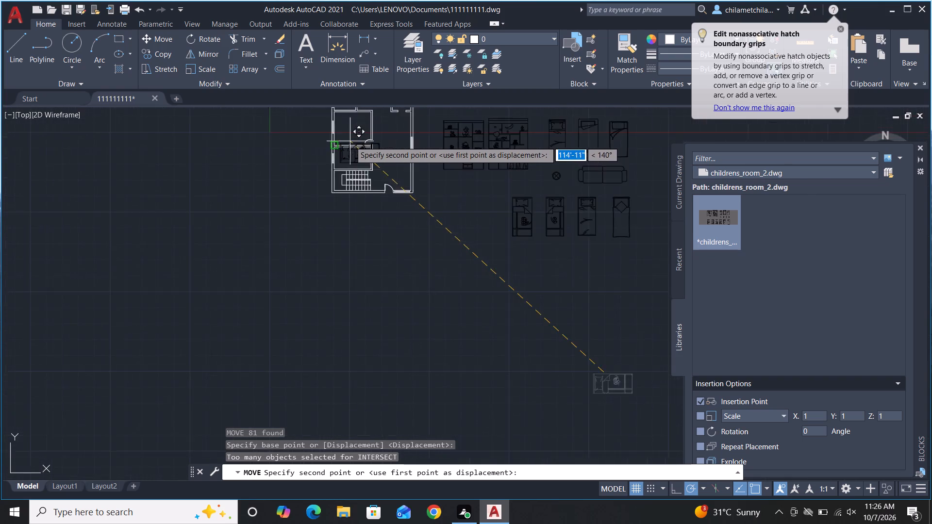
scroll(346, 225, "down", 1)
scroll(340, 184, "down", 2)
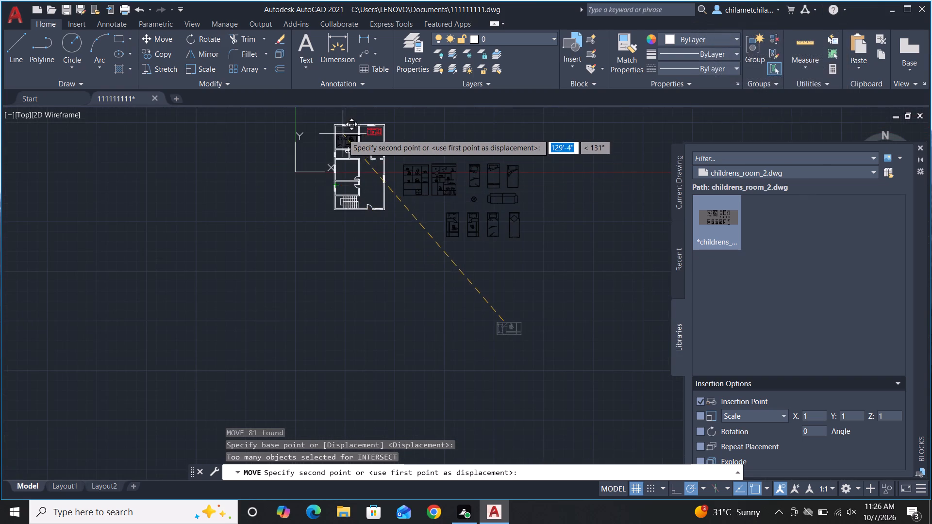
scroll(343, 134, "up", 5)
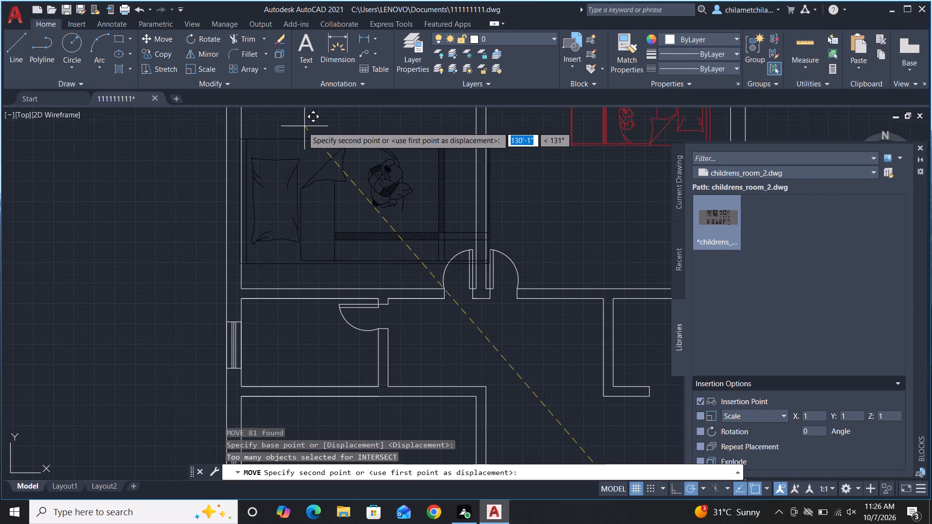
scroll(301, 211, "down", 3)
left_click(257, 166)
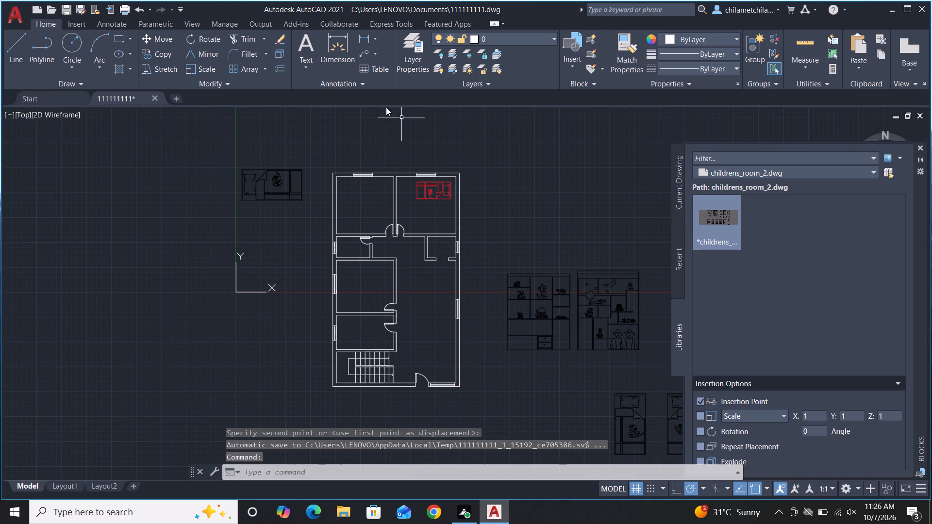
Scale the bed beside the floor plan down to about half its size from its upper-right corner.
left_click(216, 149)
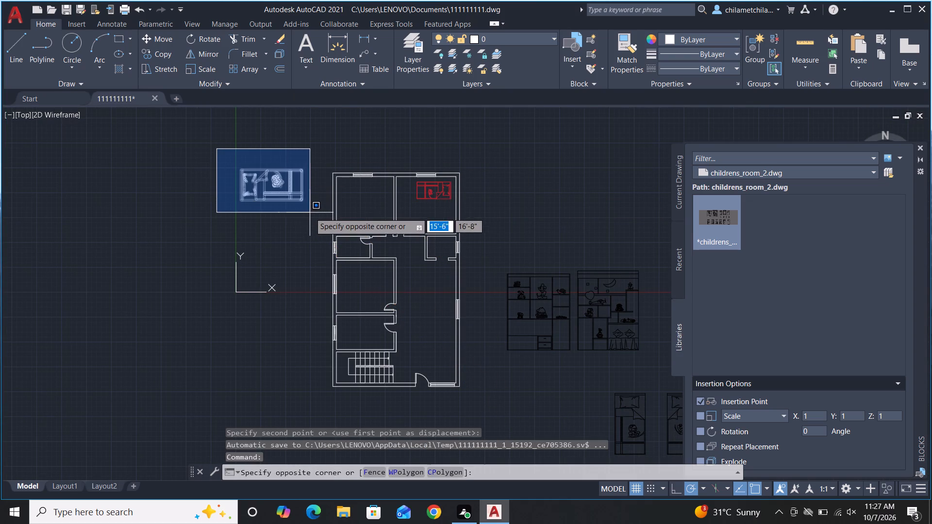
left_click(310, 213)
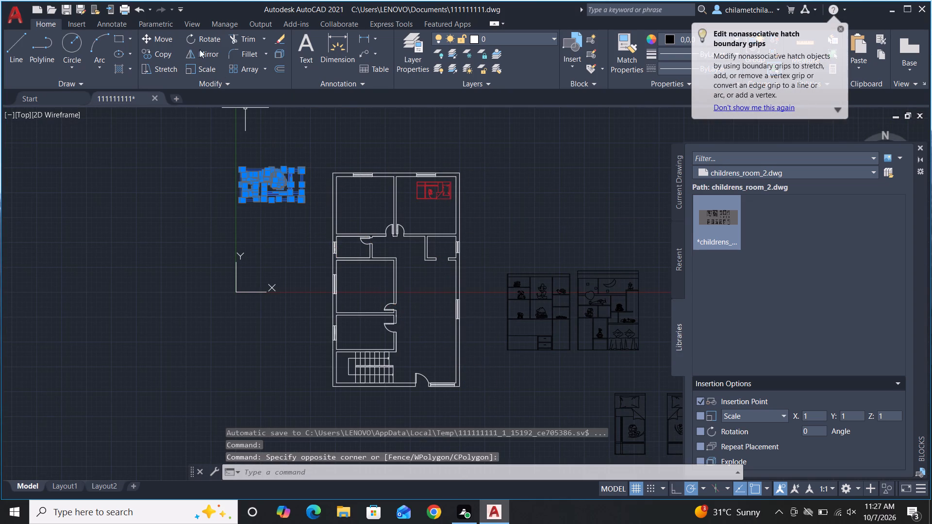
left_click(208, 65)
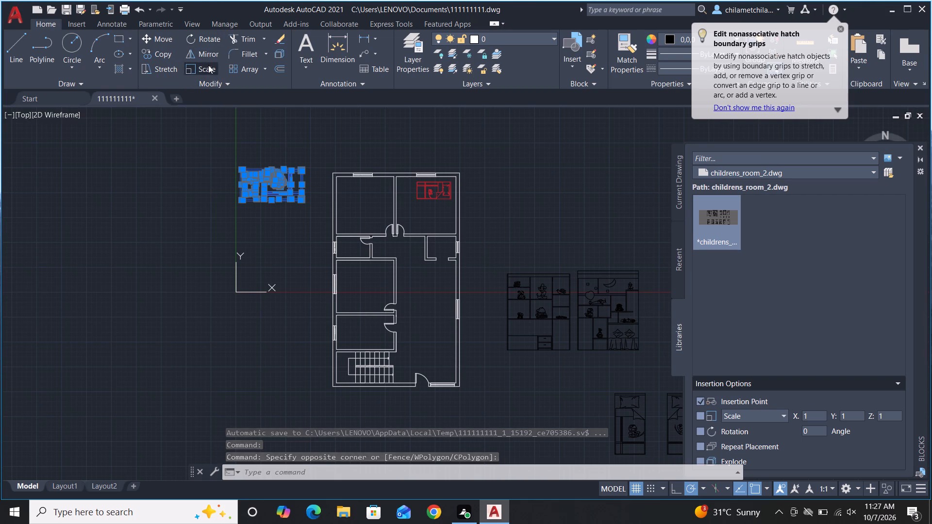
left_click(300, 171)
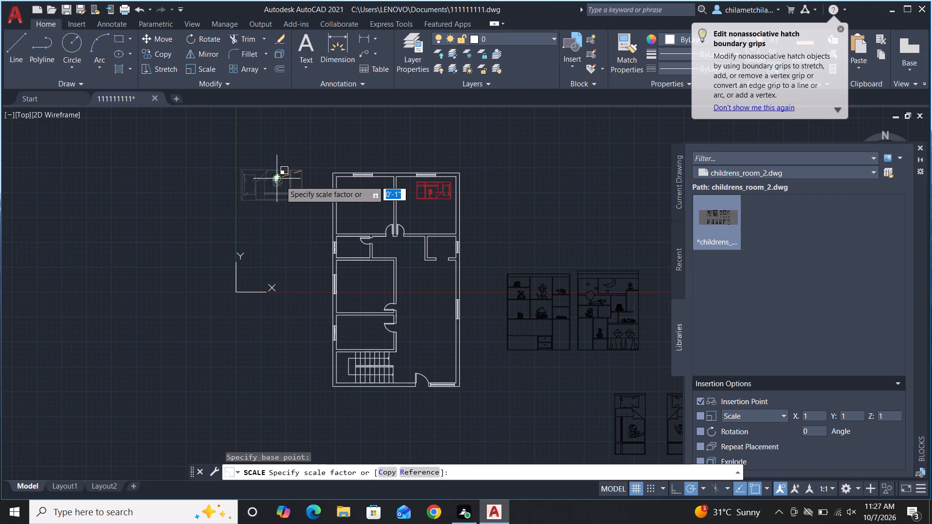
left_click(289, 185)
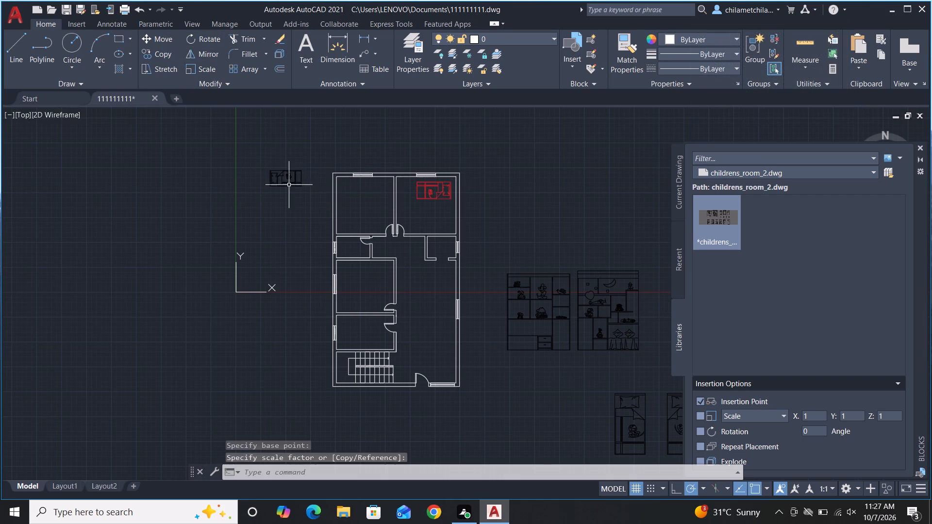
Move the reduced bed about 15'-4" into the upper-left bedroom of the floor plan, below the window.
left_click(252, 148)
left_click(314, 204)
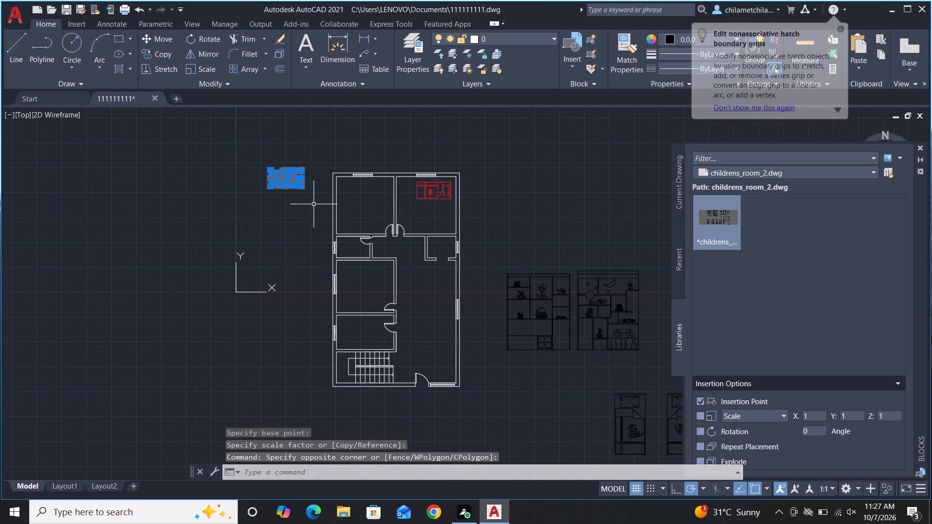
type("M")
key("space")
left_click(298, 188)
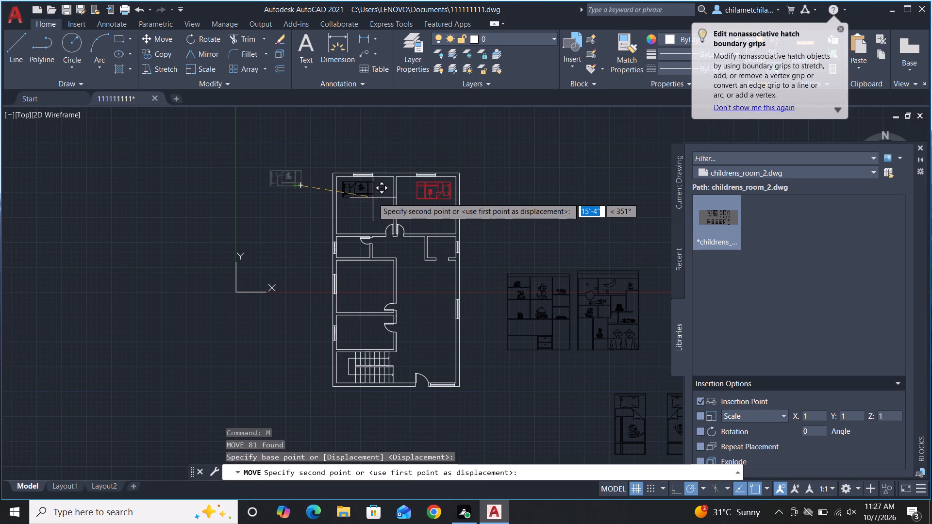
left_click(373, 197)
scroll(556, 198, "up", 2)
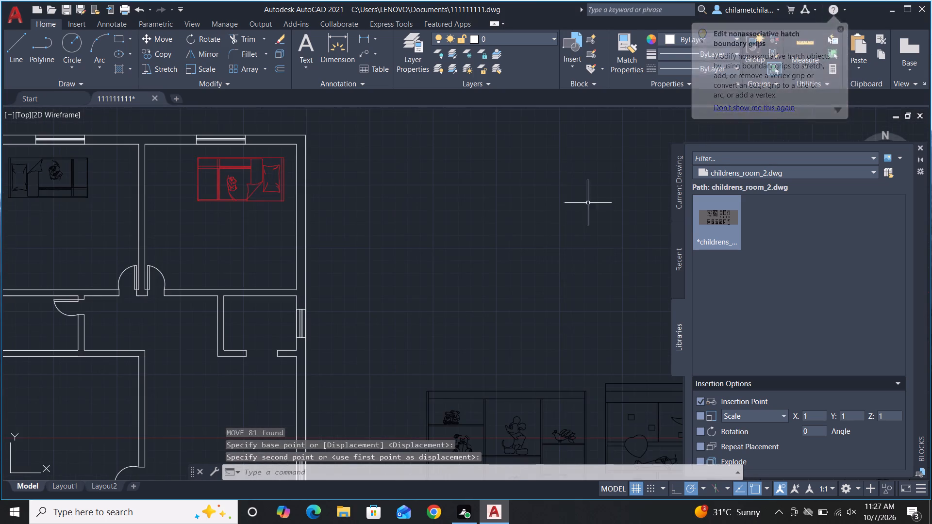
scroll(632, 201, "down", 1)
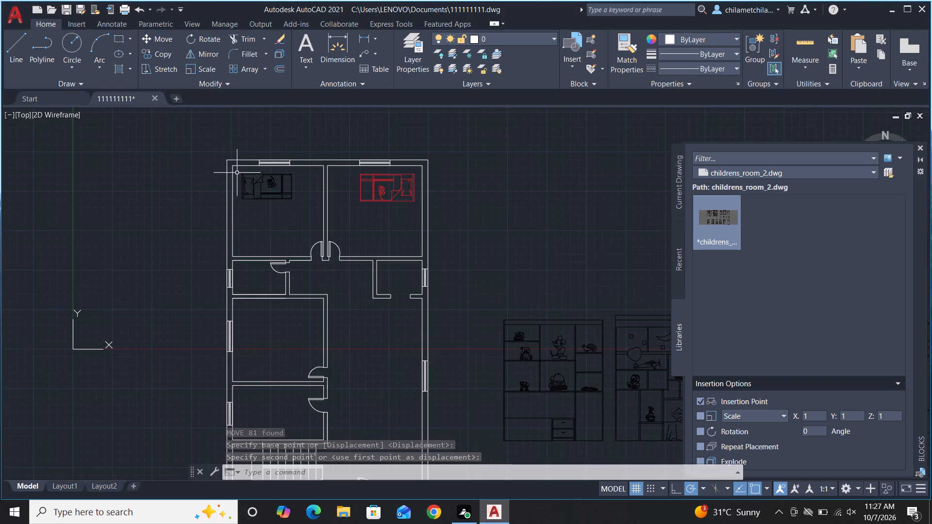
Recolour the bed in the upper-left bedroom orange, using colour 205,105,40.
left_click(238, 170)
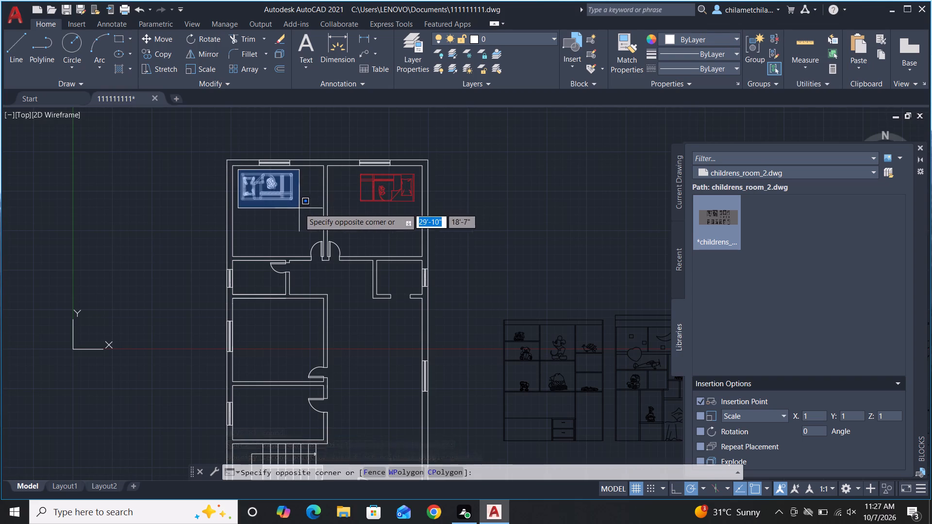
left_click(299, 208)
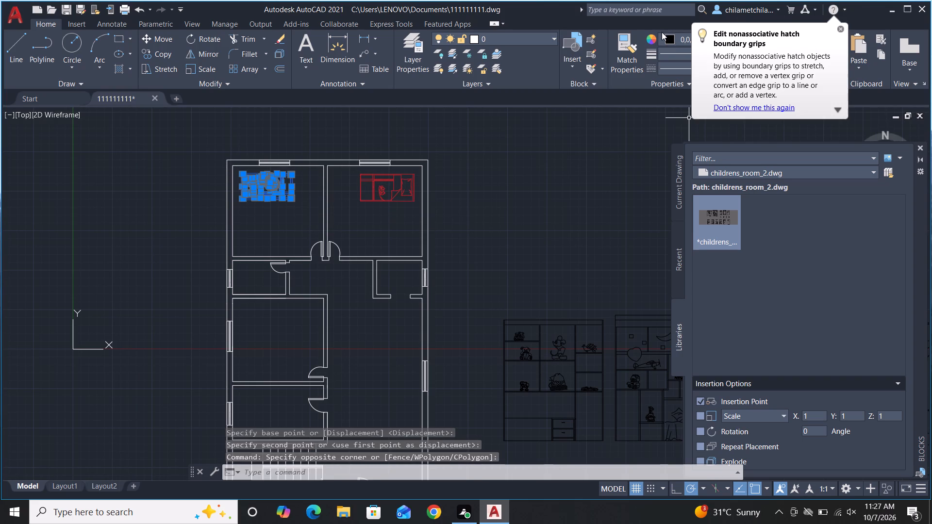
left_click(663, 33)
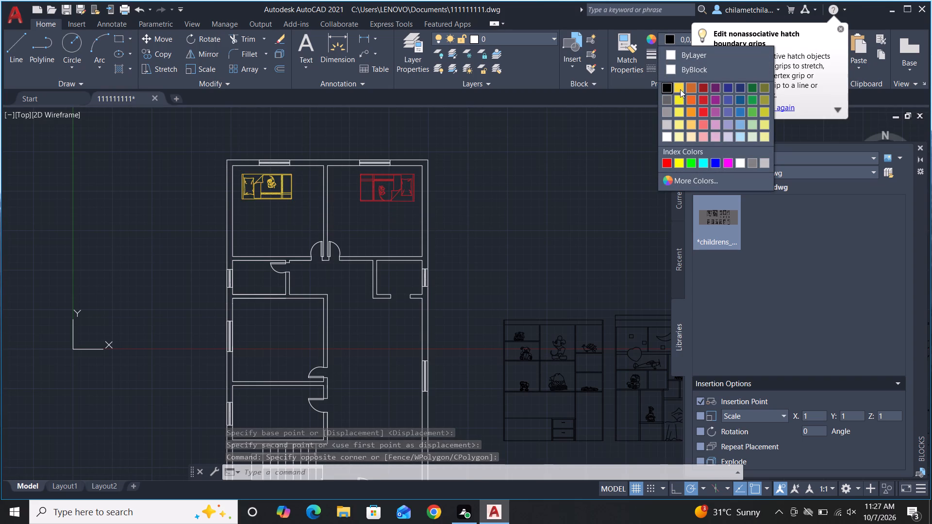
left_click(693, 87)
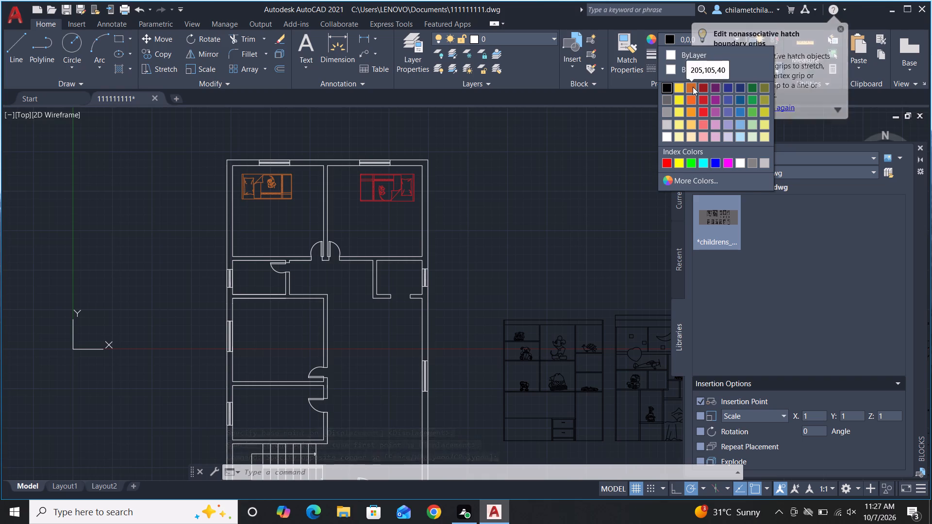
key("Escape")
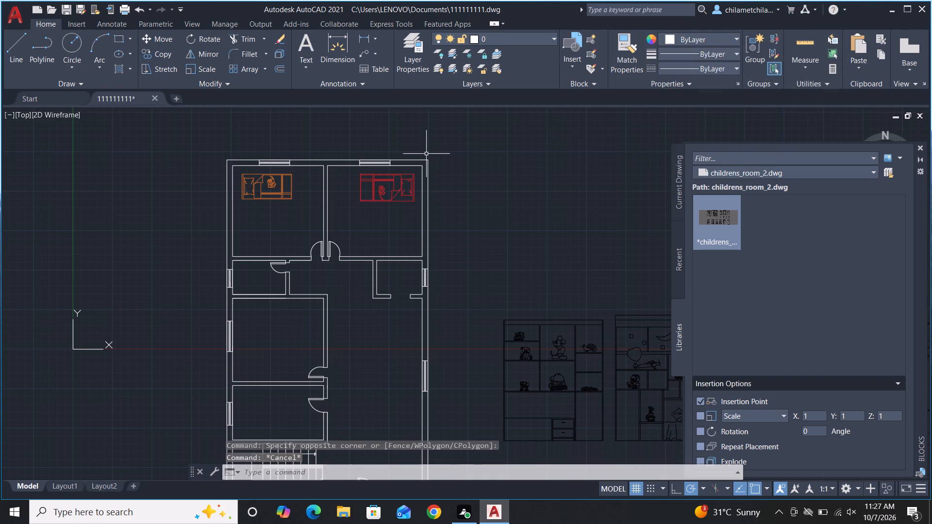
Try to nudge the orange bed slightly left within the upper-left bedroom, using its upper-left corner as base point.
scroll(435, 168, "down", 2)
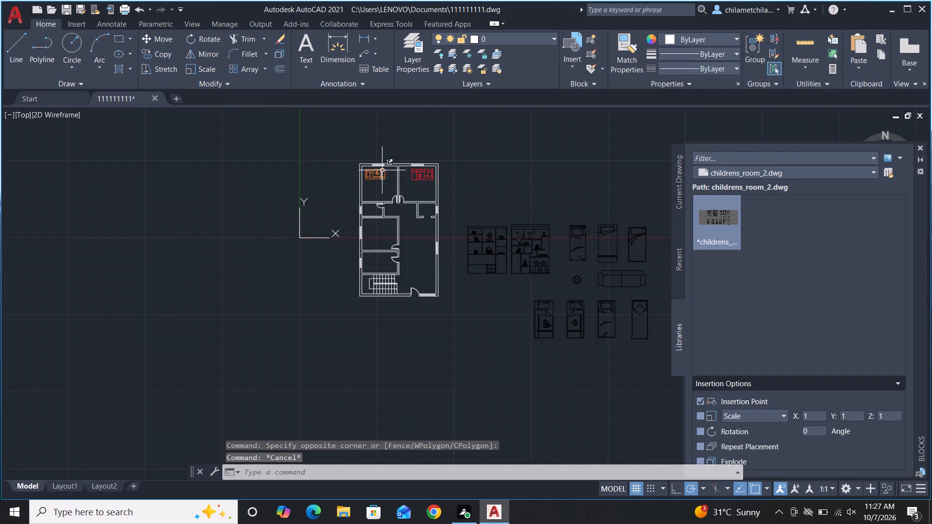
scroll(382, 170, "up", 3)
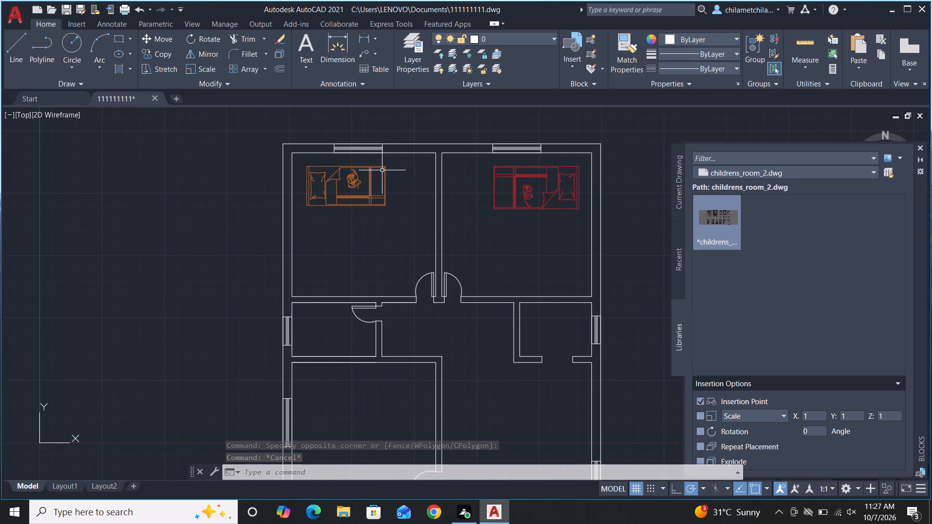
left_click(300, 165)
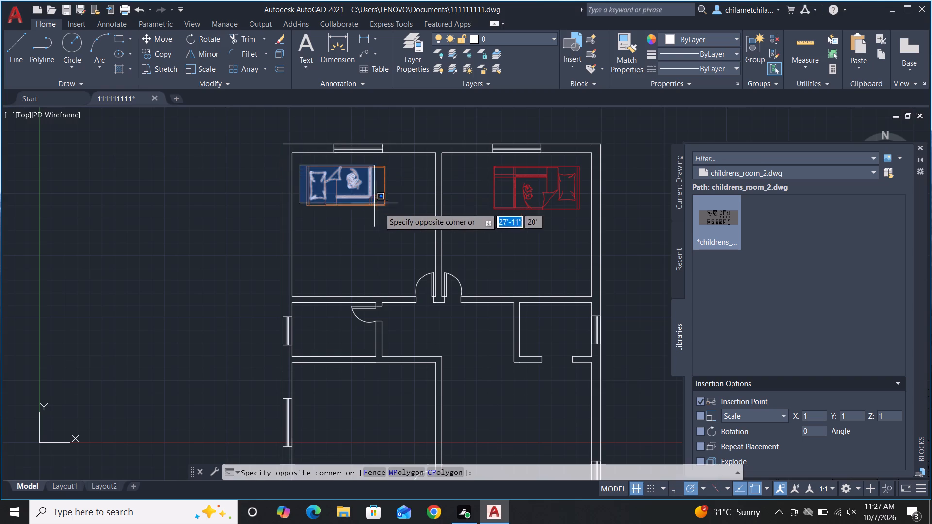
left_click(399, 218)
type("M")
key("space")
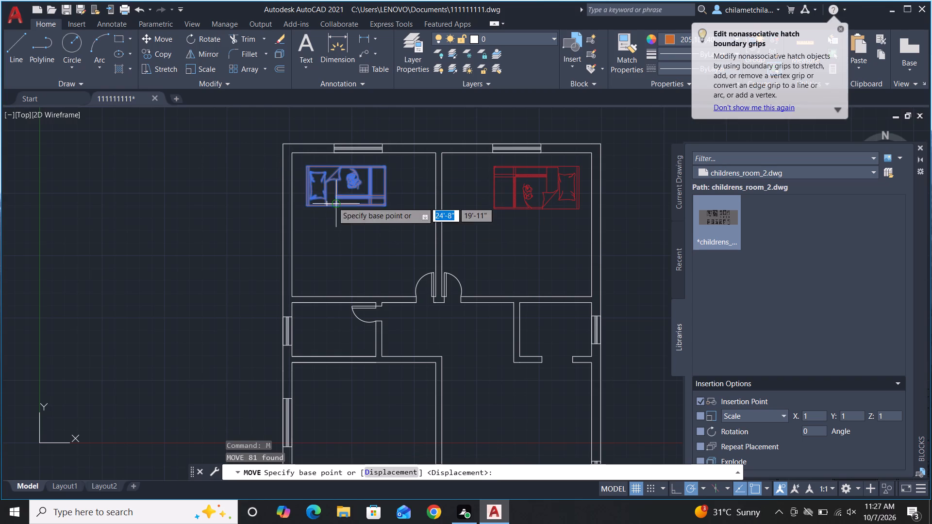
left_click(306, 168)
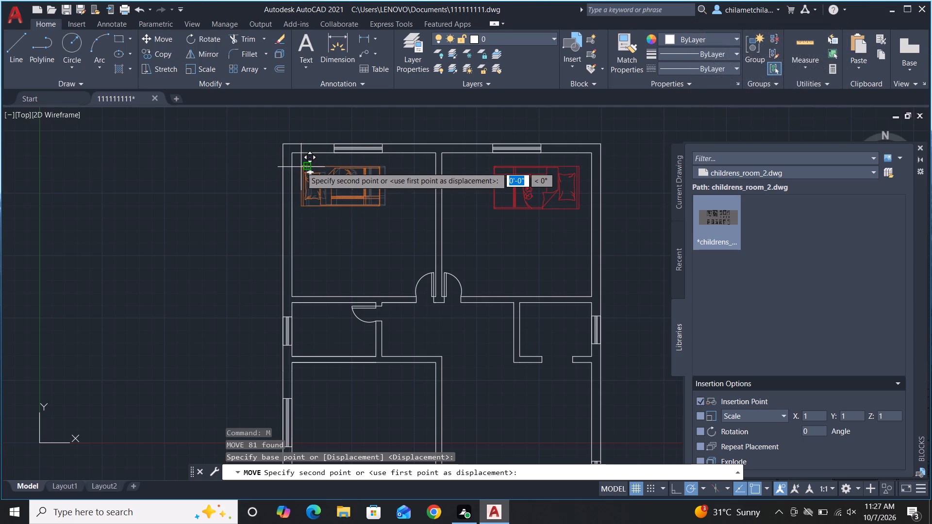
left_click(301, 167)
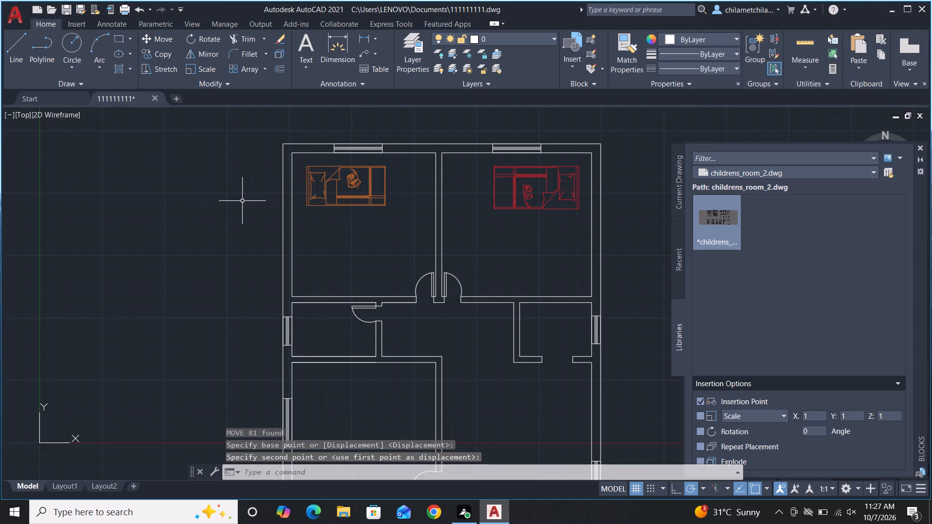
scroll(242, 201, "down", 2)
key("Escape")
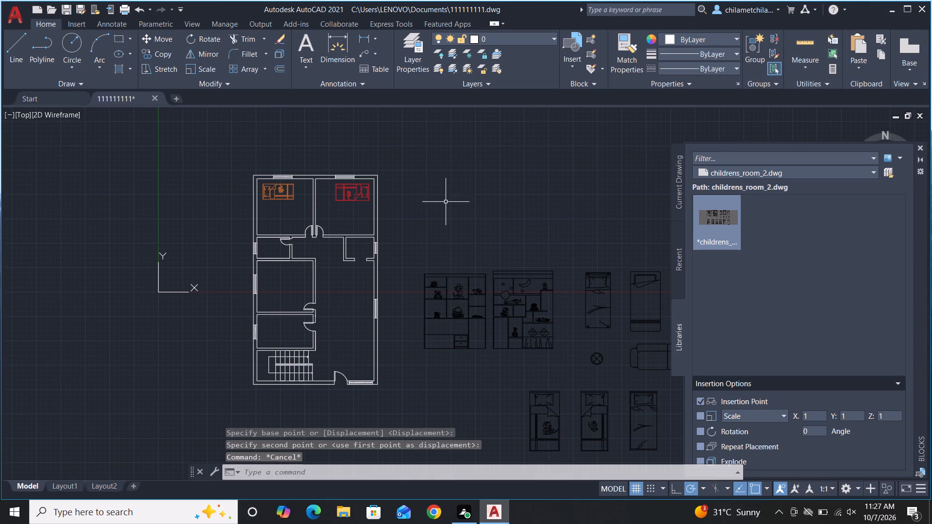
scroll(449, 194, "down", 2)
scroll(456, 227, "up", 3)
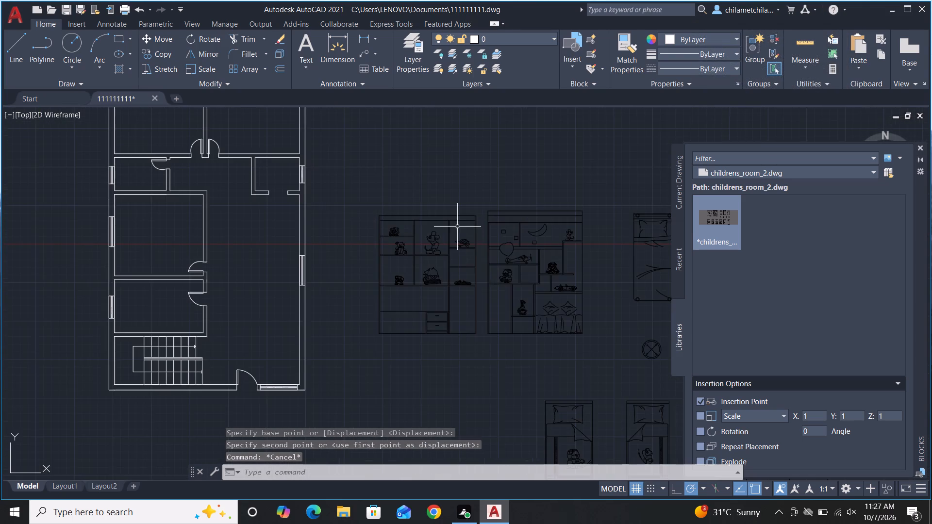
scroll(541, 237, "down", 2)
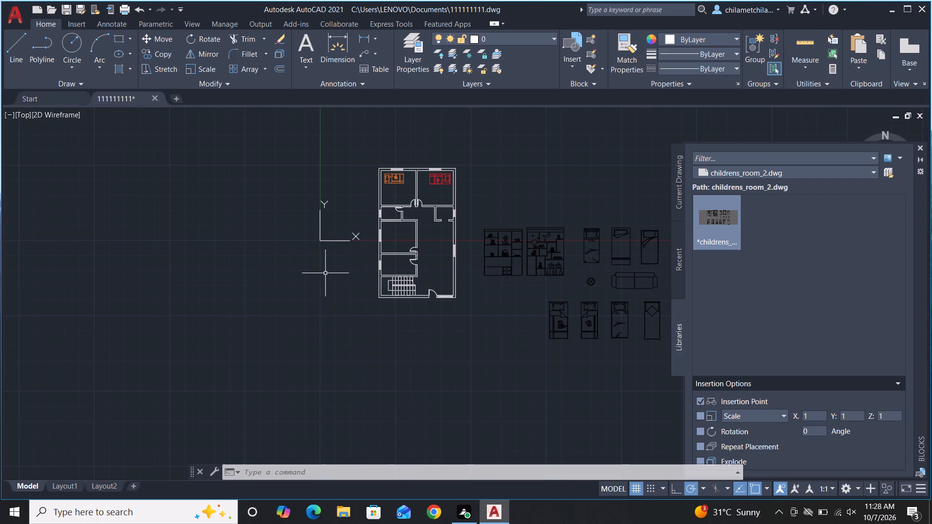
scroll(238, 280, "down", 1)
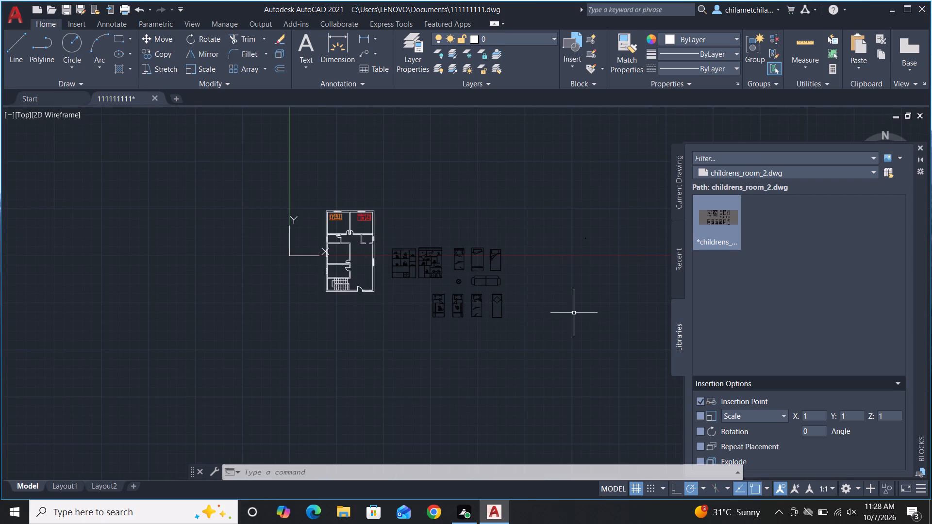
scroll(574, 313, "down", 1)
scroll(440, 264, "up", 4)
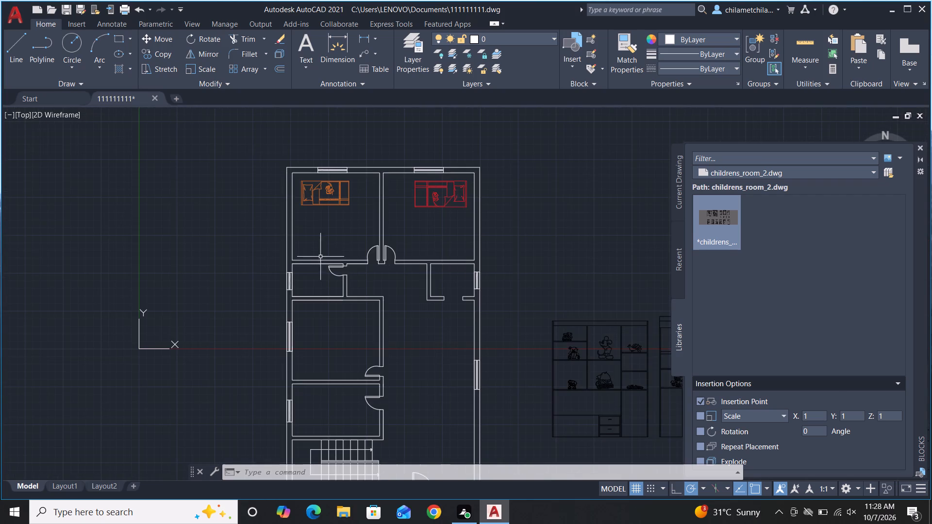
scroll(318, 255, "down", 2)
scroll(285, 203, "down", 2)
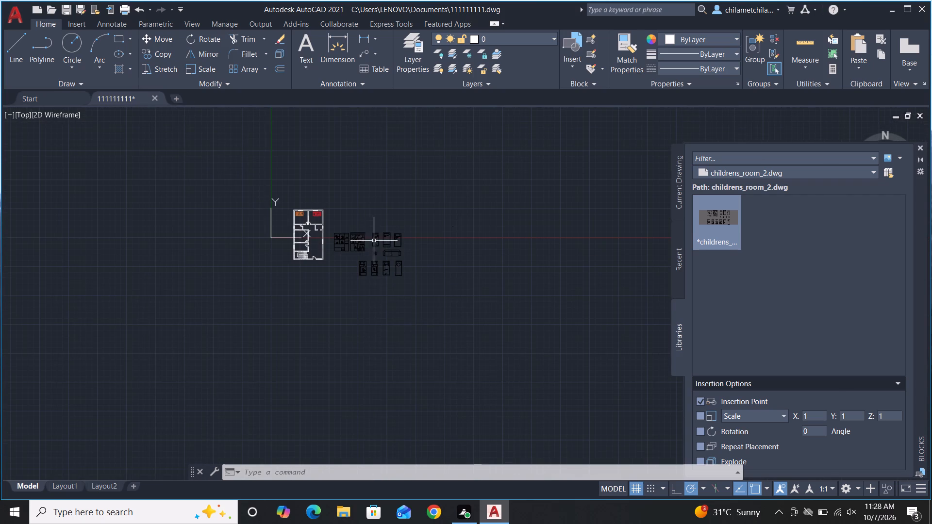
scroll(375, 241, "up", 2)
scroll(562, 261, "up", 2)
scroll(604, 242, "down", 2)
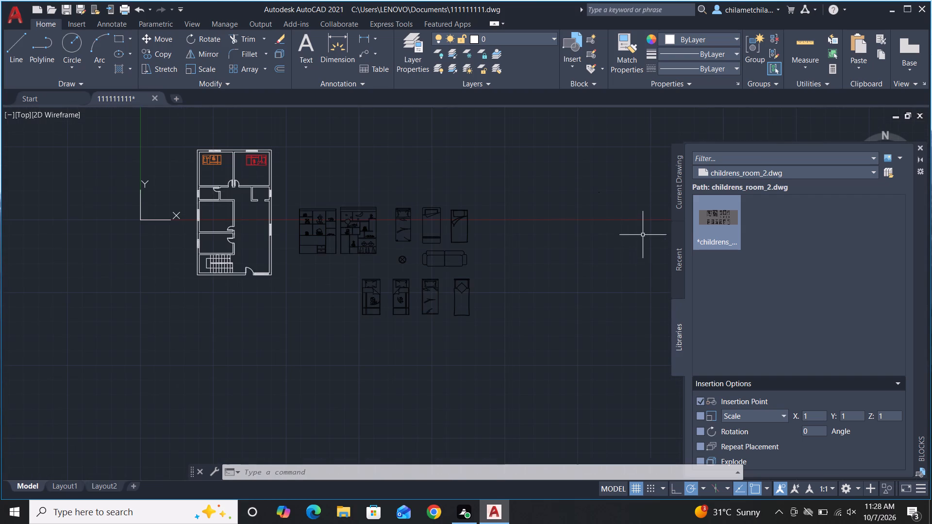
Move the two-seat sofa from the furniture set about 74'-6" down and left into the empty space below the floor plan.
scroll(421, 248, "up", 3)
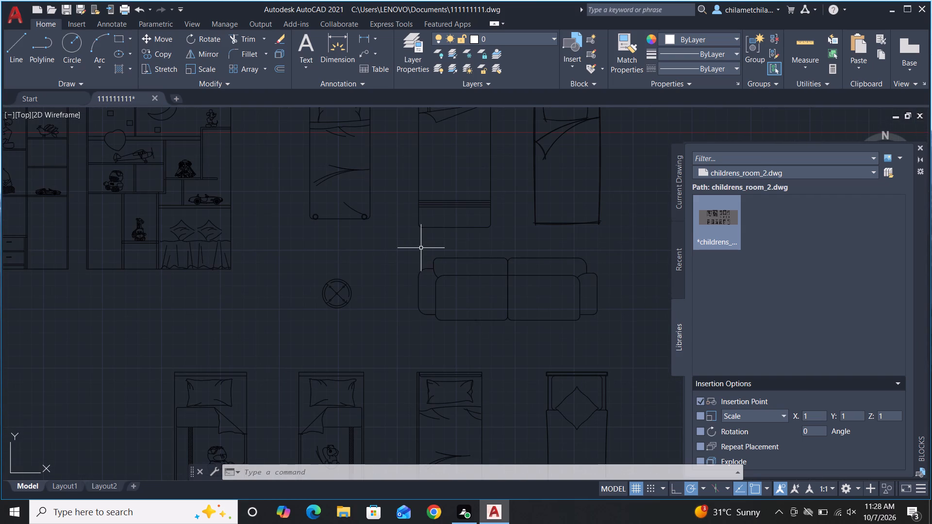
left_click(411, 239)
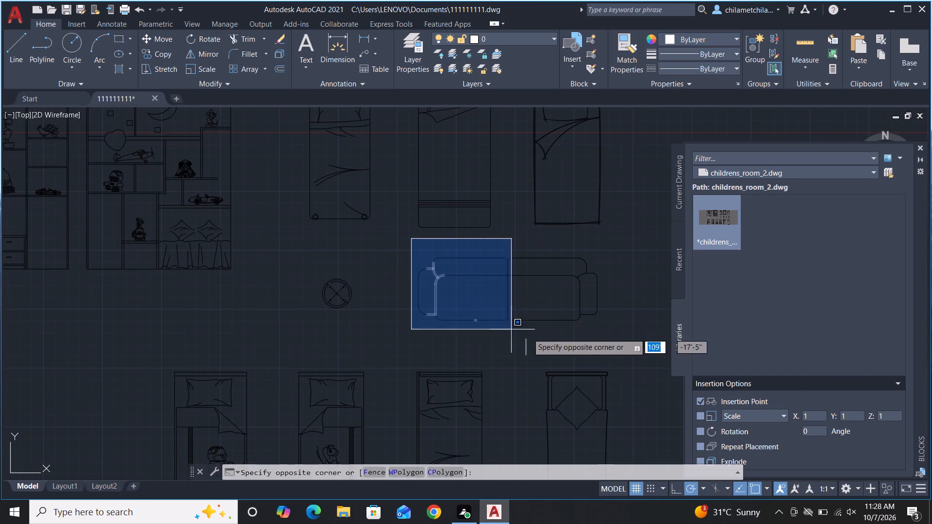
double_click(619, 337)
scroll(475, 230, "down", 2)
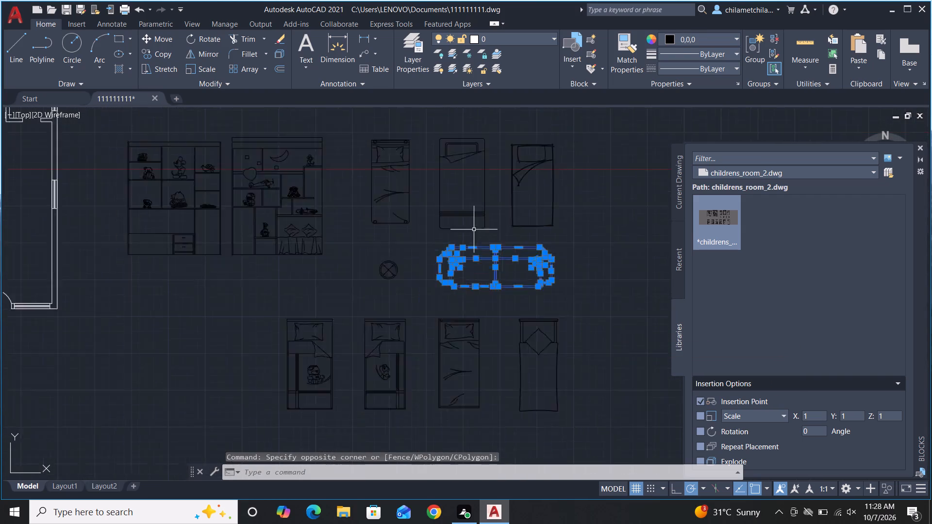
scroll(473, 229, "down", 2)
type("M")
key("space")
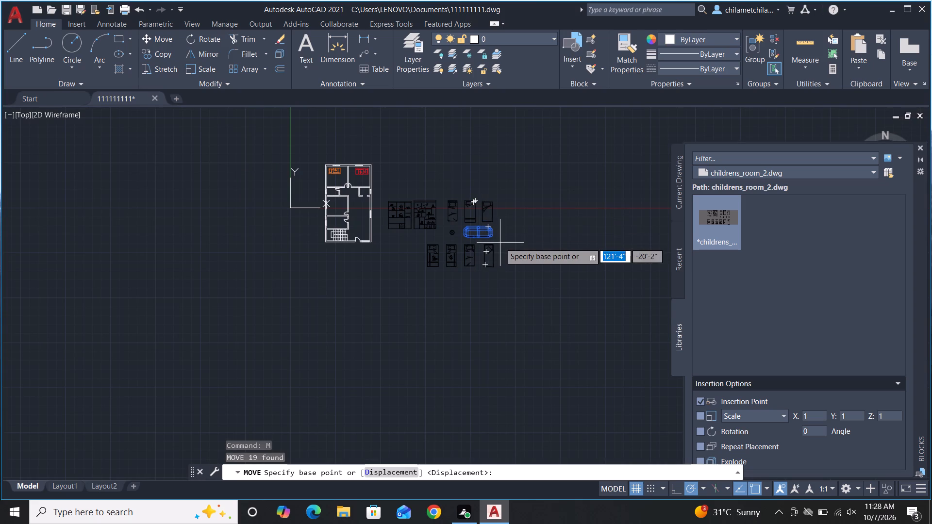
left_click(488, 238)
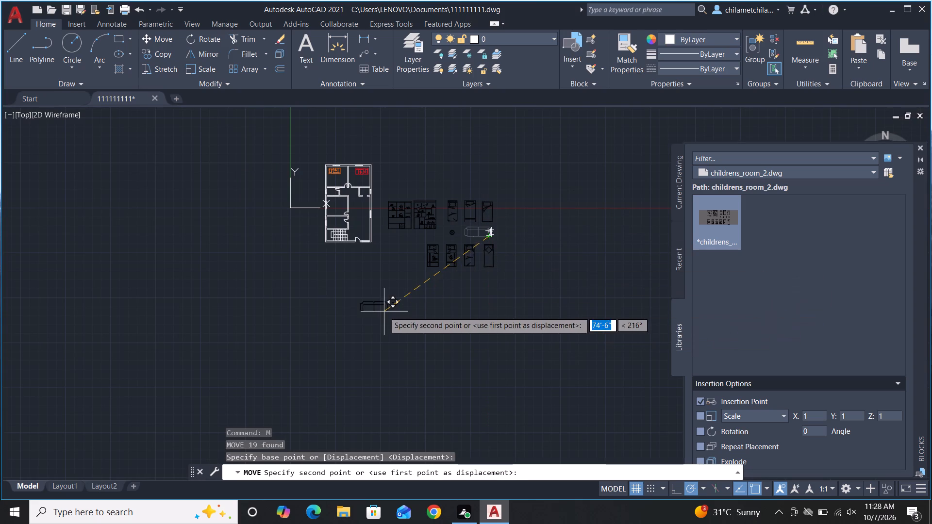
left_click(384, 311)
Copy the moved sofa twice in a row to its right, with the farther copy about 73'-2" away.
left_click(344, 275)
left_click(402, 344)
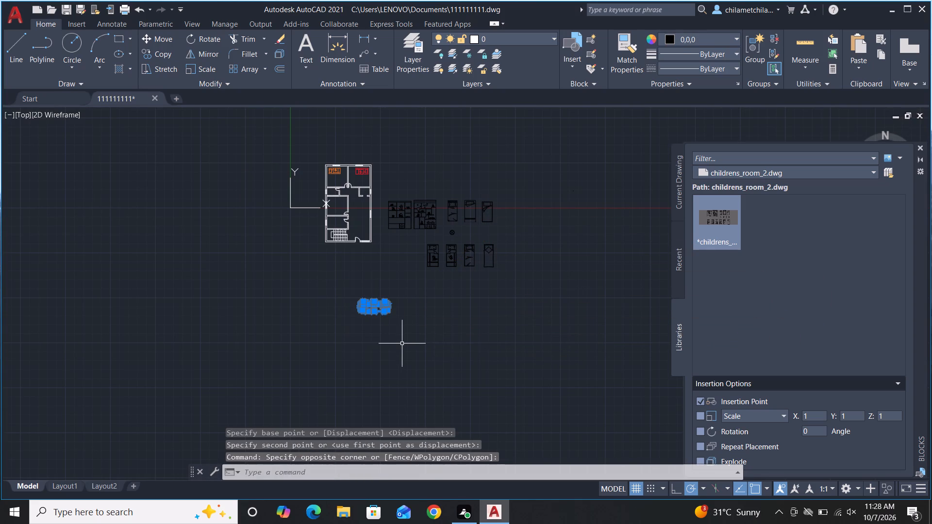
type("CO")
key("space")
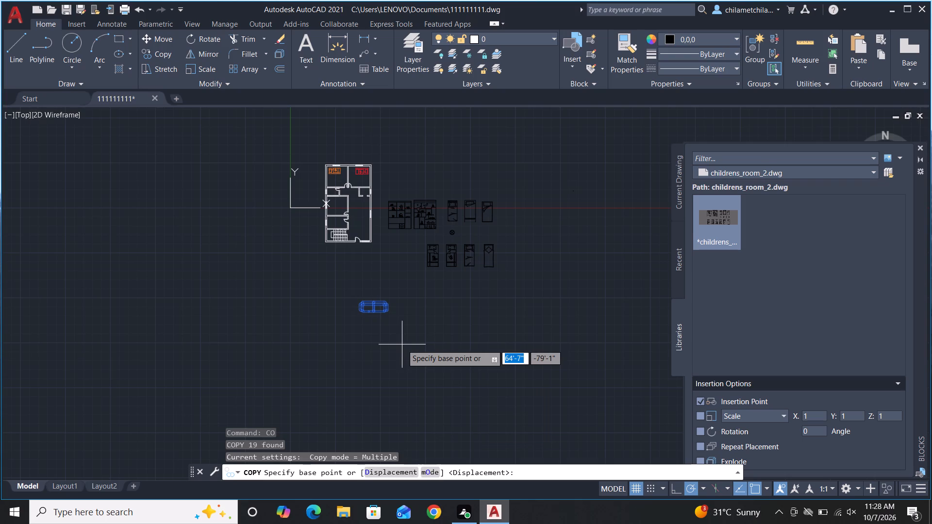
left_click(387, 310)
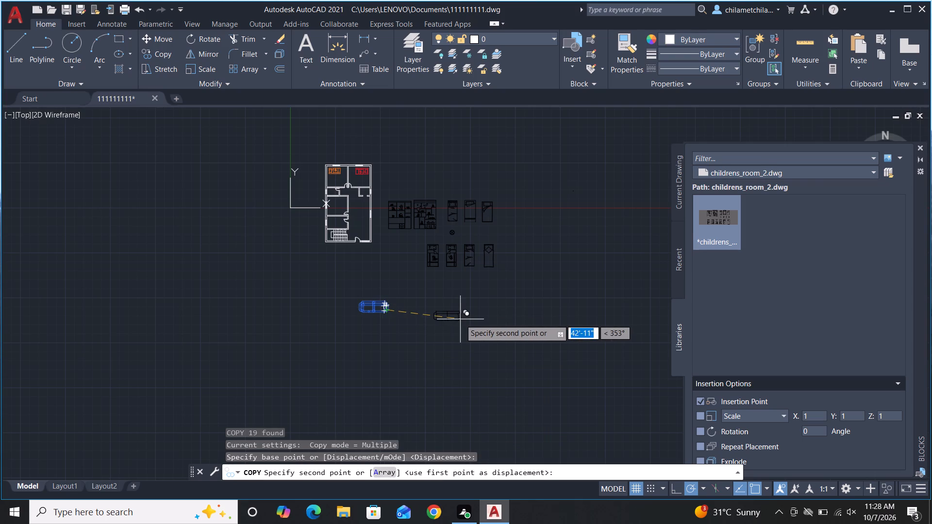
left_click(458, 314)
left_click(513, 310)
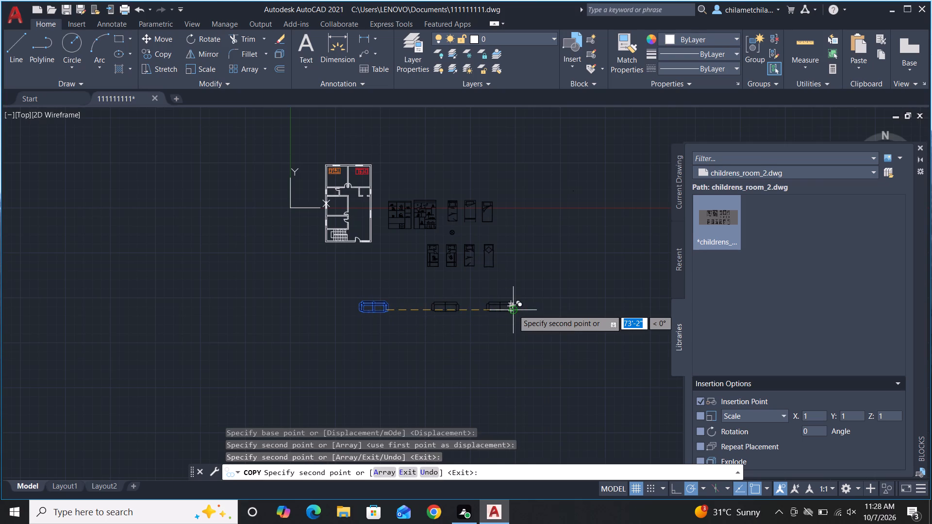
key("Escape")
Rotate the middle sofa 270° about its lower-left corner so that it stands vertically.
scroll(463, 309, "up", 3)
scroll(472, 306, "down", 2)
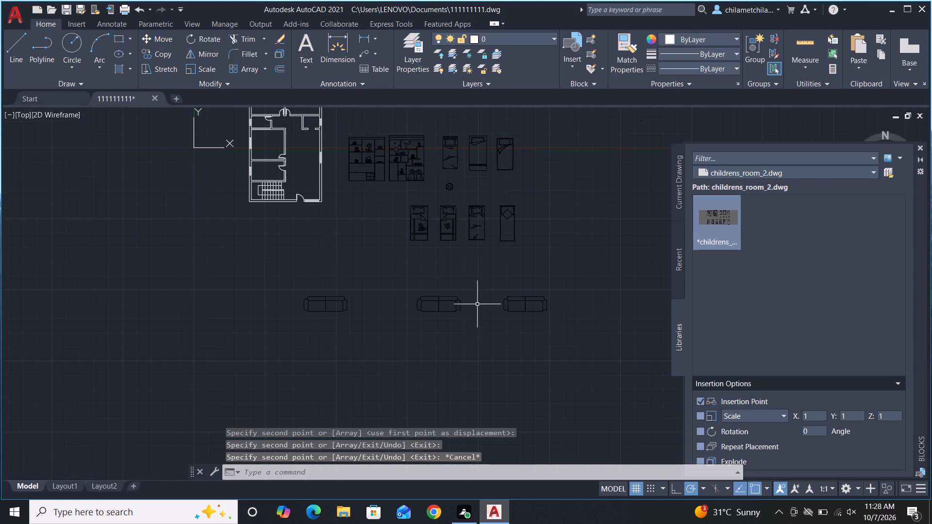
left_click(403, 283)
left_click(487, 333)
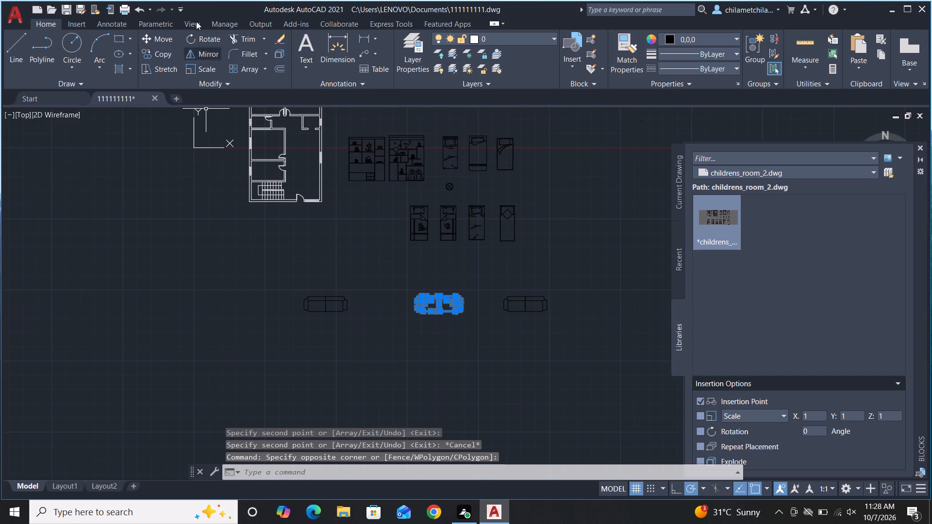
left_click(196, 38)
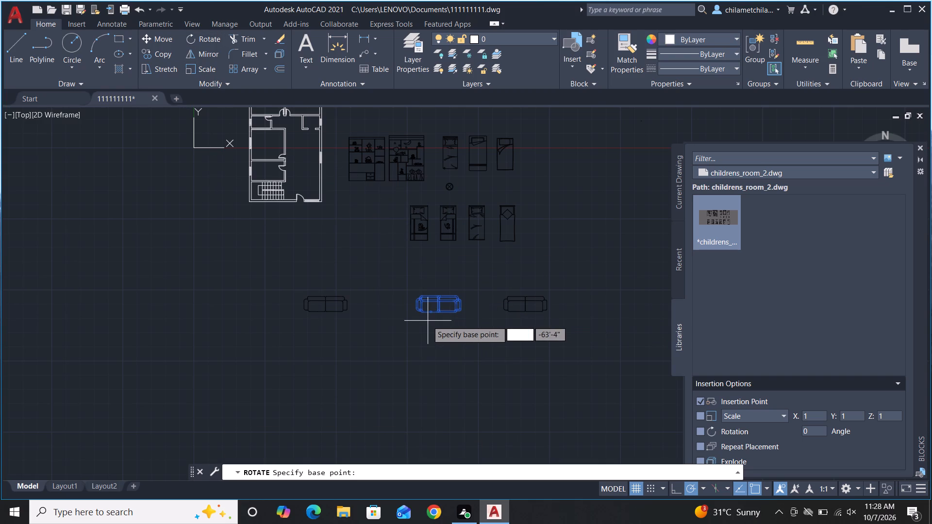
left_click(425, 311)
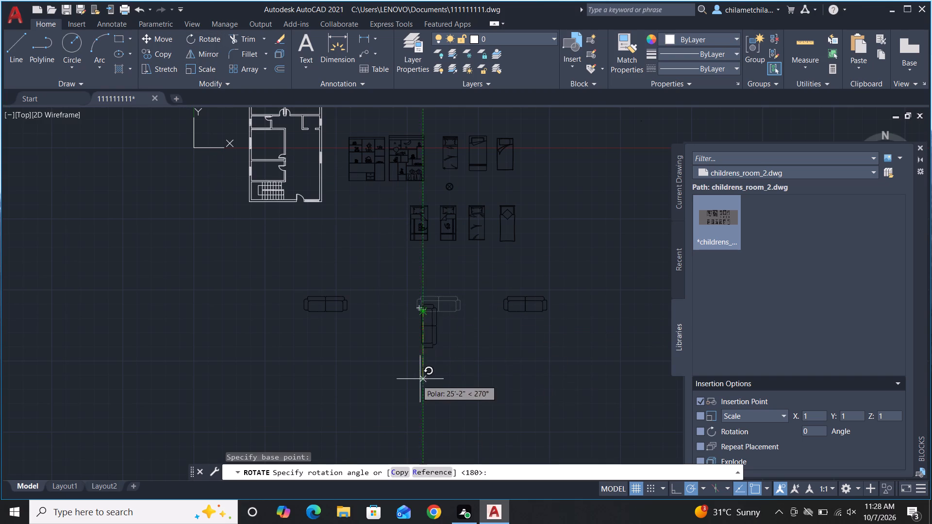
left_click(418, 382)
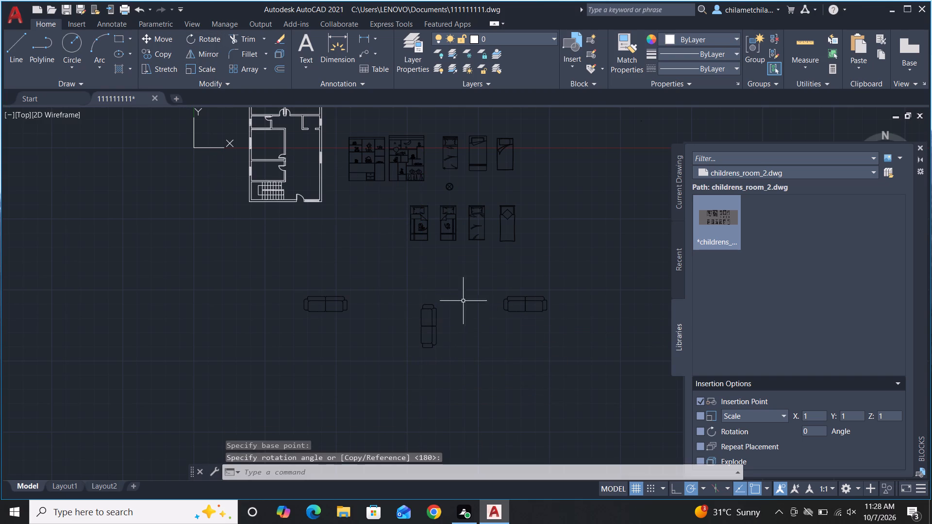
Rotate the rightmost sofa below the furniture set 90° about its lower-right corner so that it stands vertically.
scroll(554, 216, "down", 2)
left_click(529, 246)
left_click(579, 275)
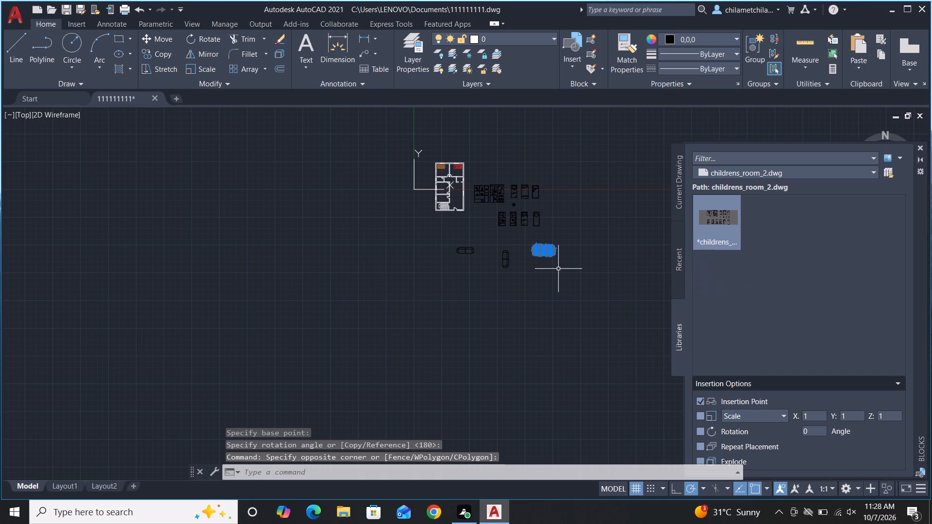
left_click(204, 38)
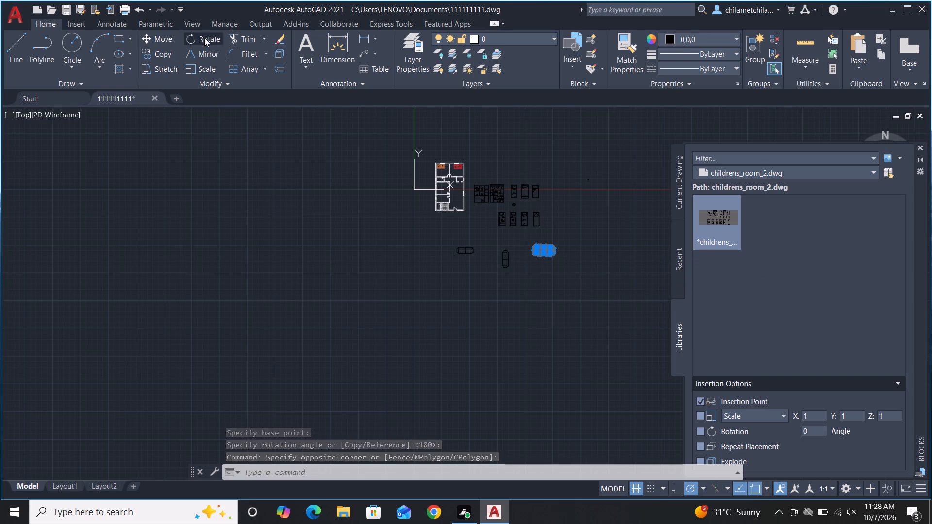
left_click(552, 257)
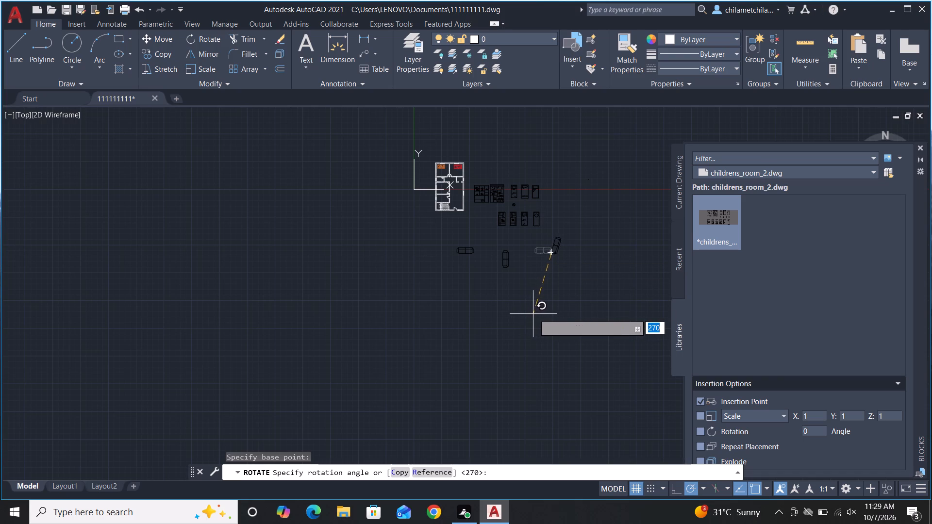
left_click(550, 199)
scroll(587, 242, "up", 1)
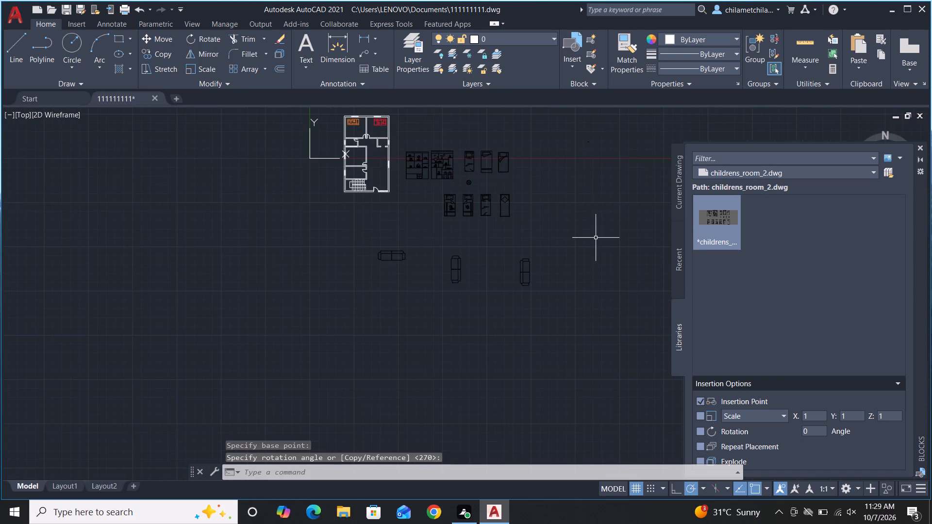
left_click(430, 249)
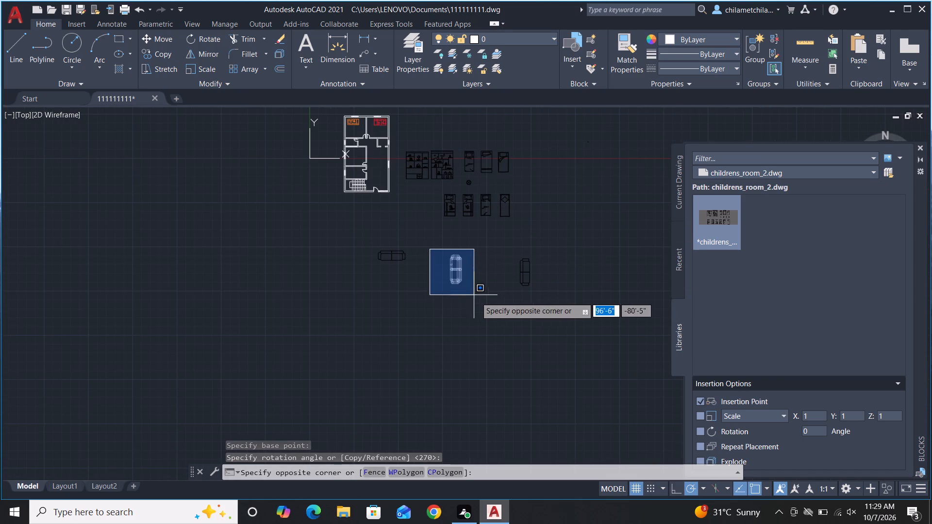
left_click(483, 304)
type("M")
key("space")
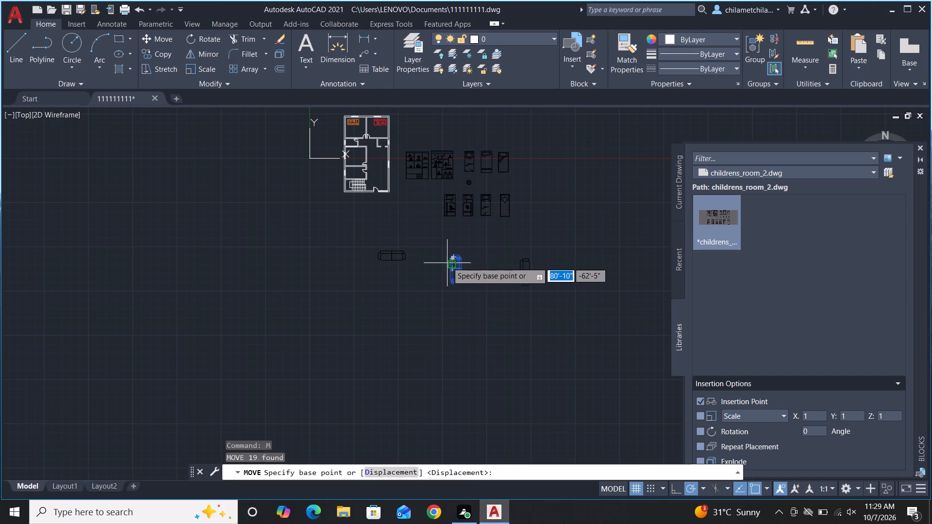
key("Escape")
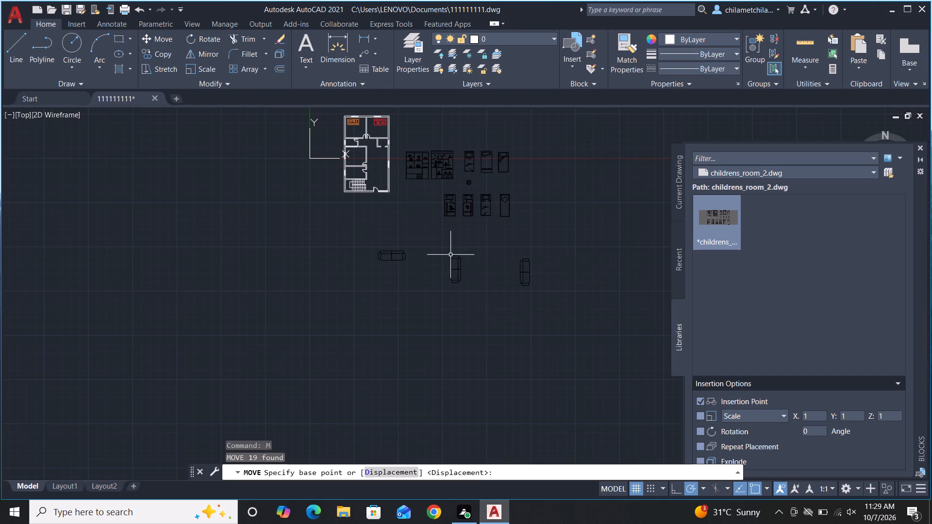
Scale the horizontal sofa down slightly from its upper-left corner, making it smaller than the two vertical sofas.
scroll(450, 255, "up", 2)
scroll(501, 242, "down", 2)
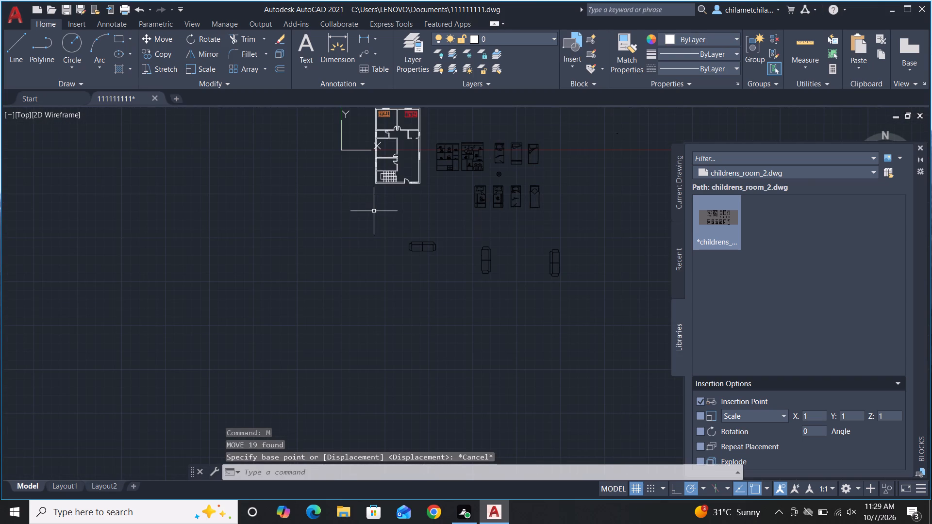
left_click(374, 211)
left_click(452, 278)
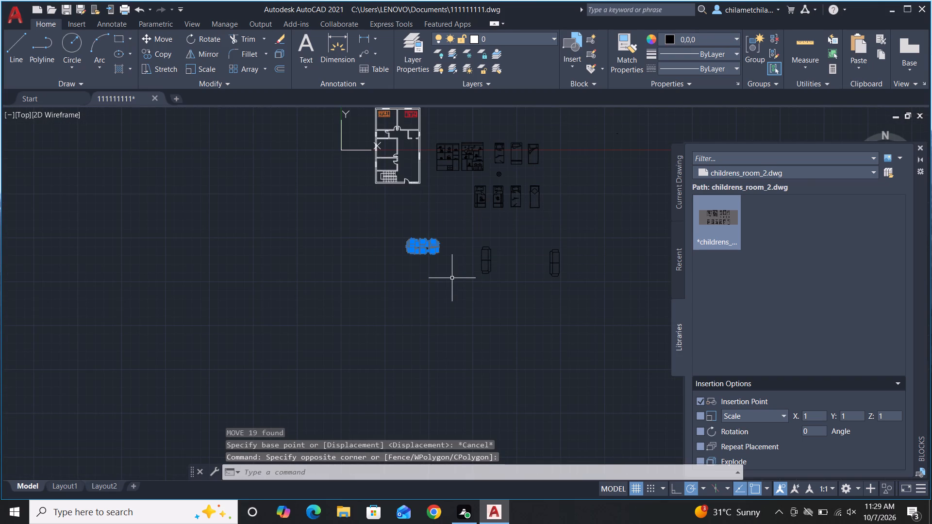
type("SC")
key("space")
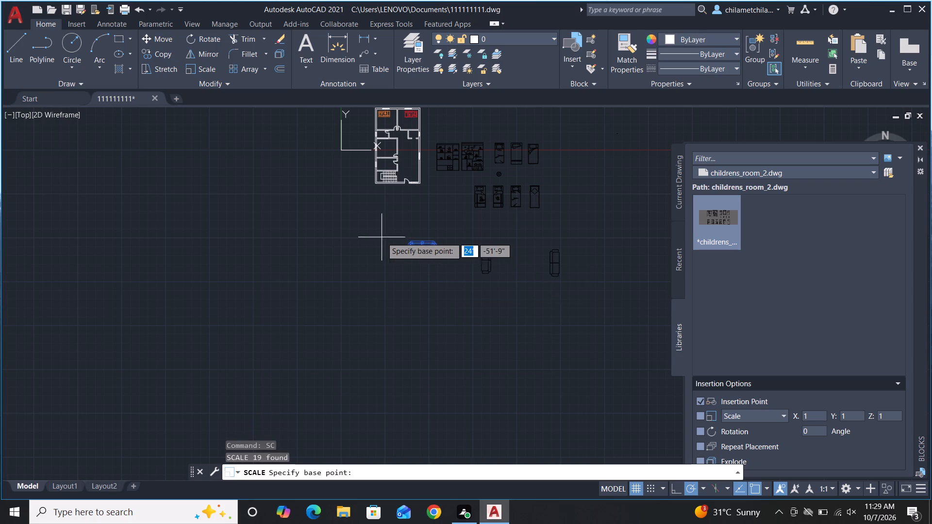
left_click(415, 243)
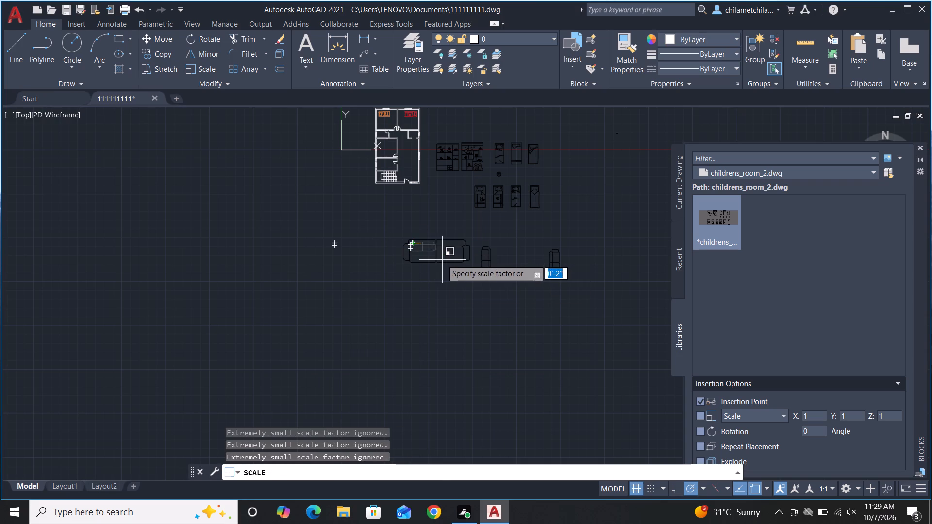
scroll(422, 255, "up", 5)
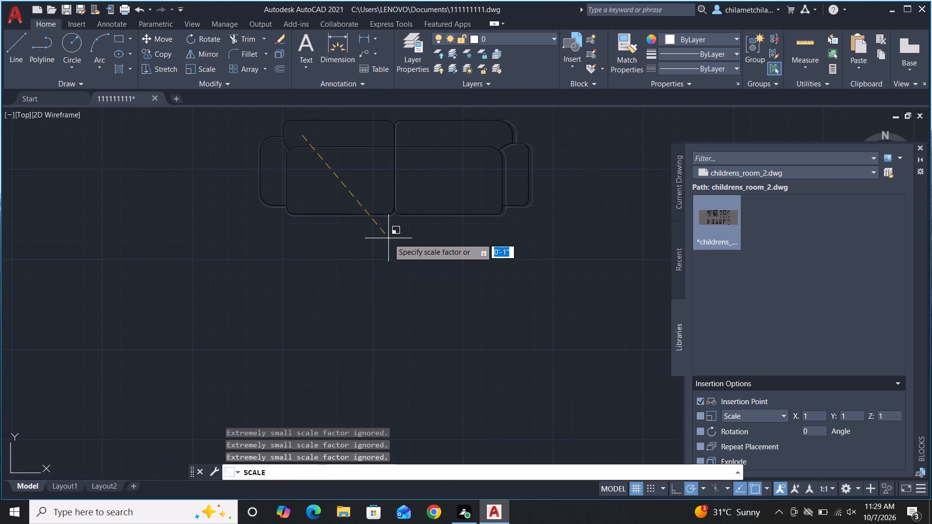
left_click(351, 223)
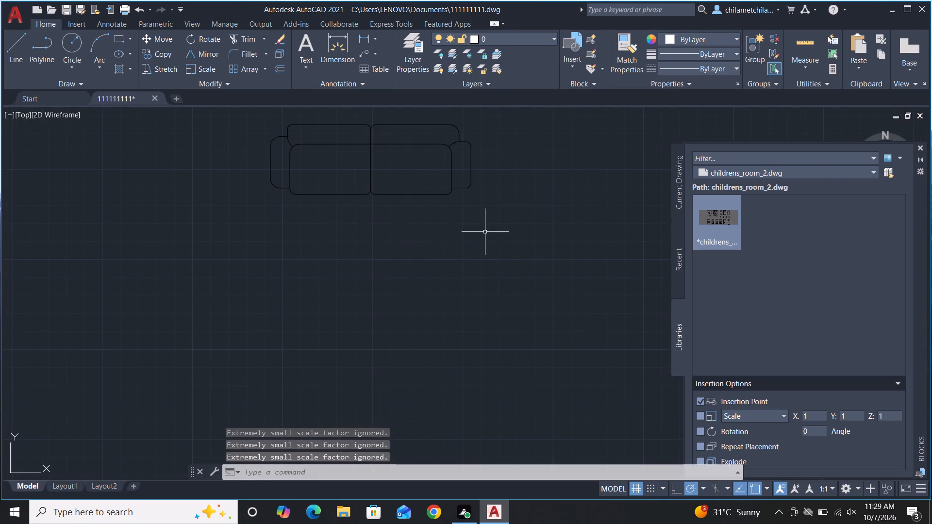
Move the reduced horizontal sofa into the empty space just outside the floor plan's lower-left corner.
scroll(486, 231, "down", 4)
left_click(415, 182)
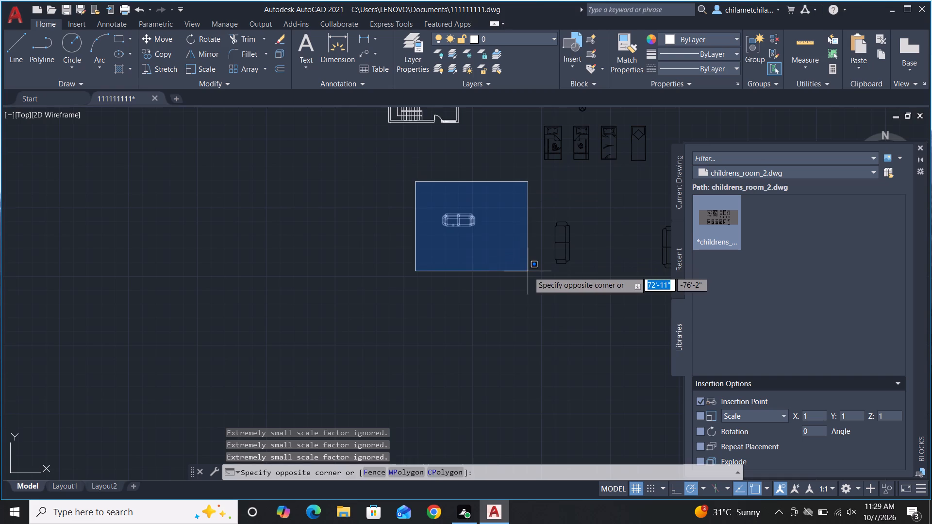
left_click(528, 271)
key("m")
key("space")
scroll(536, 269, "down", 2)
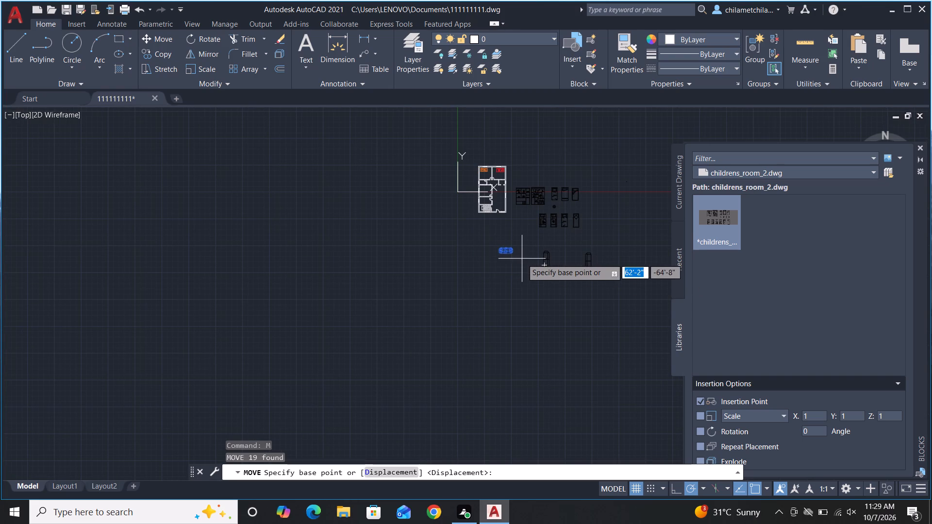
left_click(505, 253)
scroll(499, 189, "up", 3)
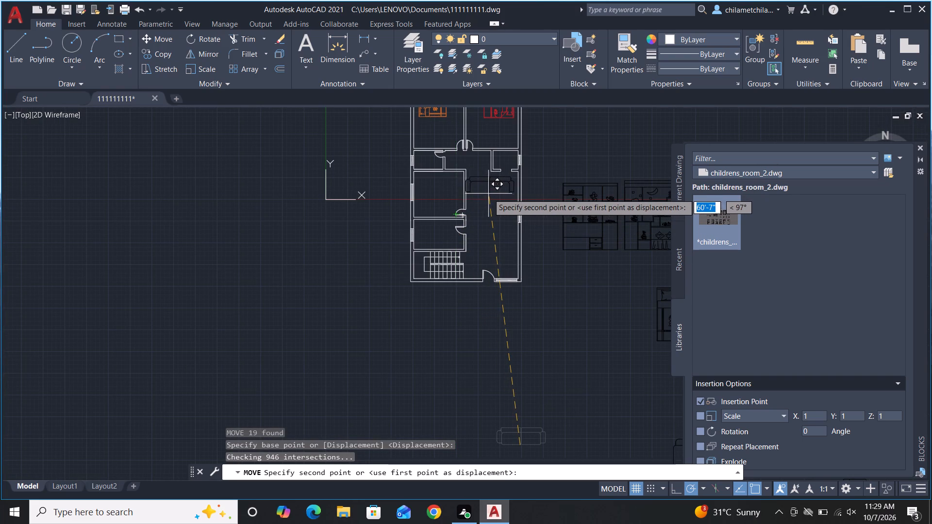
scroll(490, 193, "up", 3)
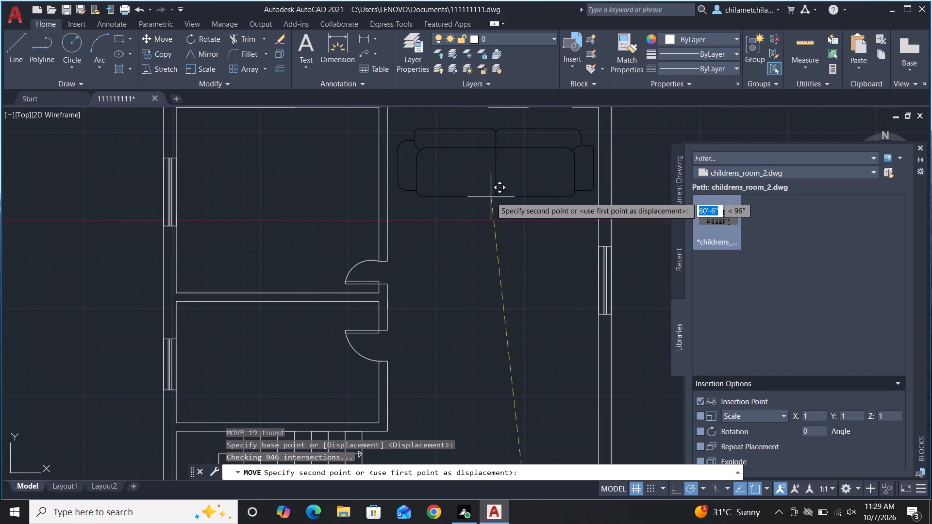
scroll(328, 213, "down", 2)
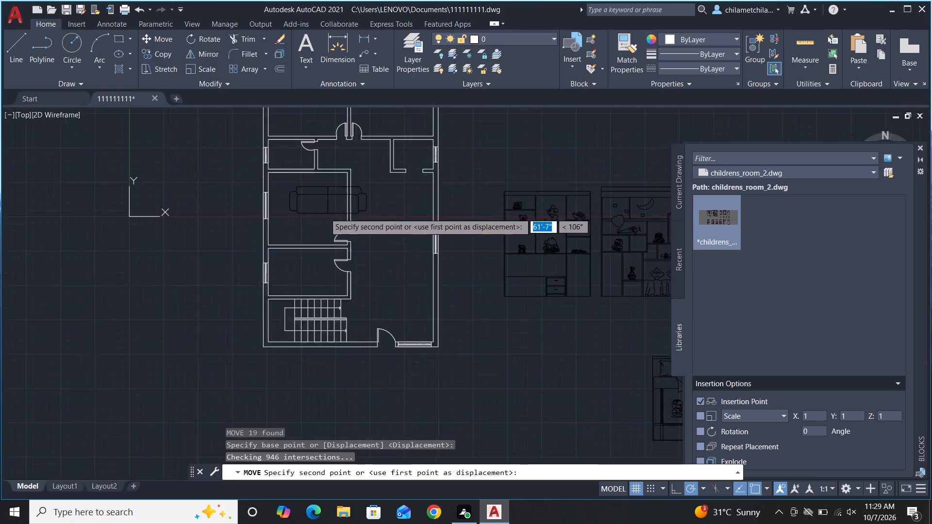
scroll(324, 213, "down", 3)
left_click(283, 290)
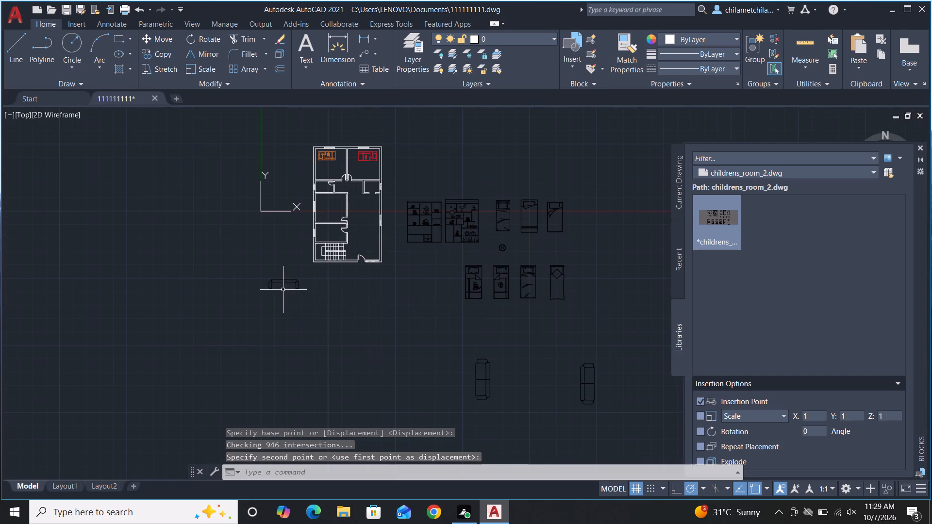
Scale the horizontal sofa down again to less than half its size, with the base point at its right armrest.
left_click(231, 246)
left_click(327, 329)
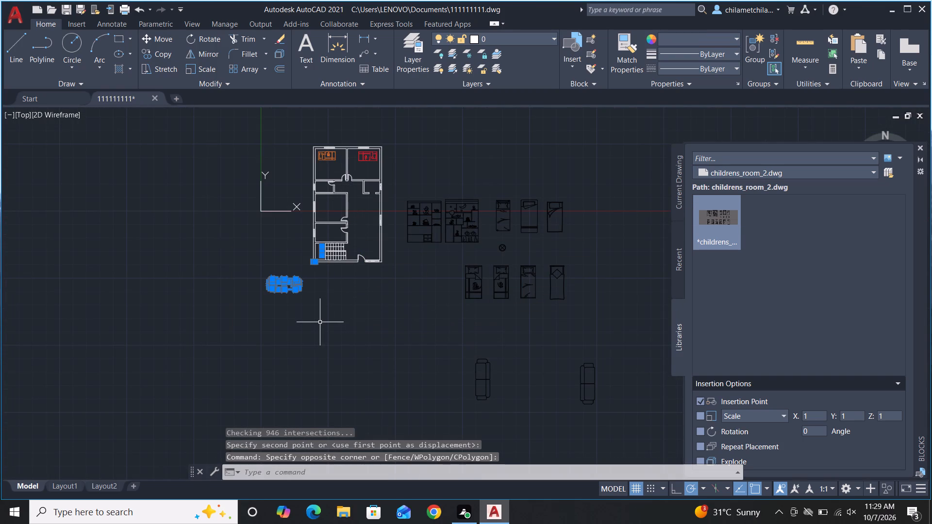
key("Escape")
scroll(298, 296, "up", 4)
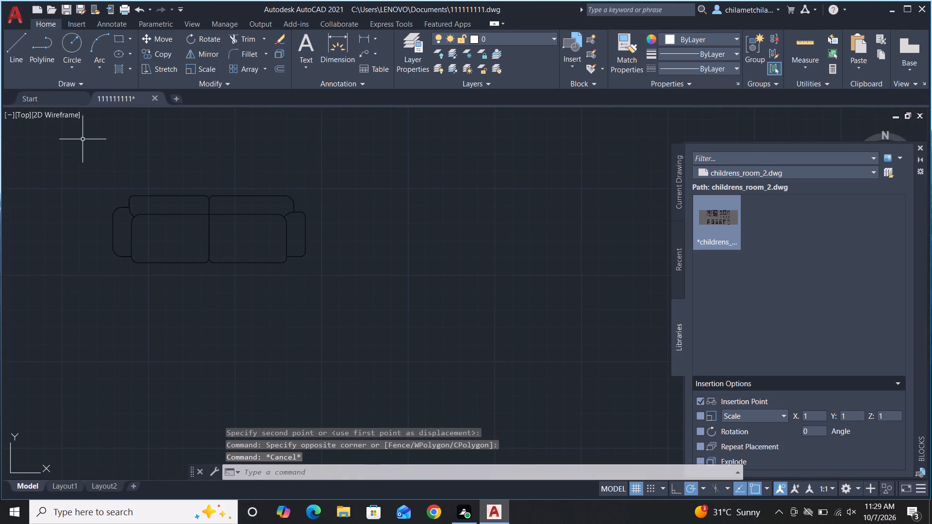
left_click(83, 139)
left_click(344, 314)
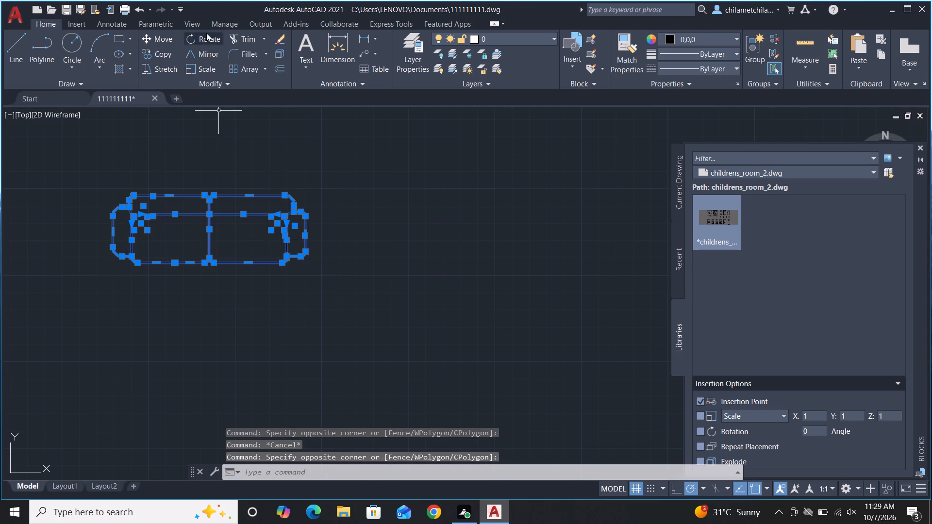
left_click(202, 72)
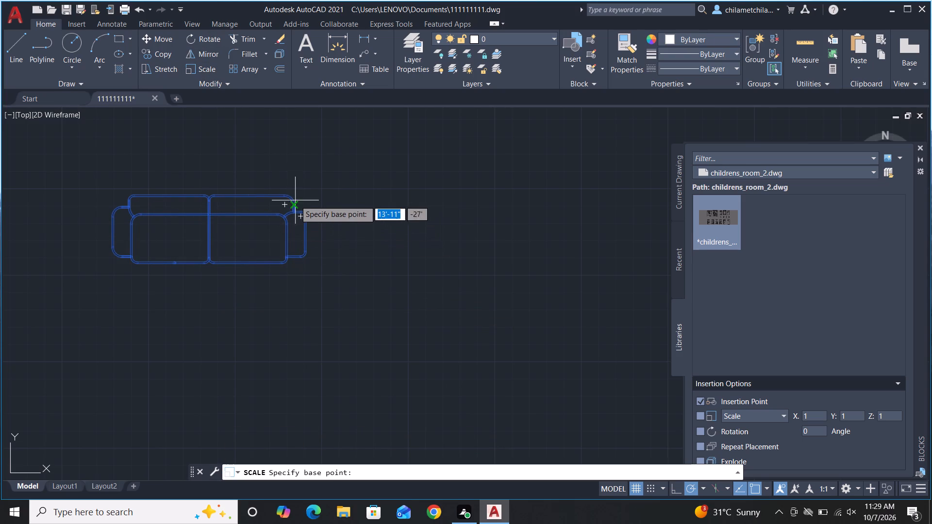
left_click_drag(299, 209, 238, 233)
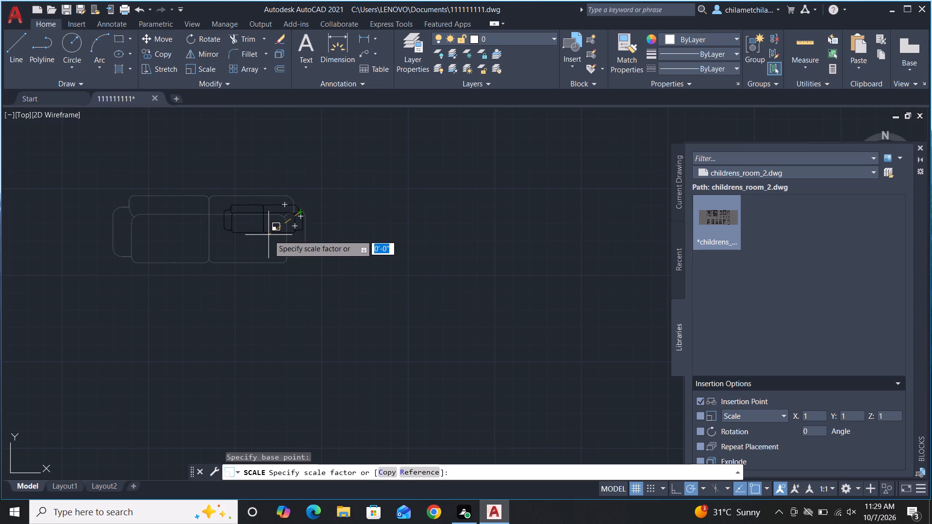
left_click(269, 235)
Move the small horizontal sofa about 39' up and right into the large open room on the floor plan's right side.
scroll(273, 217, "down", 2)
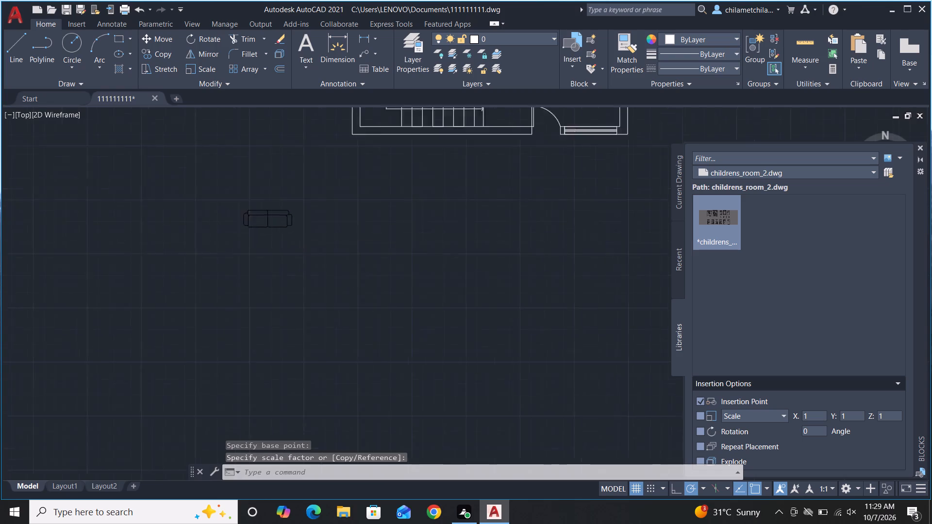
scroll(274, 217, "down", 2)
left_click(251, 198)
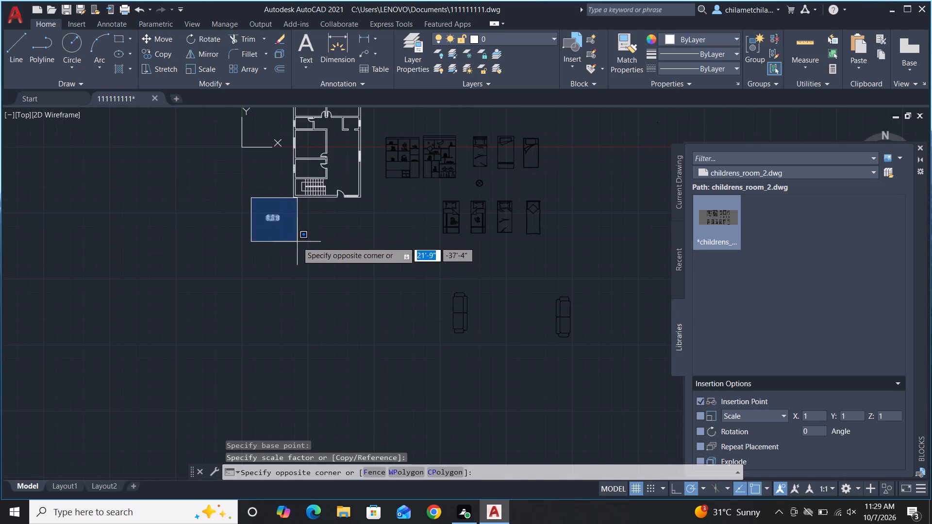
left_click(297, 242)
key("m")
key("space")
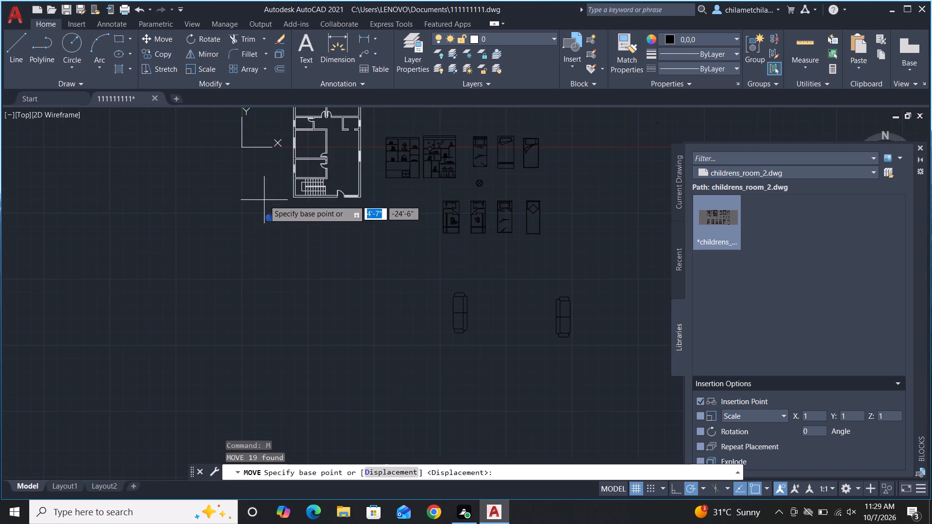
left_click(280, 220)
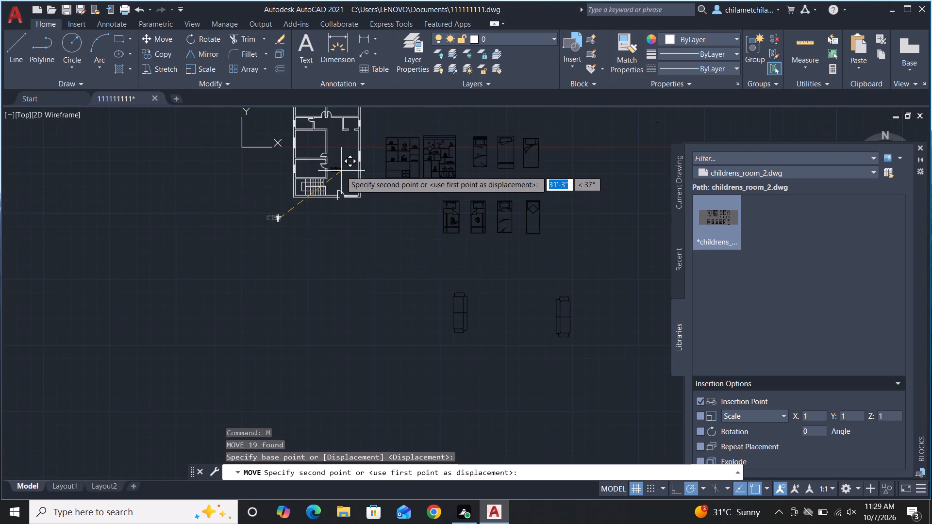
scroll(348, 158, "up", 3)
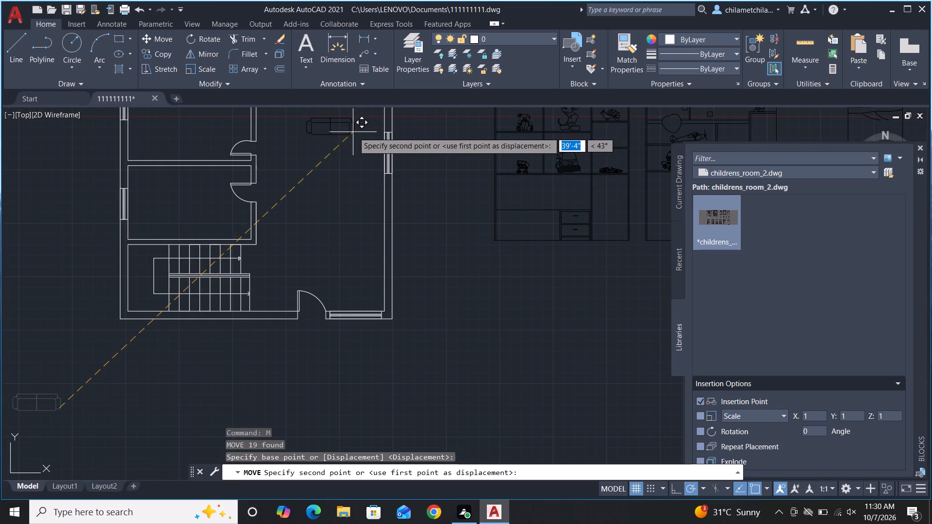
left_click(355, 138)
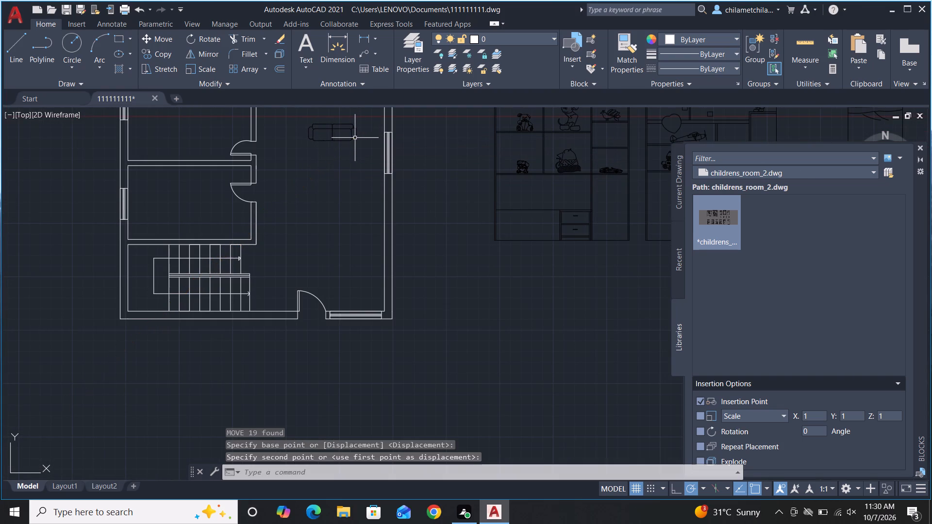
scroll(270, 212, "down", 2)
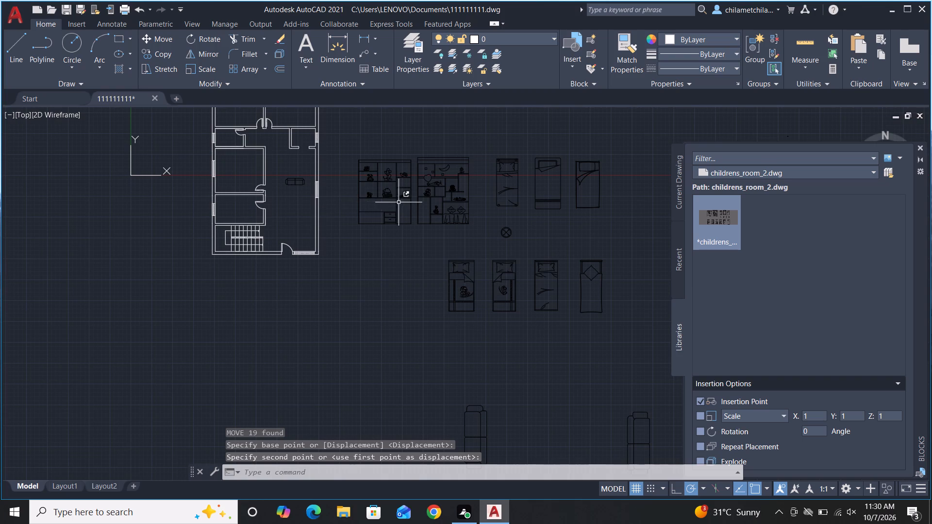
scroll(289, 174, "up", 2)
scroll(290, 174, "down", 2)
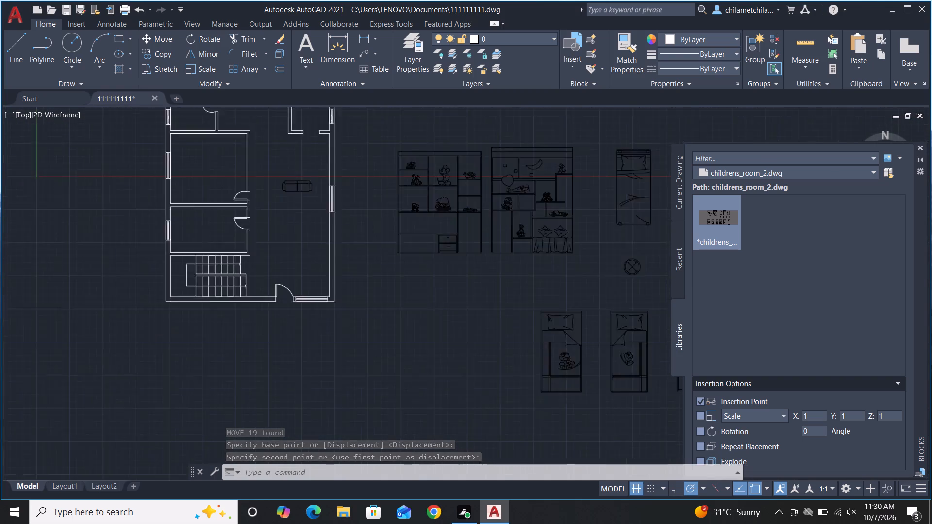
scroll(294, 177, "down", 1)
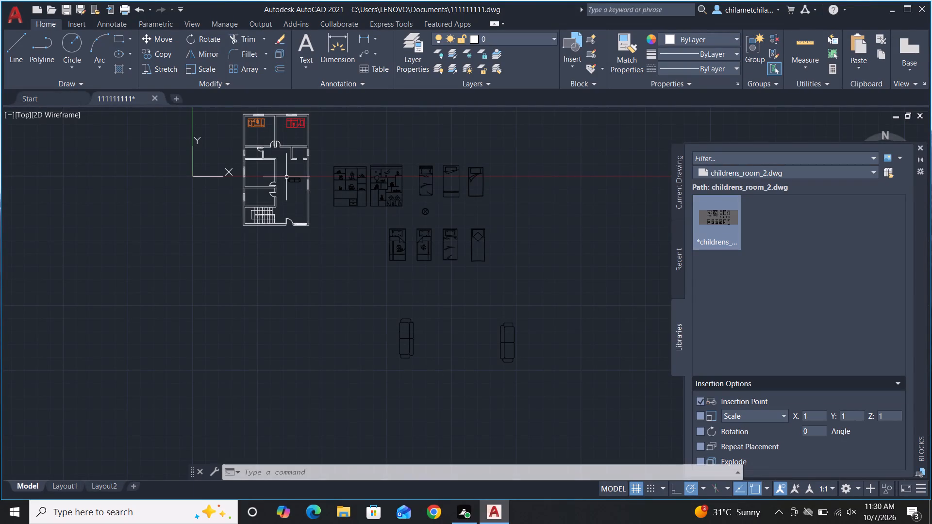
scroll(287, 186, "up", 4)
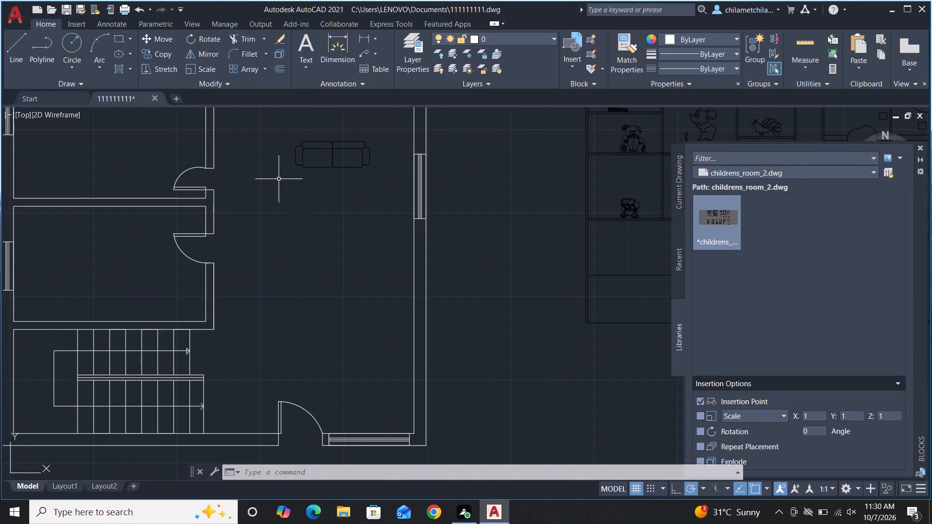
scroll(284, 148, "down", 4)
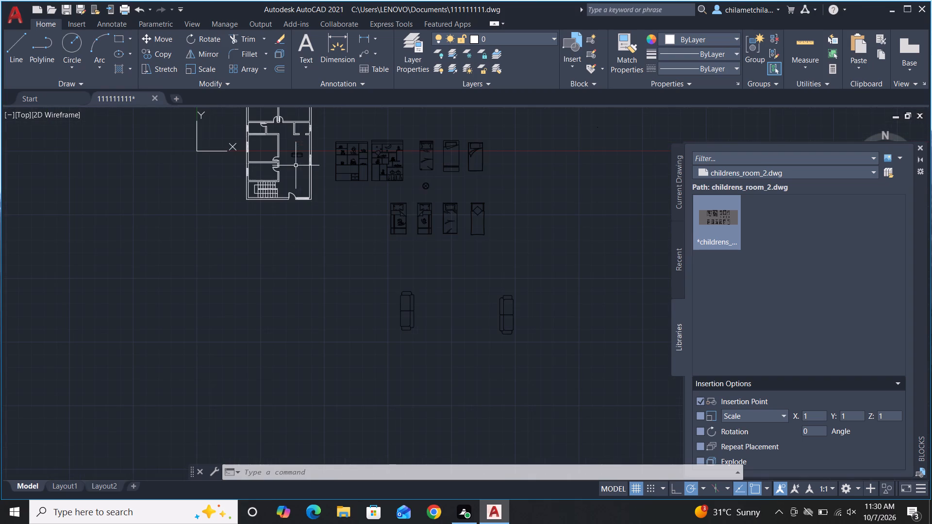
Scale the right-hand of the two vertical sofas below the beds down to roughly three-quarters, based at its upper-right corner.
left_click(482, 273)
left_click(531, 372)
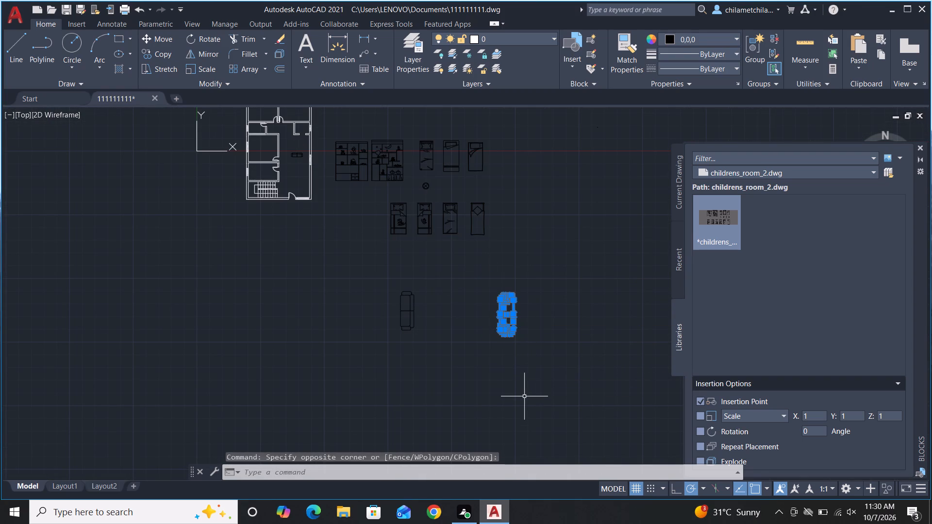
key("m")
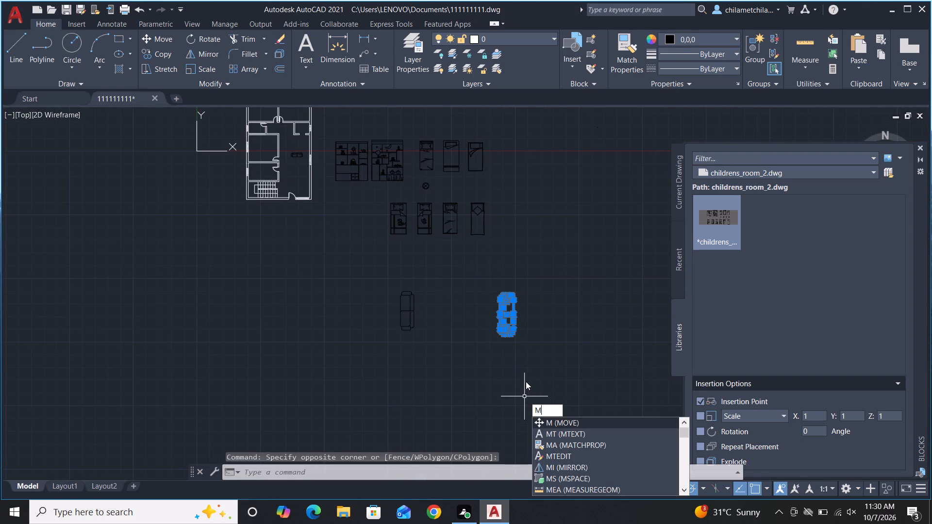
key("Escape")
left_click(480, 268)
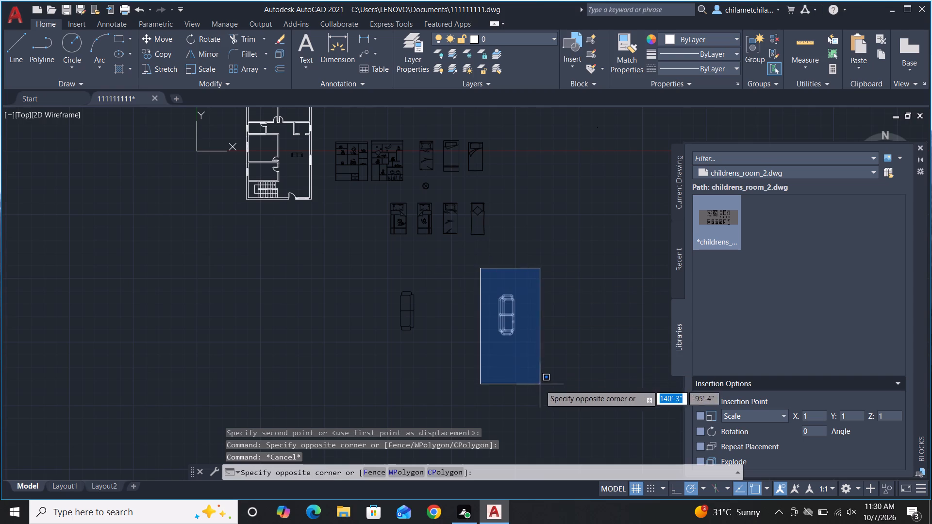
left_click(542, 386)
type("SC")
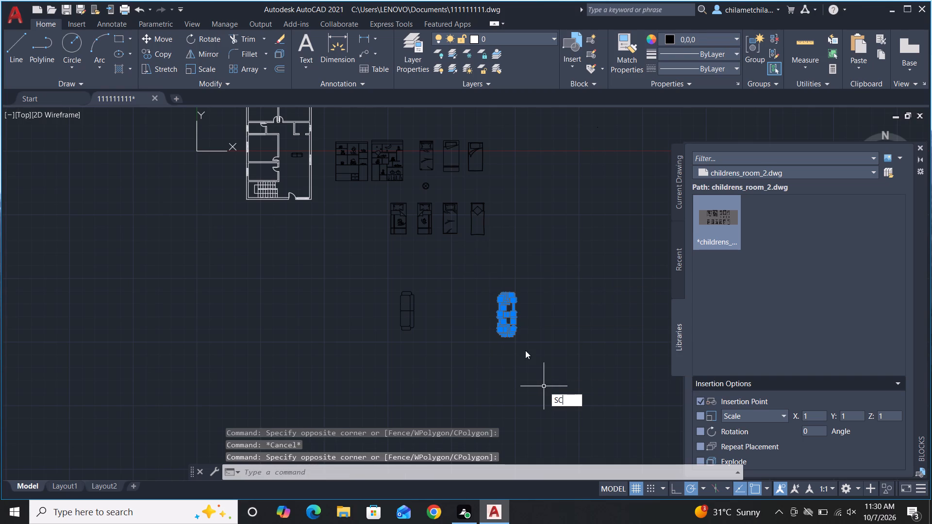
key("space")
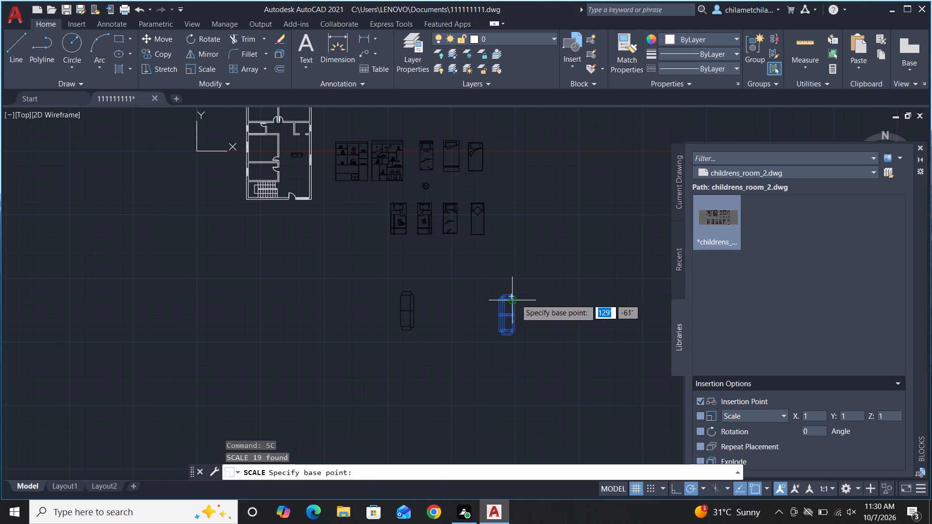
left_click(516, 299)
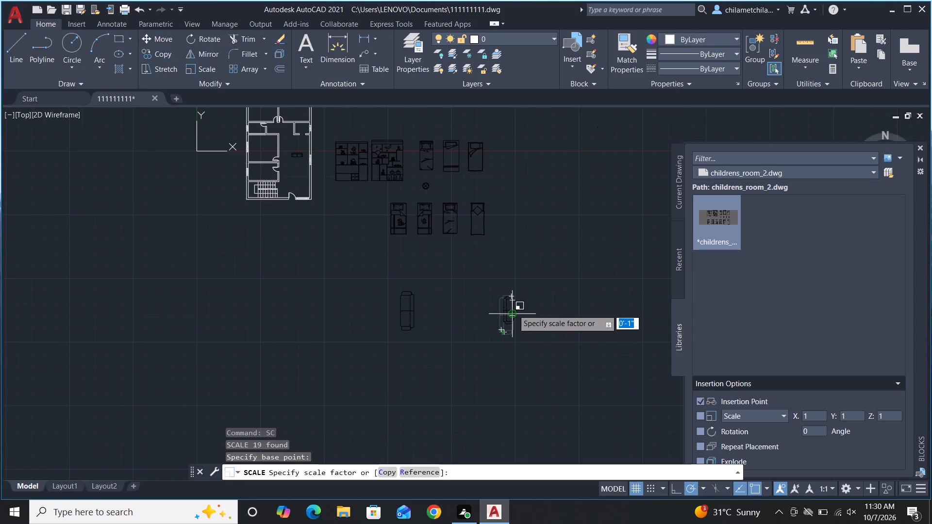
left_click(511, 311)
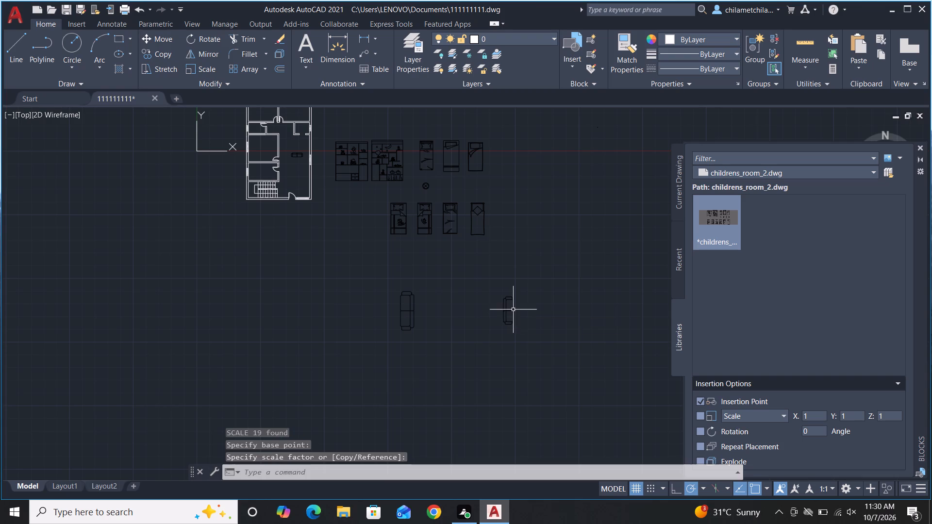
Move the reduced vertical sofa into the empty space just outside the floor plan's lower-left side.
scroll(568, 284, "down", 1)
left_click(512, 270)
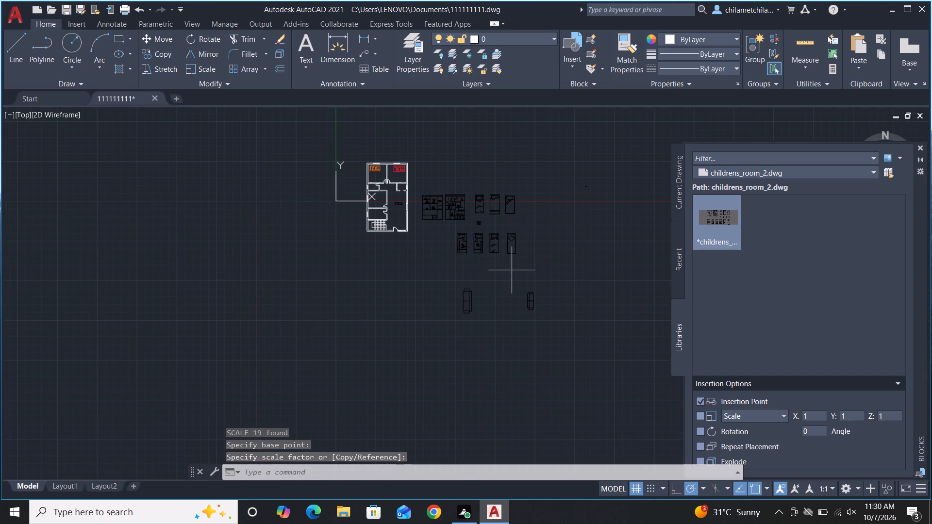
left_click(559, 337)
type("M")
key("space")
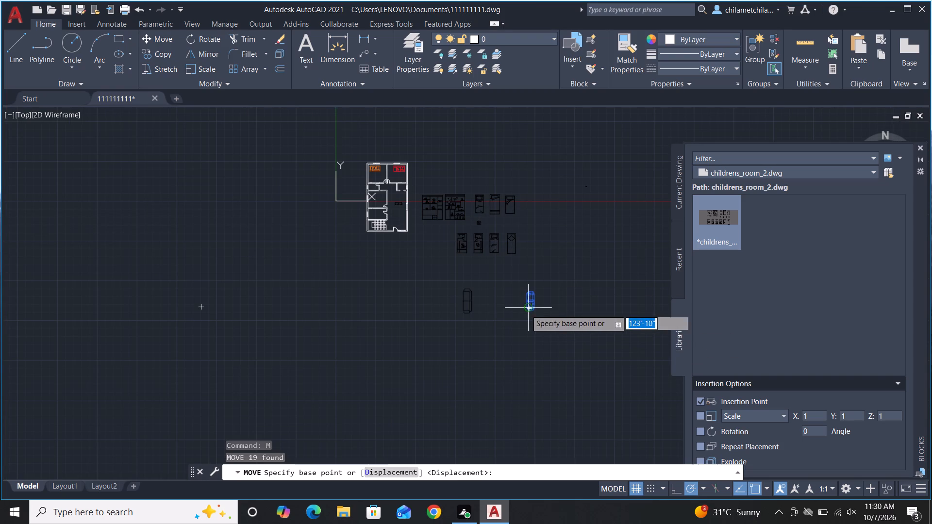
double_click(532, 294)
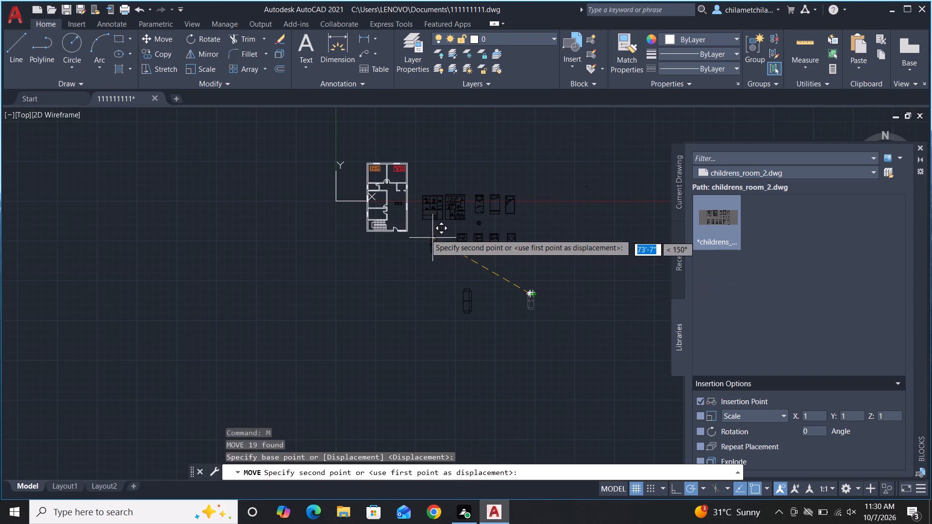
scroll(382, 206, "up", 3)
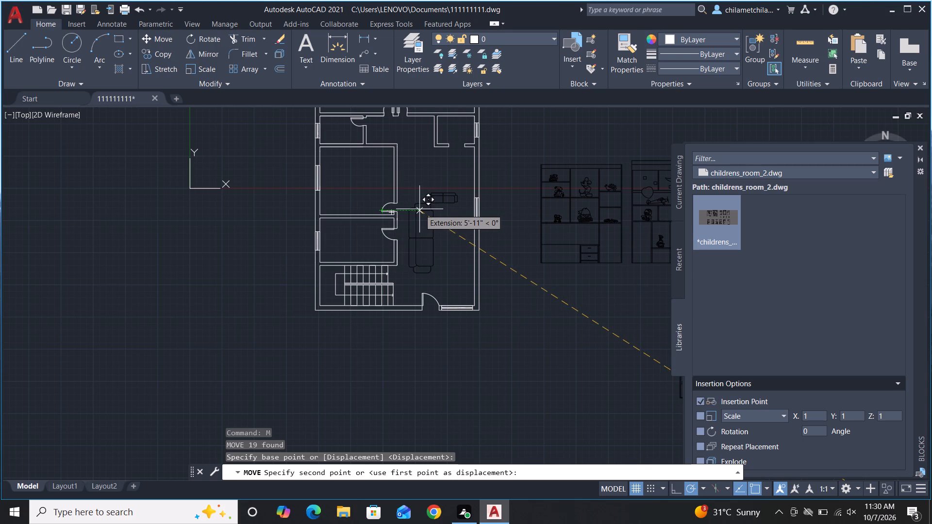
left_click(198, 264)
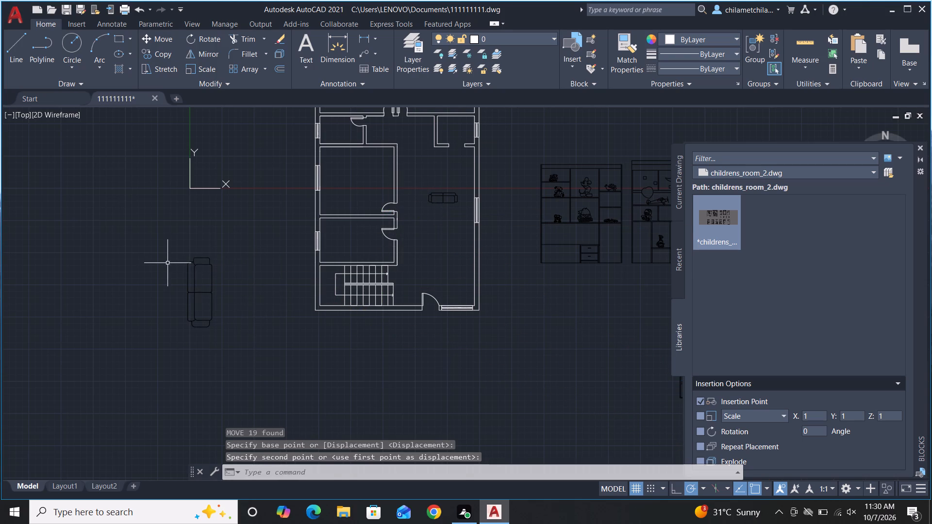
Scale the vertical sofa beside the floor plan down to about two-thirds of its size, based at its upper-right corner.
left_click(156, 238)
left_click(249, 357)
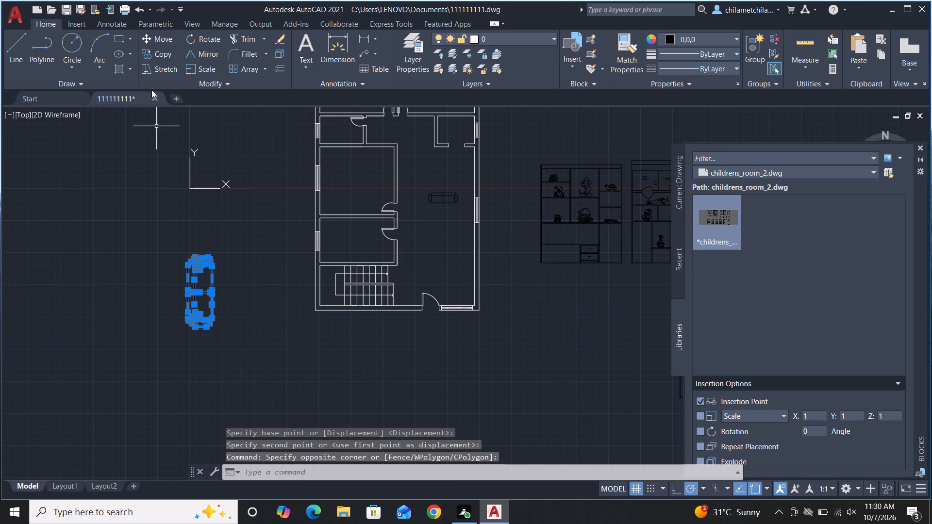
left_click(193, 68)
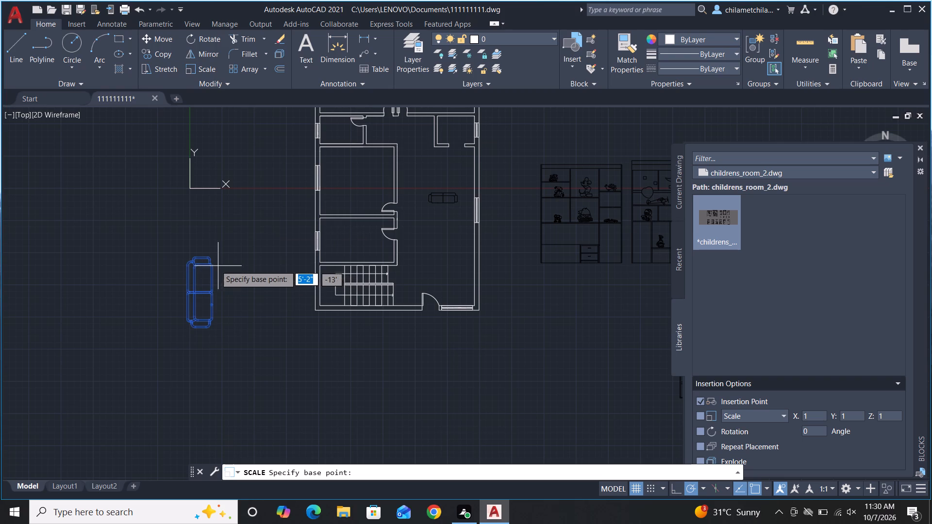
left_click(215, 264)
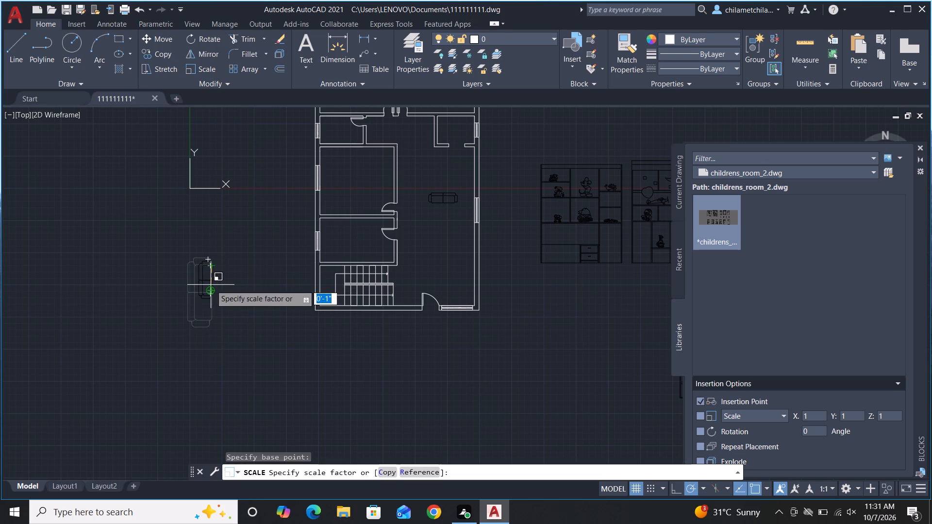
left_click(211, 285)
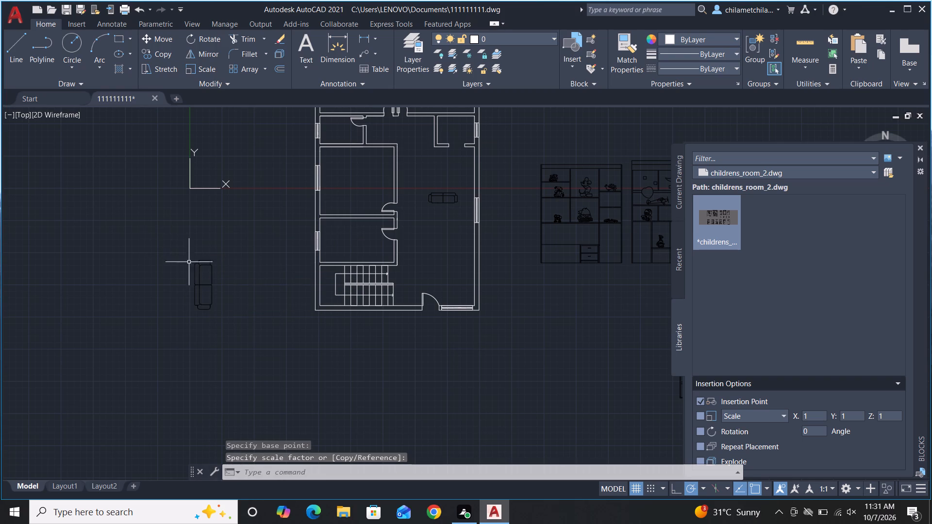
Scale the same vertical sofa down again to about three-quarters of its size from its upper-right corner.
left_click(156, 233)
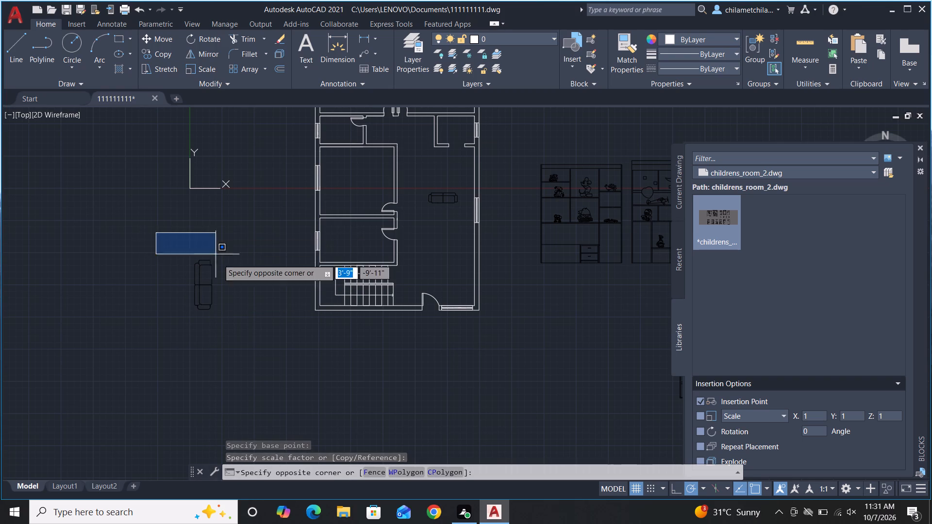
left_click(232, 332)
left_click(189, 71)
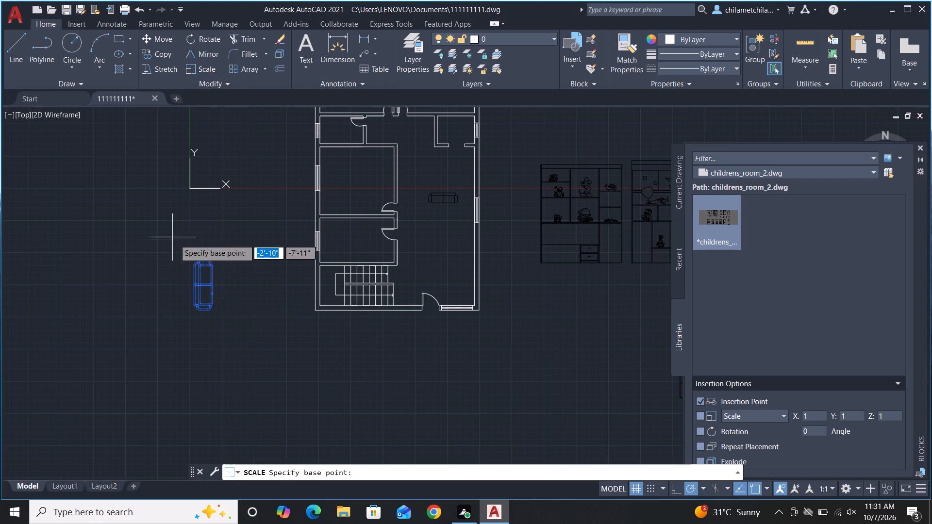
left_click(215, 263)
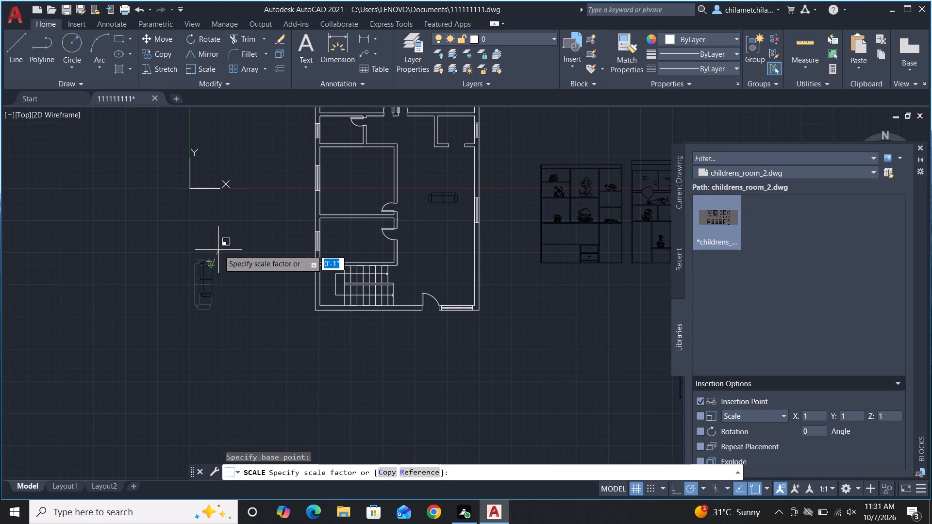
left_click(218, 249)
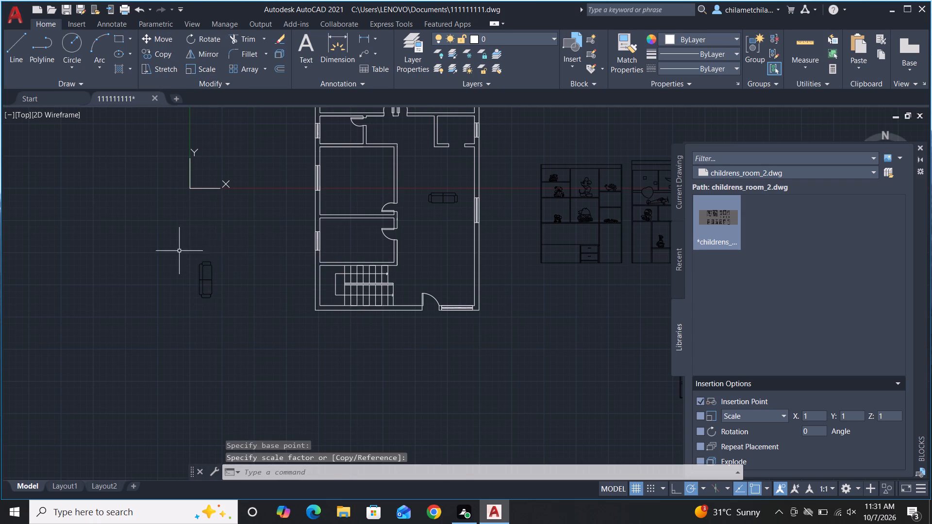
Move the small vertical sofa about 36' into the large open room, just below and left of the horizontal sofa.
left_click_drag(176, 242, 183, 243)
left_click(241, 320)
type("M")
key("space")
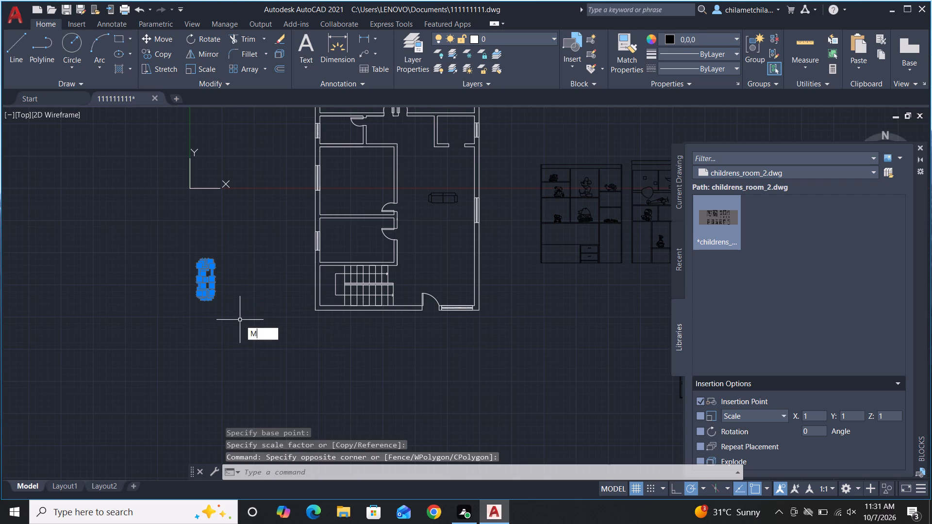
left_click(216, 266)
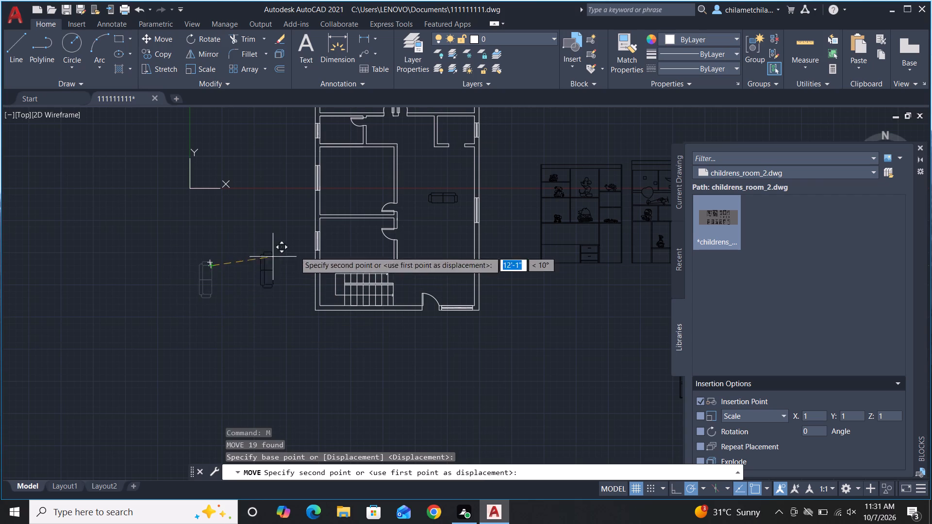
left_click(430, 209)
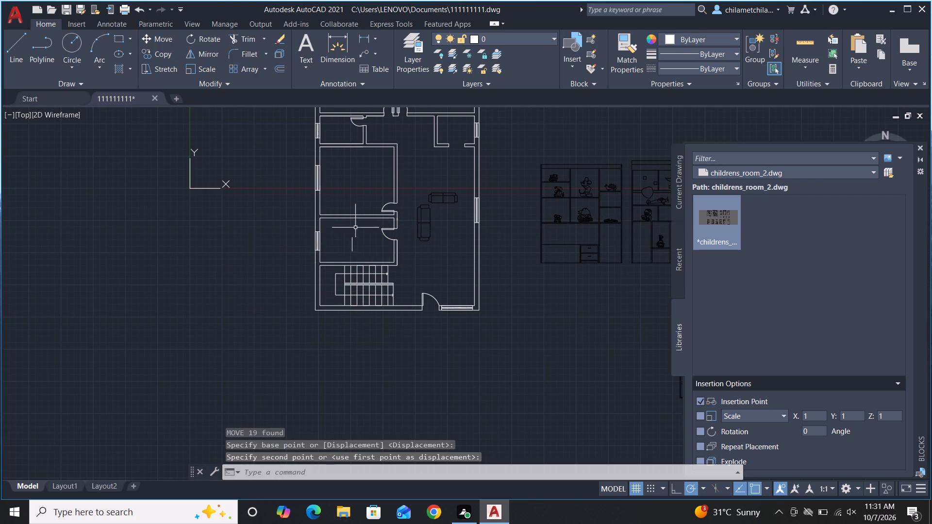
Rotate the remaining vertical sofa below the beds 90° clockwise about its lower-right corner, so it lies horizontally.
scroll(150, 221, "down", 1)
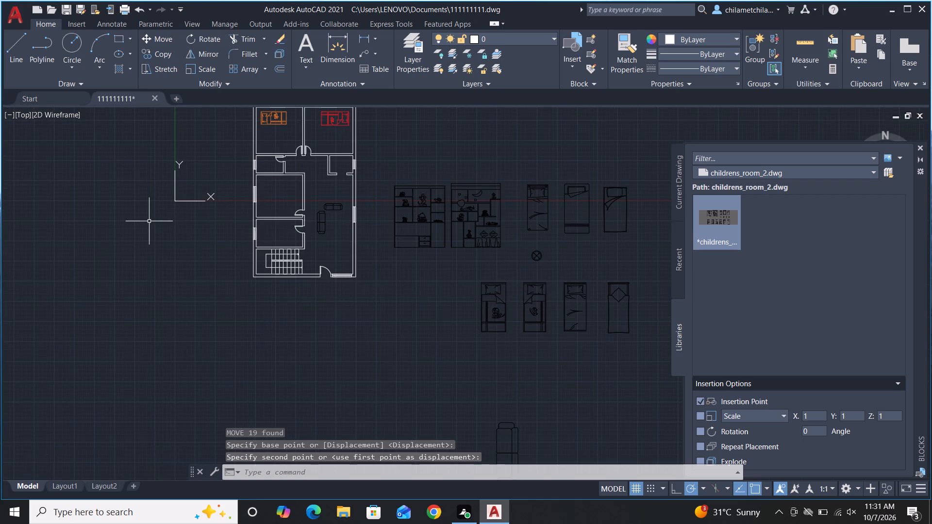
scroll(314, 215, "up", 4)
left_click(294, 159)
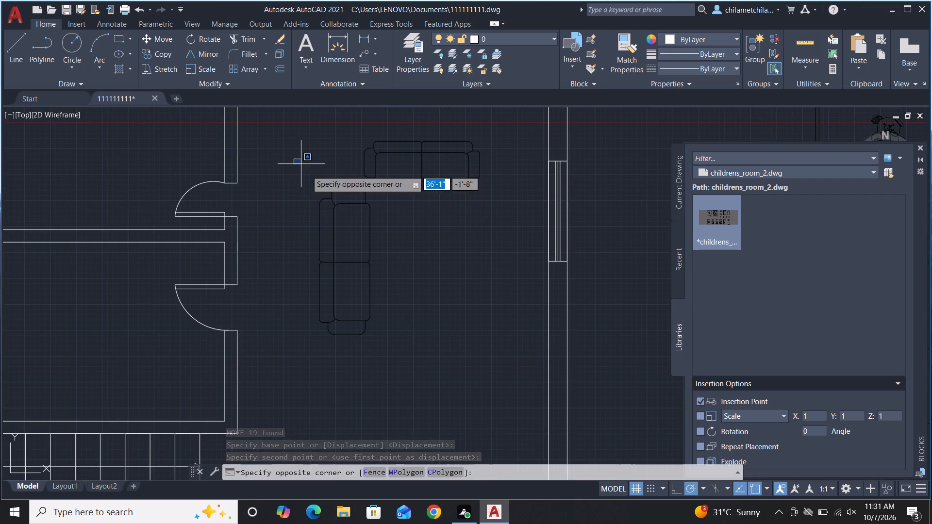
key("Escape")
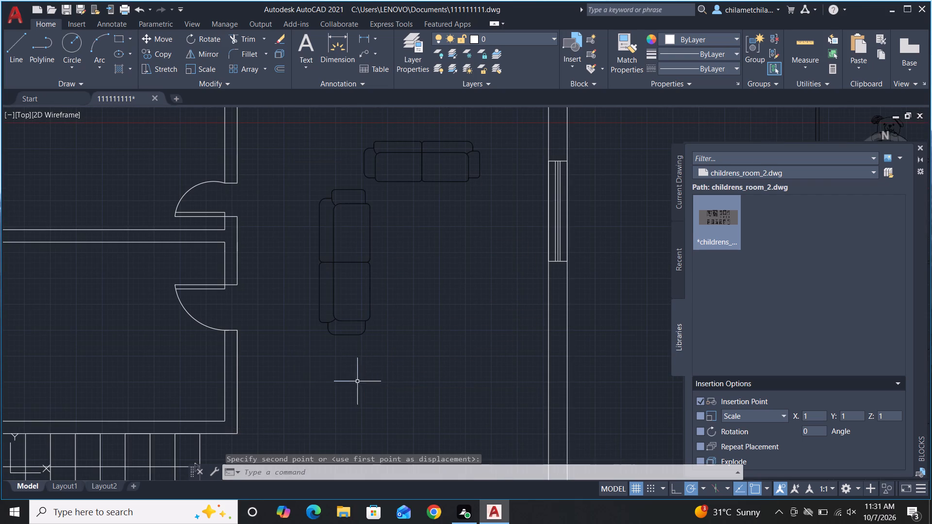
scroll(240, 263, "down", 2)
scroll(198, 229, "down", 1)
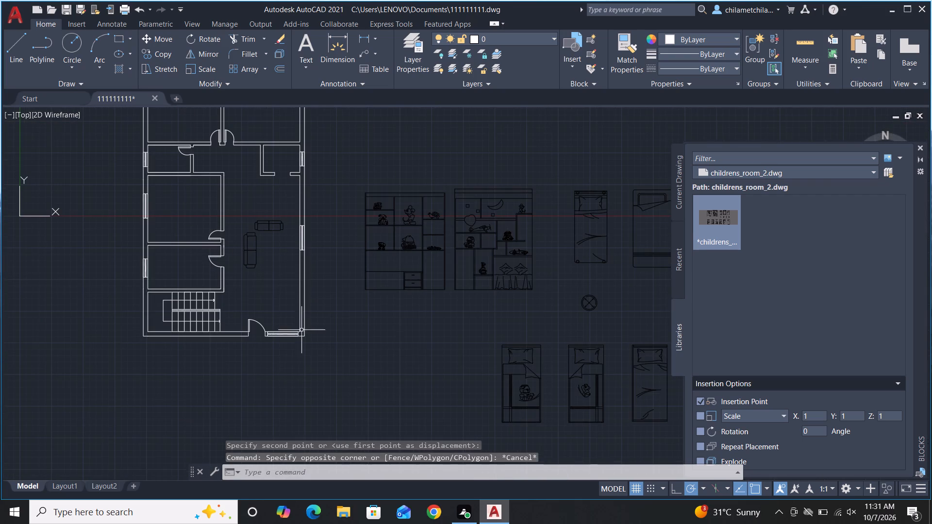
scroll(398, 196, "down", 2)
scroll(491, 354, "up", 2)
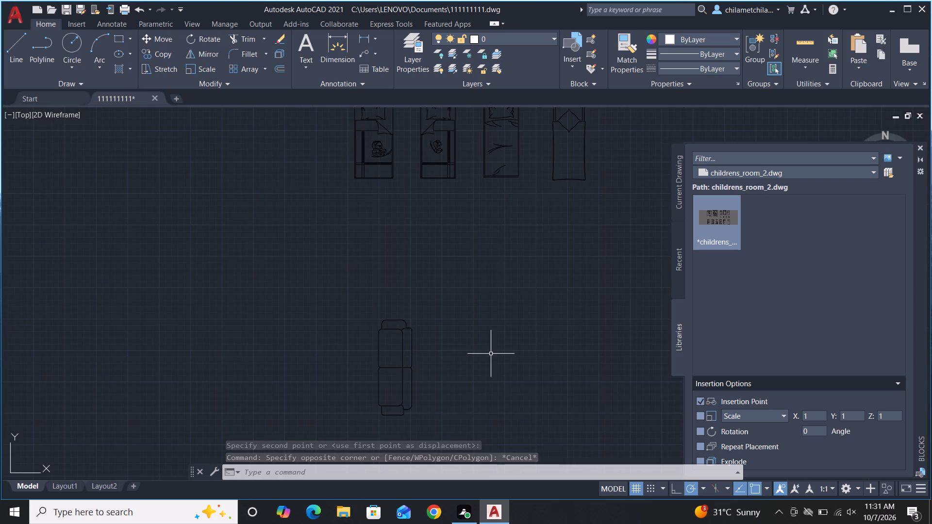
scroll(522, 301, "down", 2)
left_click(453, 293)
left_click(523, 417)
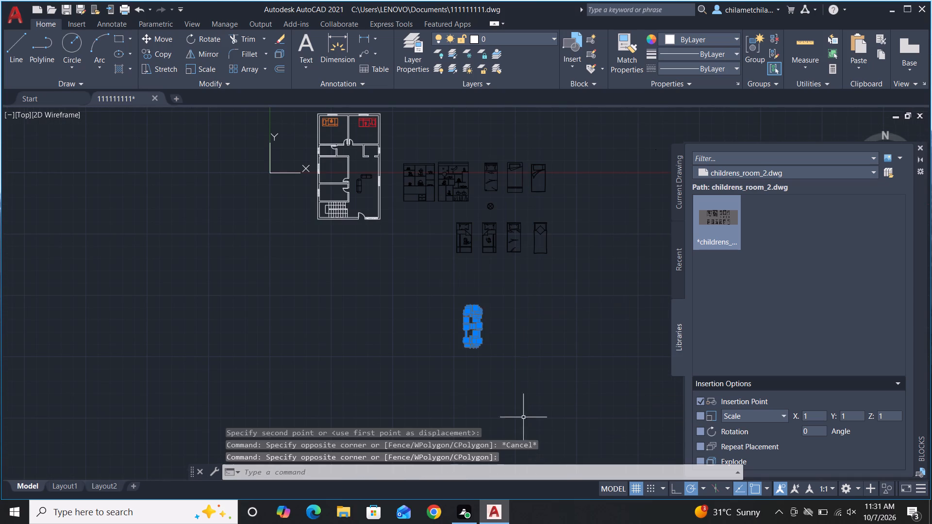
left_click(208, 40)
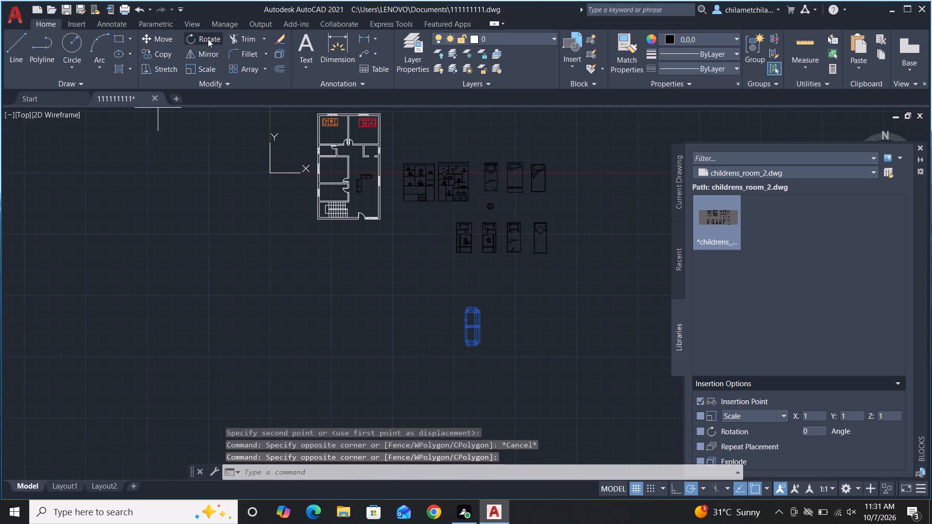
left_click(476, 346)
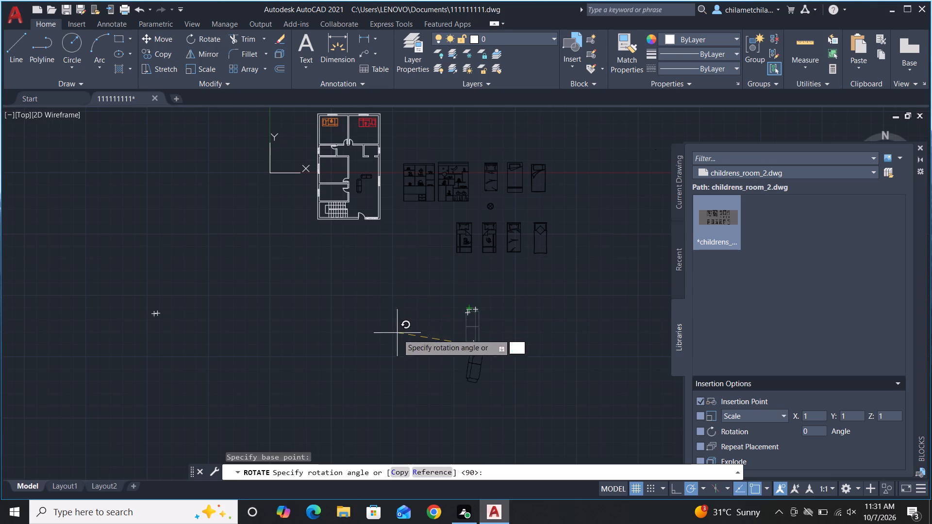
left_click(476, 374)
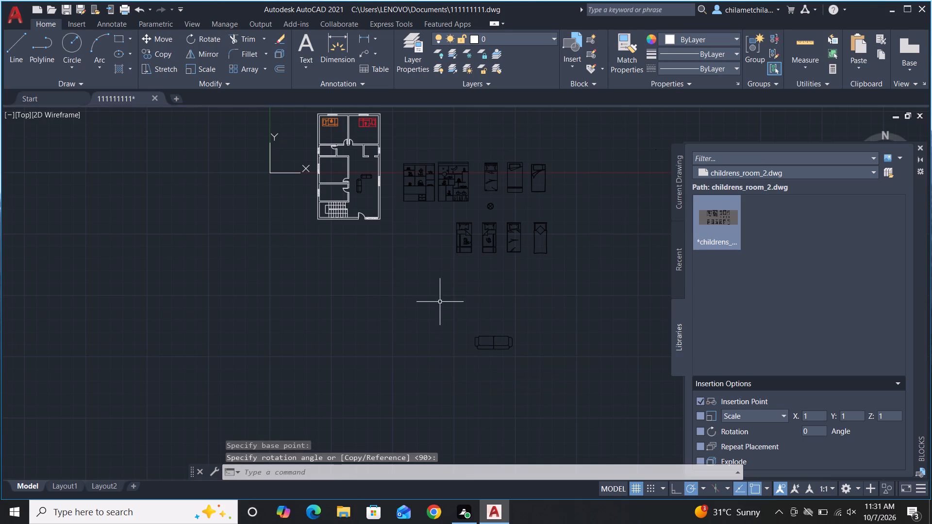
Scale the horizontal sofa below the beds down to about 70% of its size, based at its right end.
left_click(440, 302)
left_click(581, 379)
key("s")
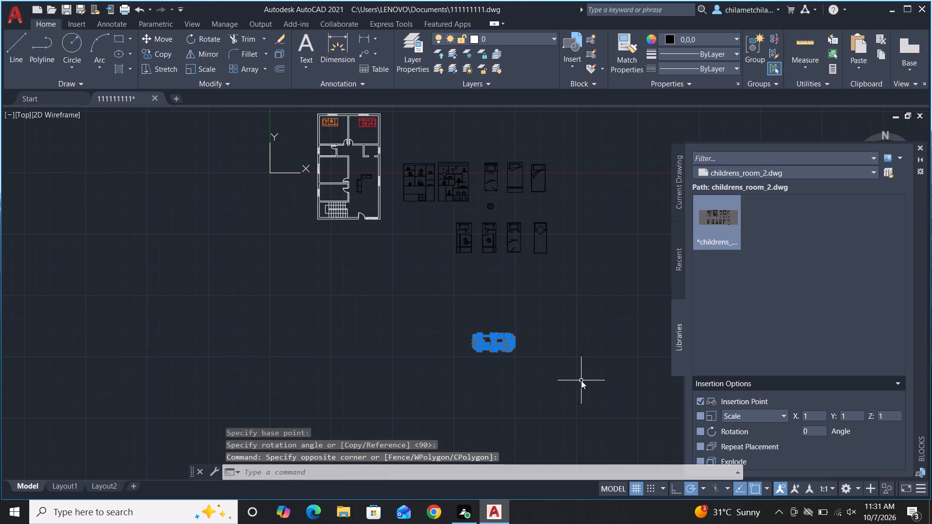
key("c")
key("space")
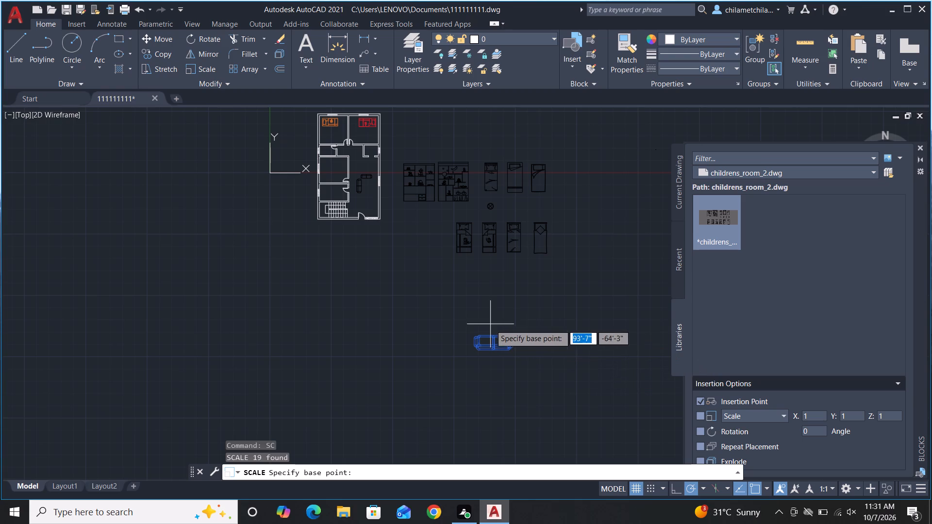
left_click(516, 339)
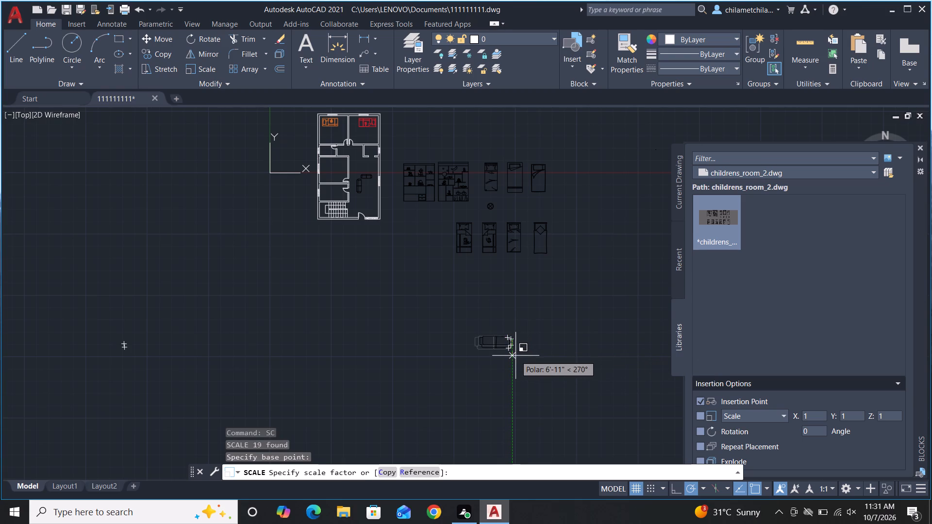
left_click(518, 352)
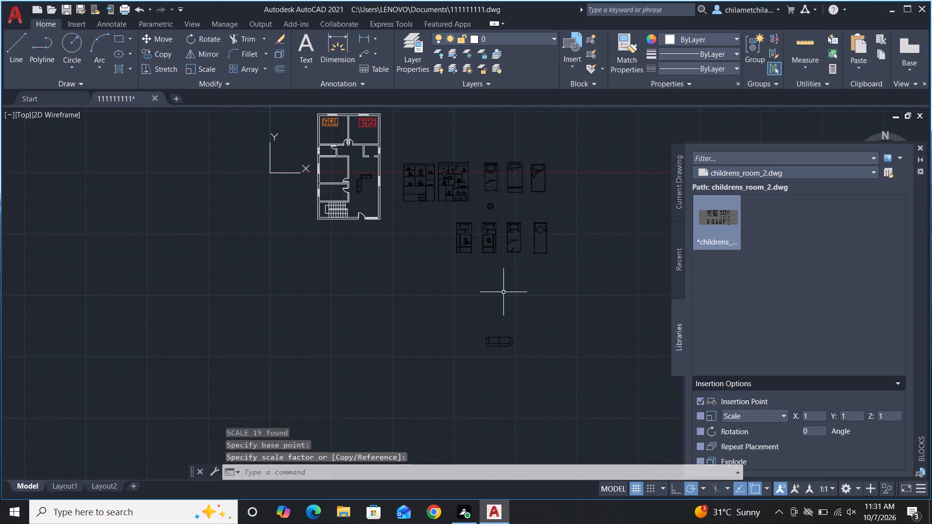
Scale the same horizontal sofa down again to about 70% of its size, based at its upper-left corner.
scroll(503, 289, "down", 2)
scroll(508, 297, "up", 3)
left_click(374, 277)
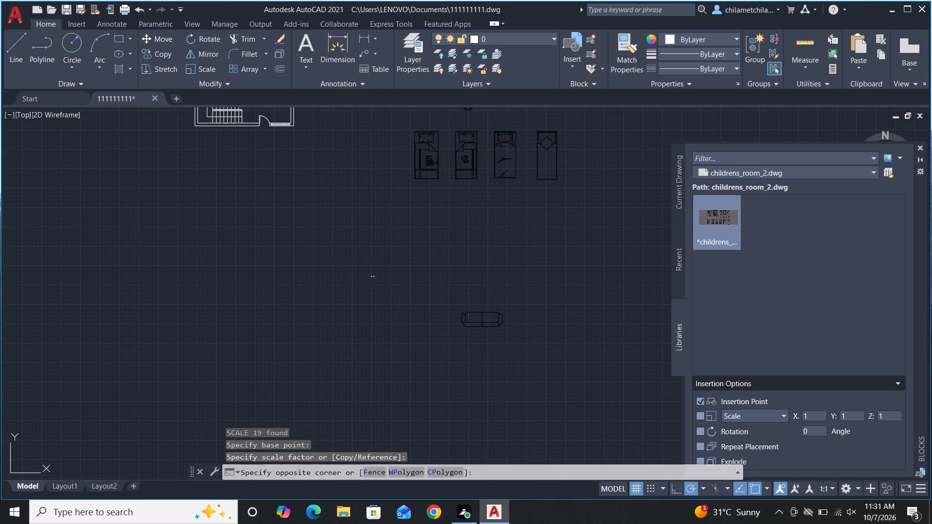
left_click(561, 359)
type("SC")
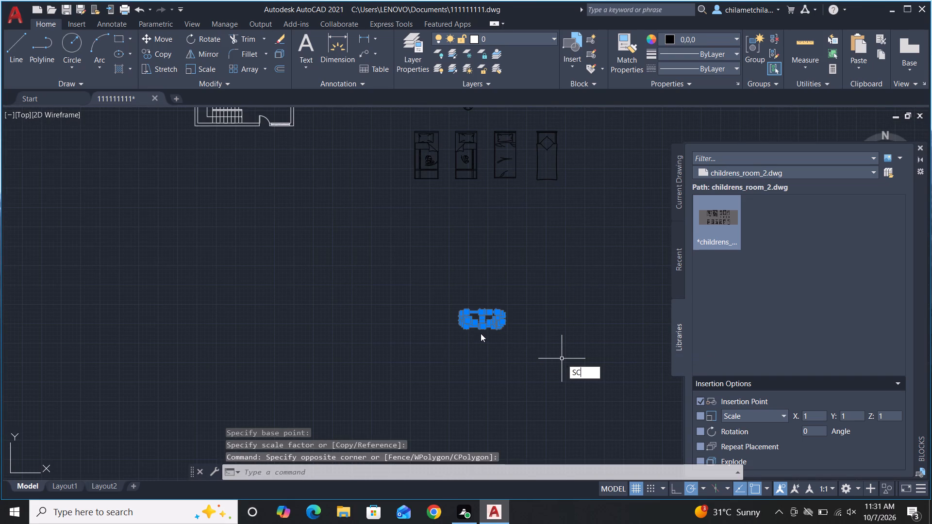
key("space")
left_click(466, 311)
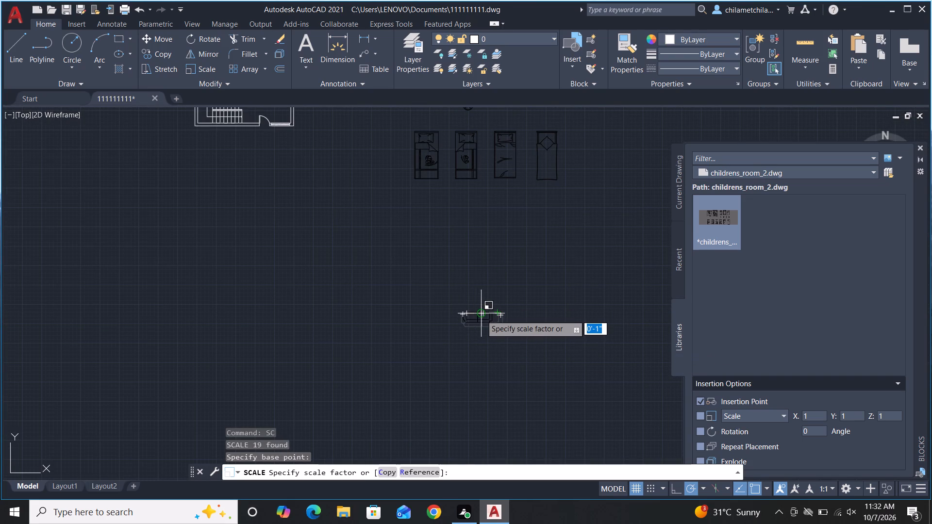
left_click(482, 315)
Move the reduced horizontal sofa from below the beds to the empty space outside the floor plan, left of the staircase.
scroll(561, 269, "down", 2)
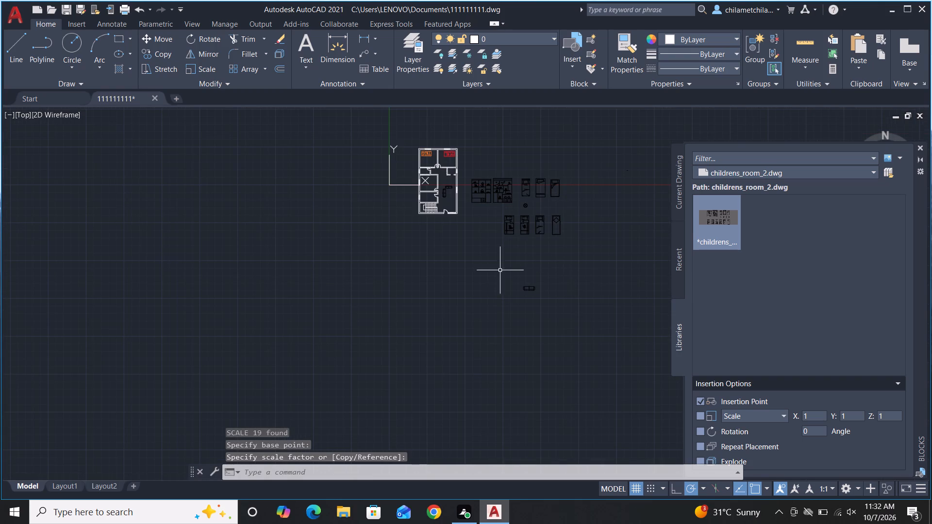
left_click(488, 267)
left_click(549, 292)
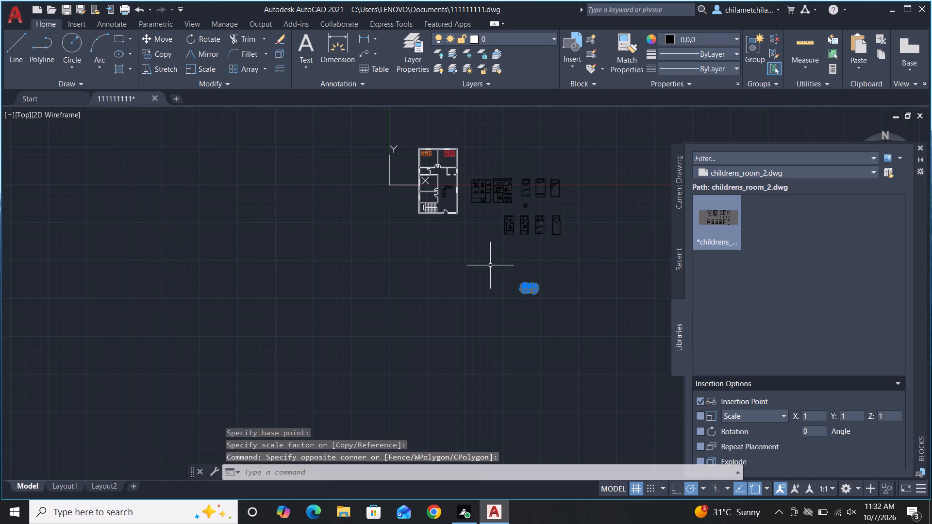
left_click(490, 265)
left_click(597, 356)
type("M")
key("space")
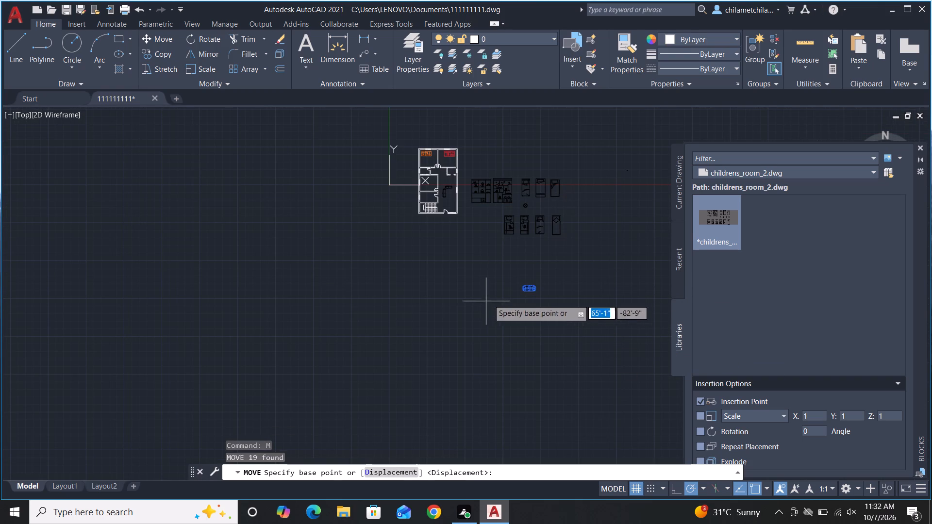
left_click(525, 288)
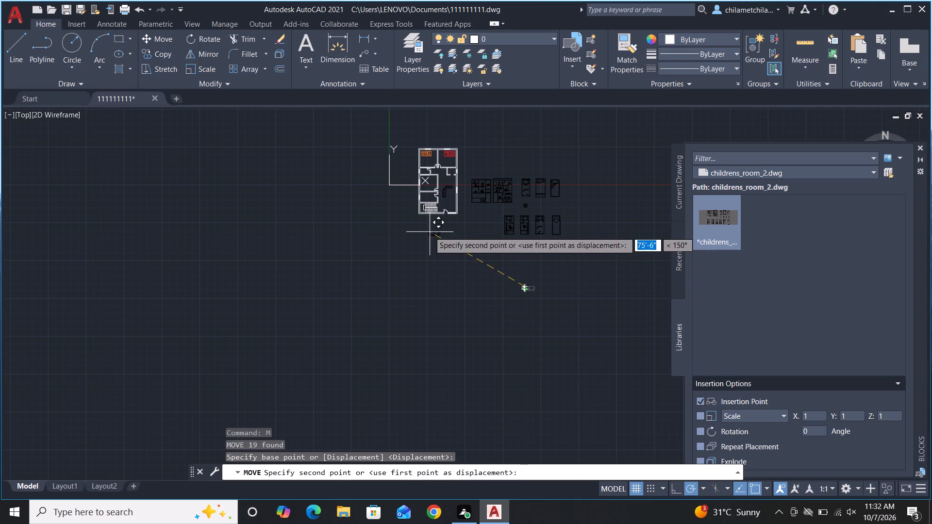
scroll(444, 202, "up", 2)
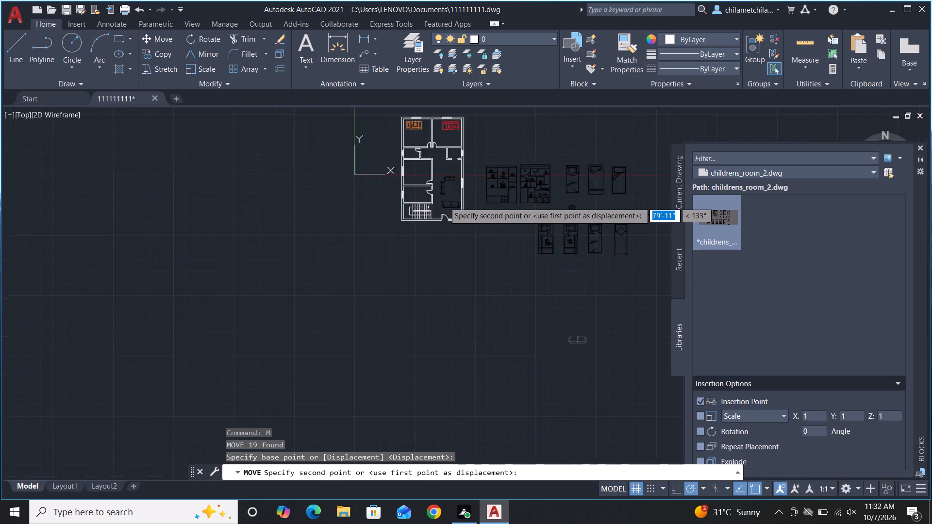
scroll(444, 202, "up", 2)
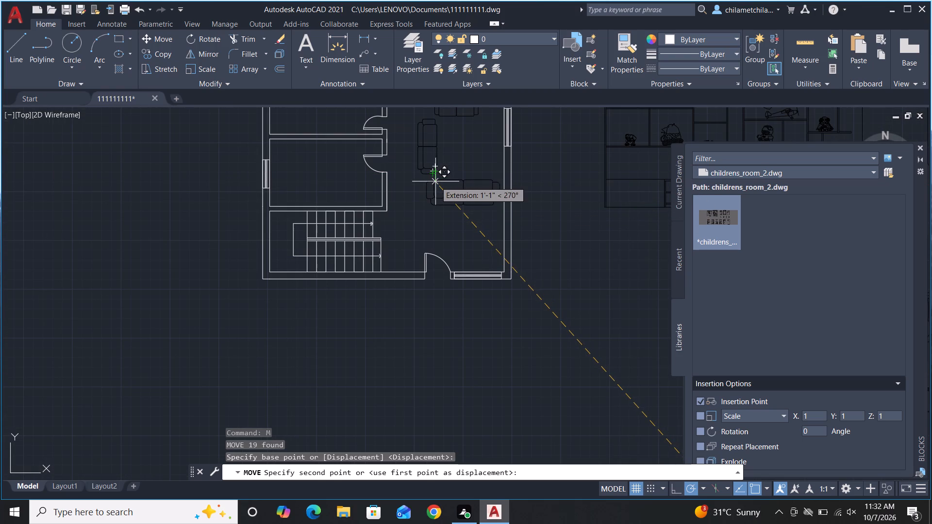
left_click(122, 202)
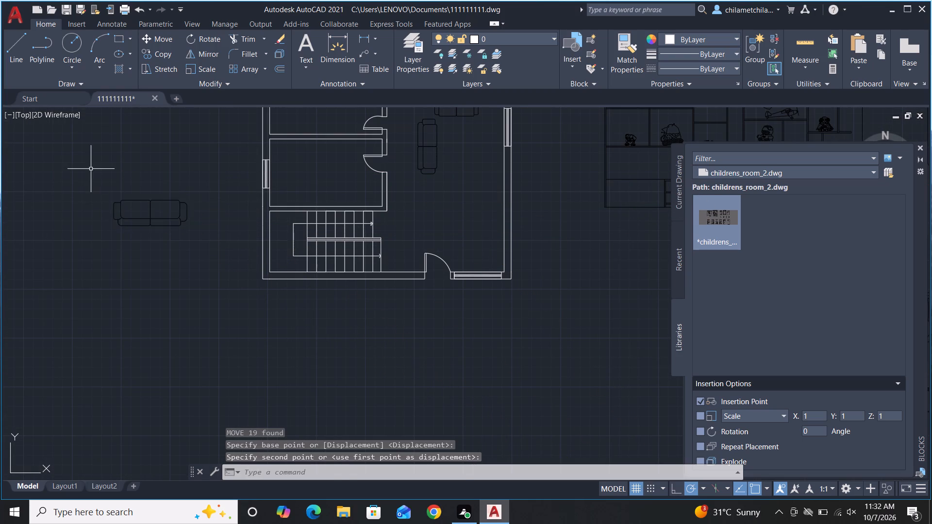
Scale the horizontal sofa left of the plan down to about 85% of its size from its upper-right end.
left_click(91, 169)
left_click(221, 257)
type("SC")
key("space")
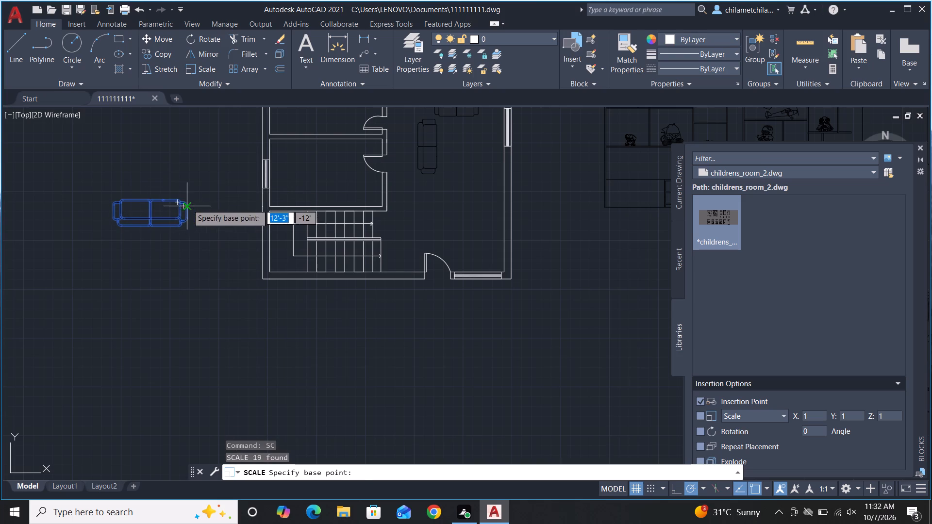
left_click(188, 204)
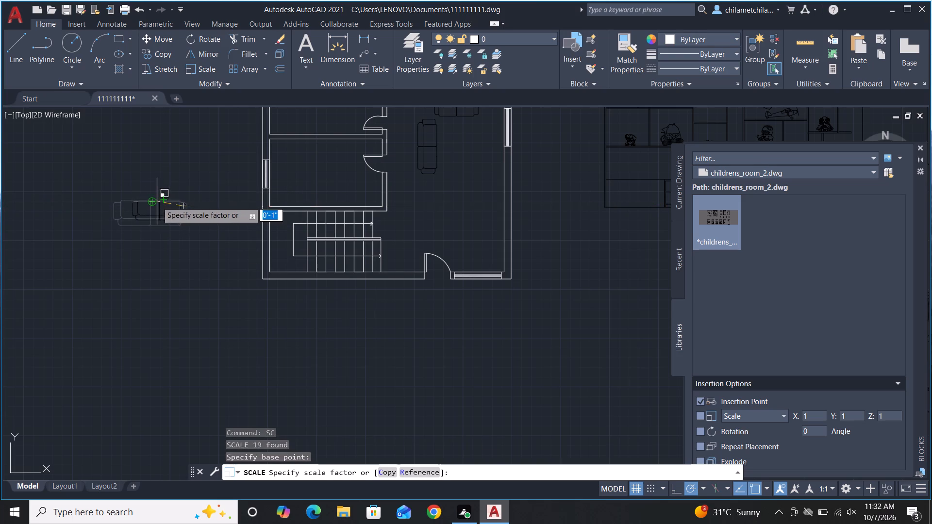
left_click(157, 201)
Scale the sofa left of the plan down once more to just under 90% from its upper-right corner.
left_click(79, 185)
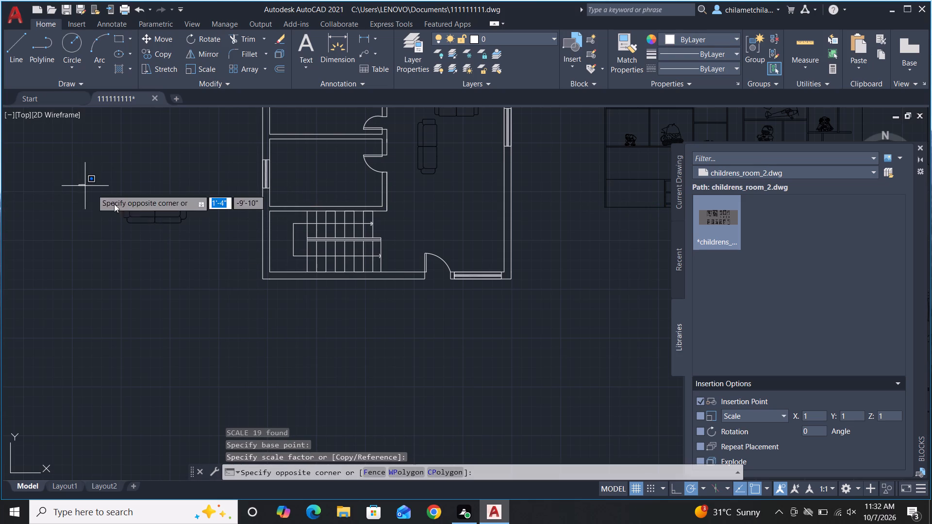
left_click(204, 246)
type("SC")
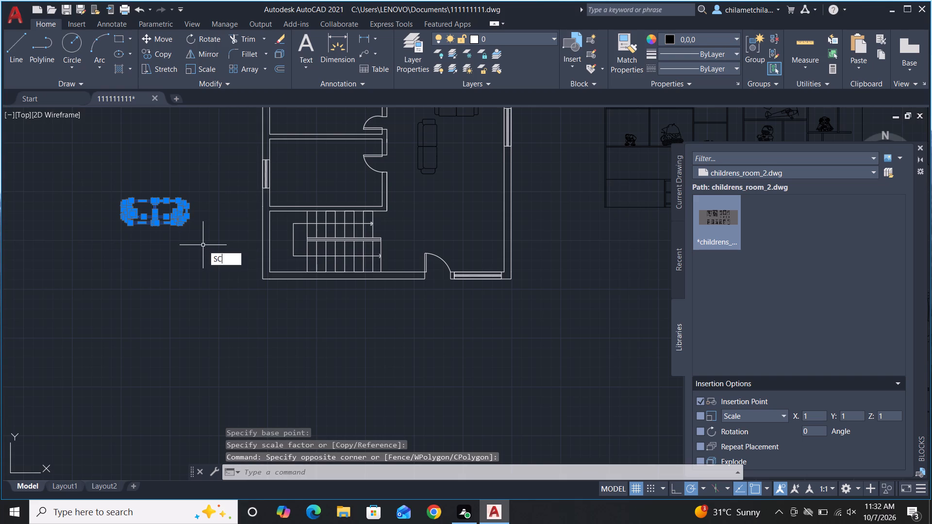
key("space")
left_click(175, 200)
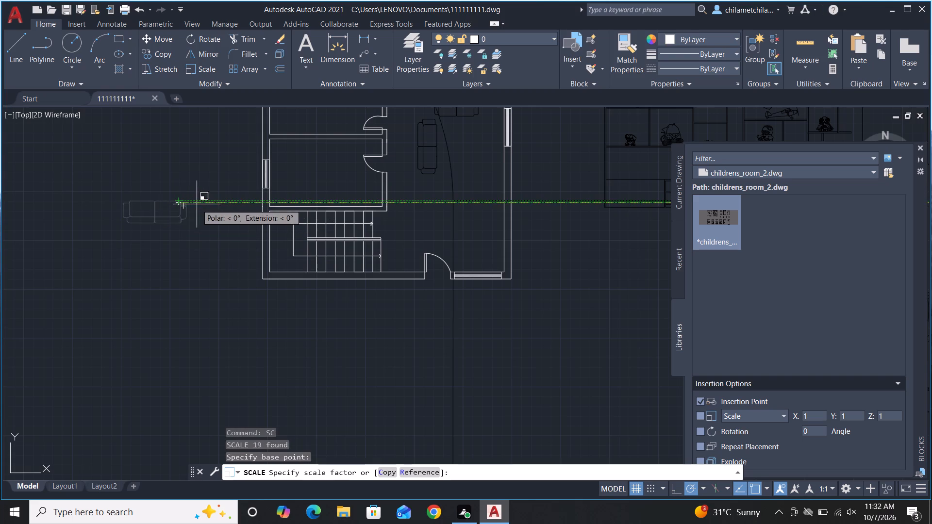
left_click(152, 215)
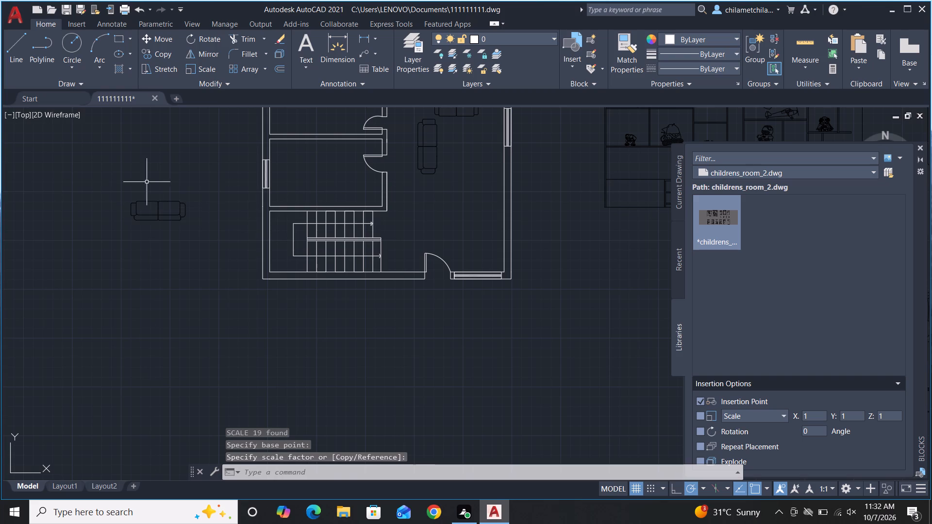
Move the horizontal sofa from outside the plan into the large open room, just below and right of the vertical sofa.
left_click(112, 187)
left_click(204, 245)
type("M")
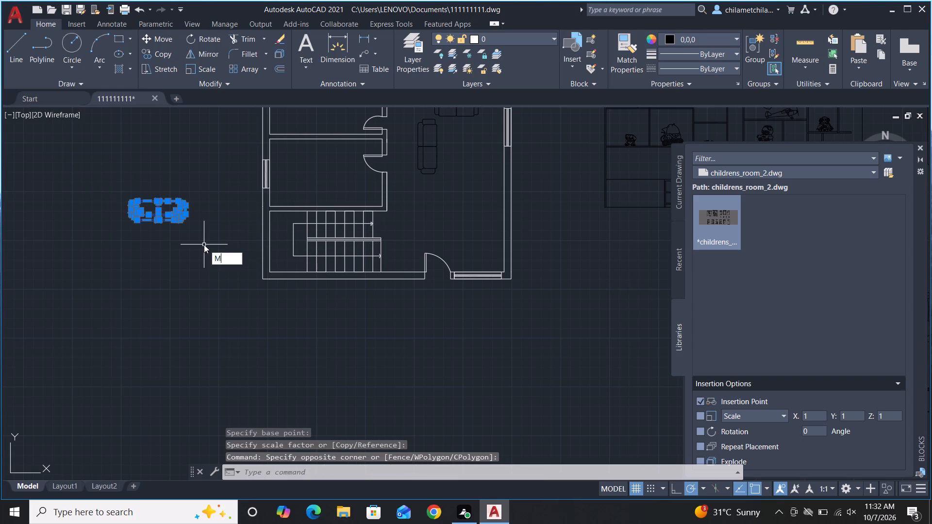
key("space")
left_click(167, 213)
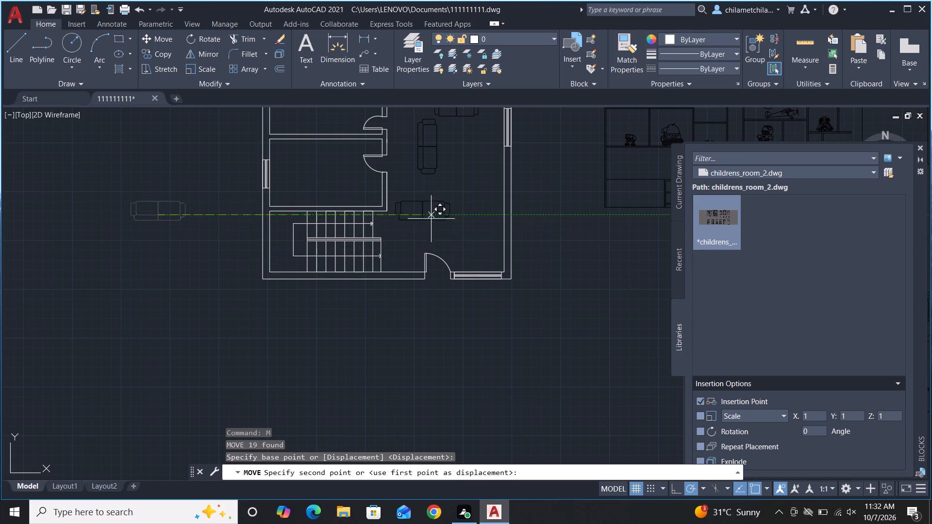
left_click(464, 182)
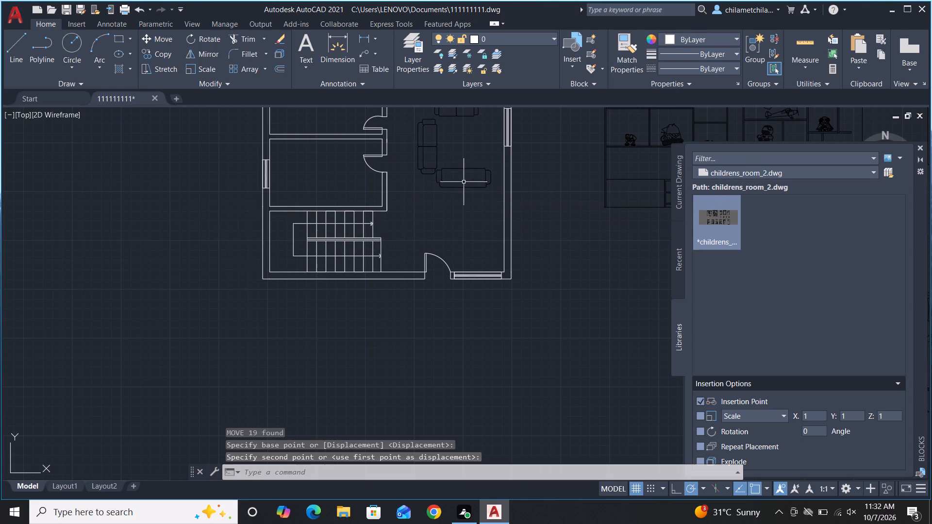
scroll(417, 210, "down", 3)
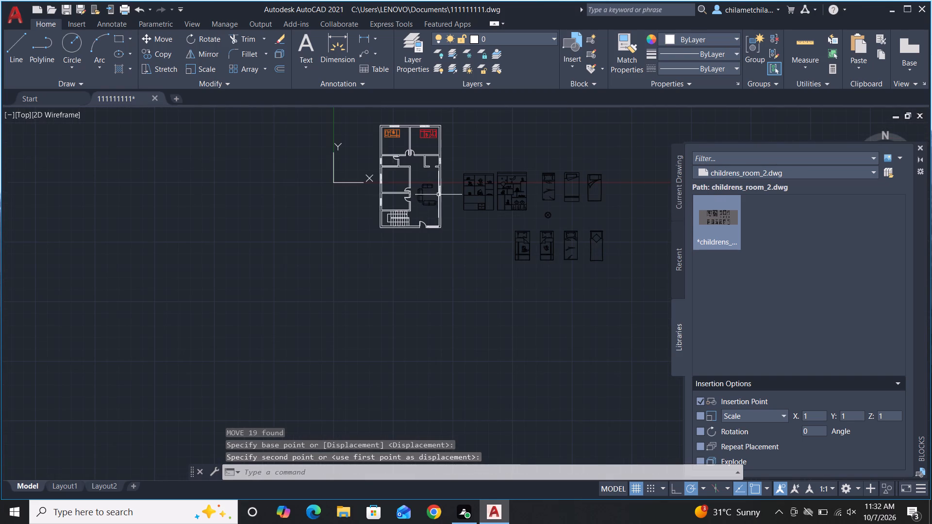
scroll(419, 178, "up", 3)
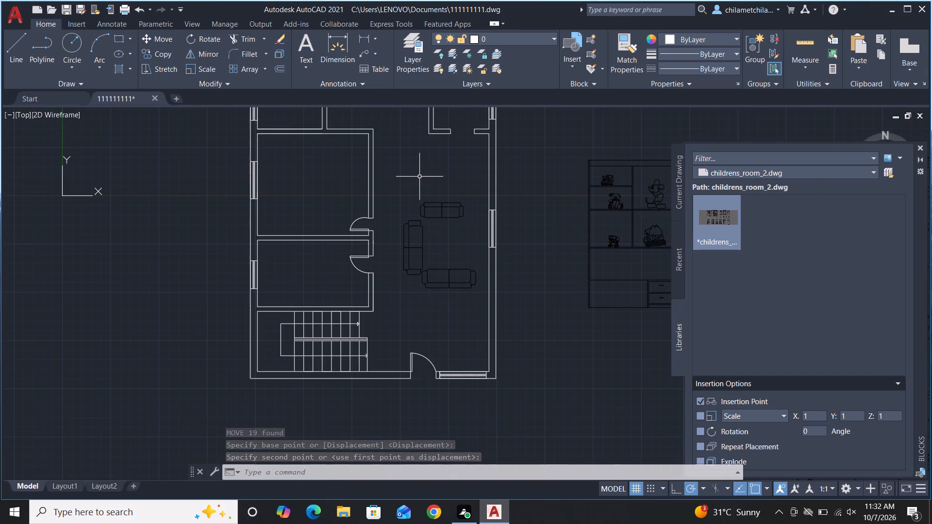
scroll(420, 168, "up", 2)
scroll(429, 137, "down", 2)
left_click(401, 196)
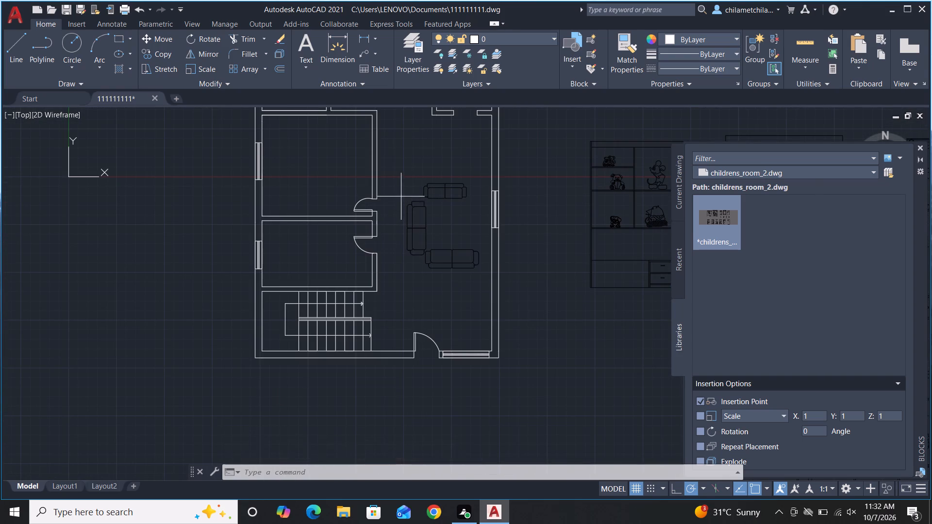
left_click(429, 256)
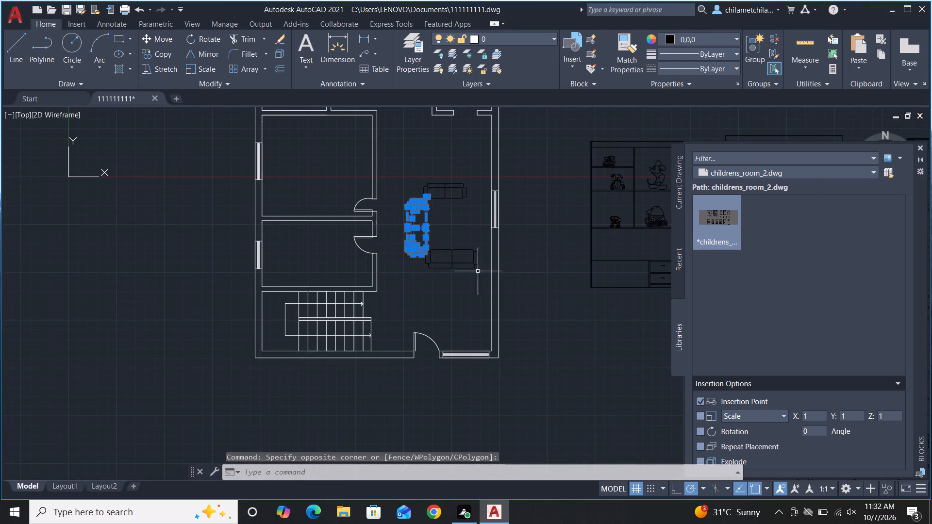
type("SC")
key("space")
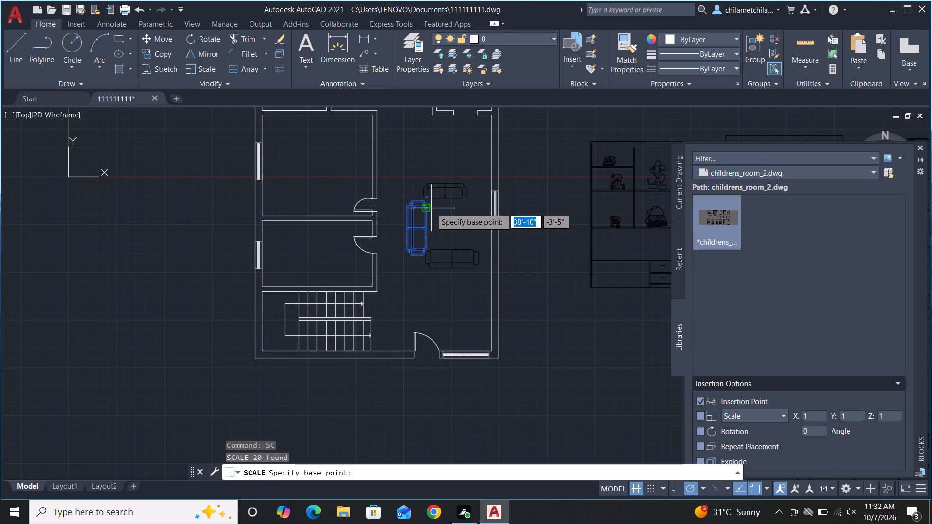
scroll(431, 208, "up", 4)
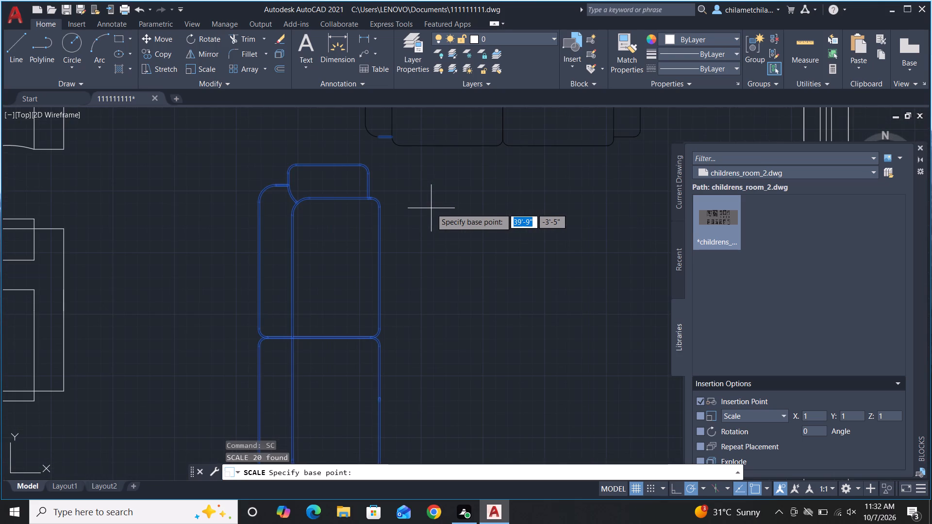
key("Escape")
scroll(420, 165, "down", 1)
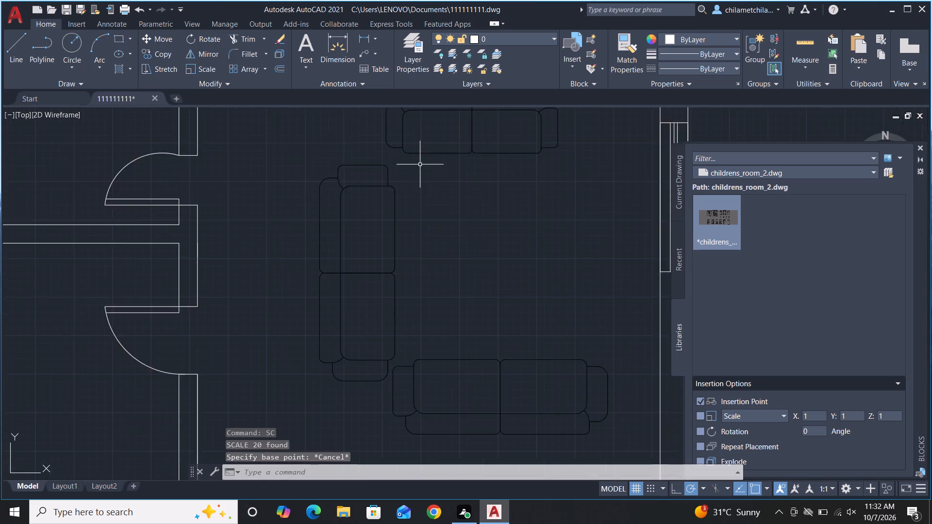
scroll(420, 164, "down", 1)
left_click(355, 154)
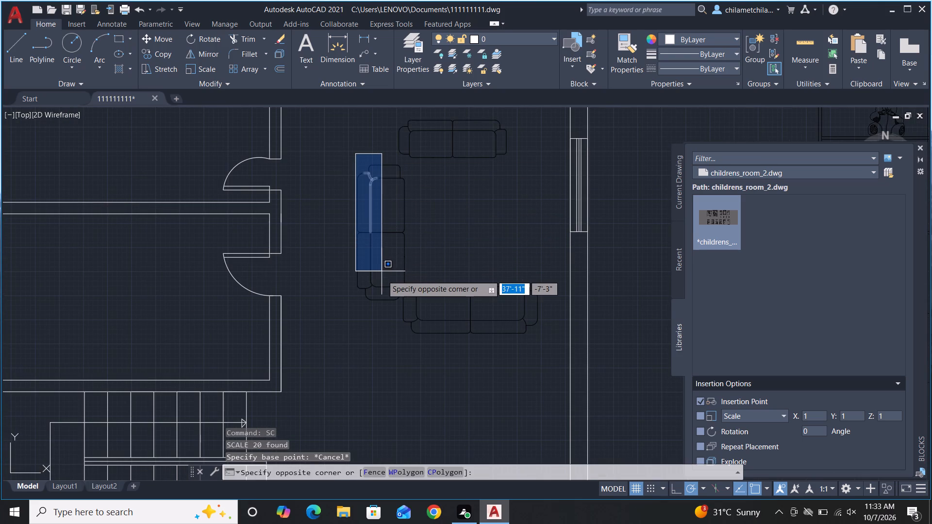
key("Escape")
Scale the vertical sofa in the large open room down to about 55% of its size, based at its lower-right corner.
left_click(340, 157)
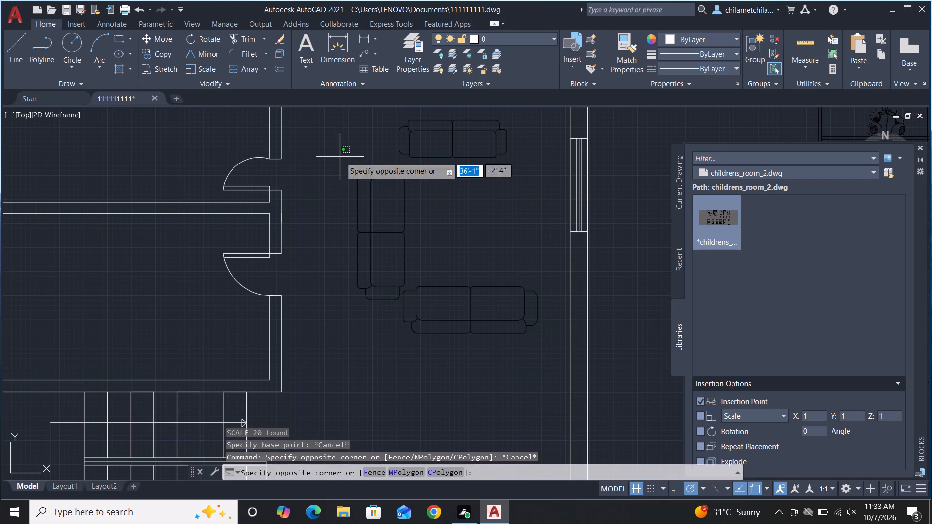
left_click(407, 300)
type("SC")
key("space")
scroll(485, 269, "down", 1)
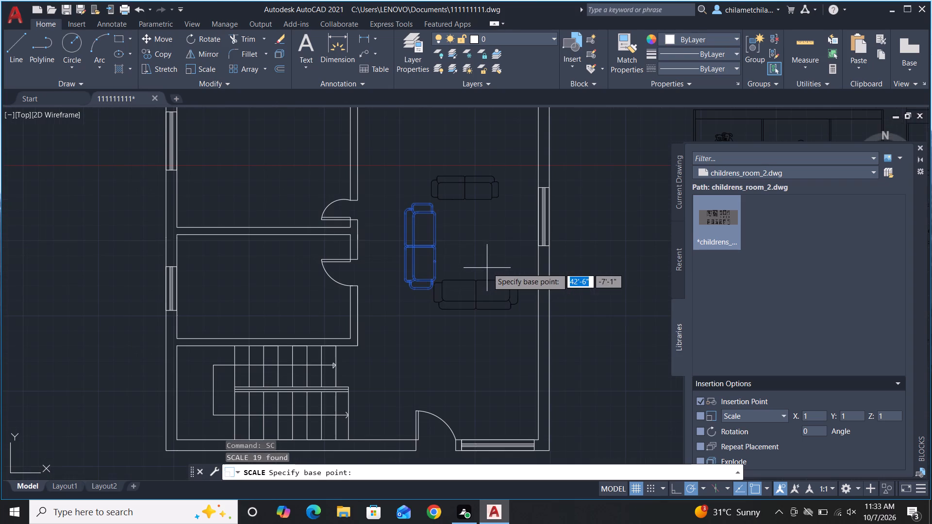
left_click(431, 283)
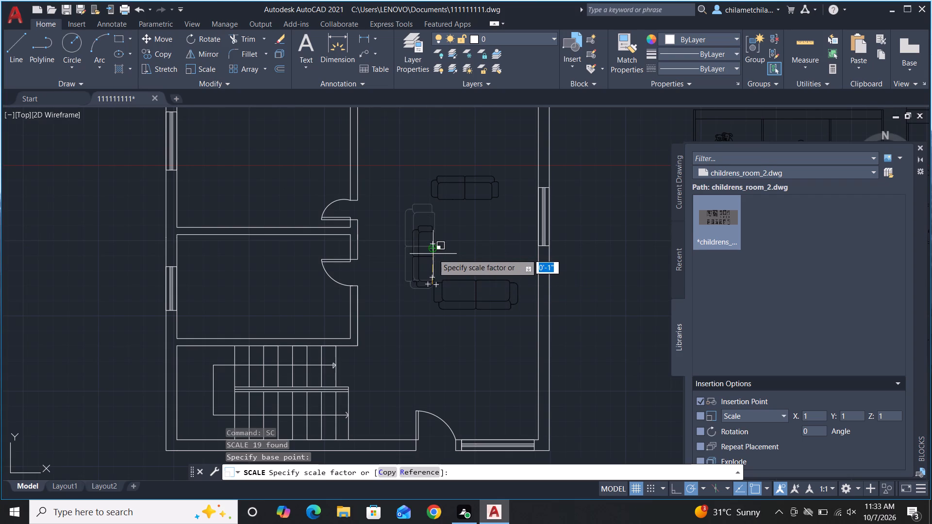
left_click(434, 257)
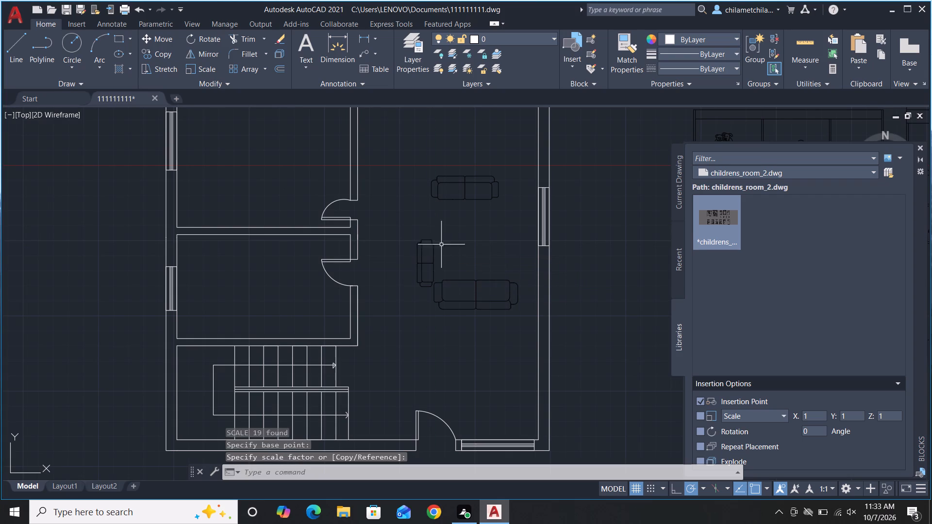
Scale the vertical sofa in the large open room up to about 160% of its size from its upper-right corner.
left_click(399, 224)
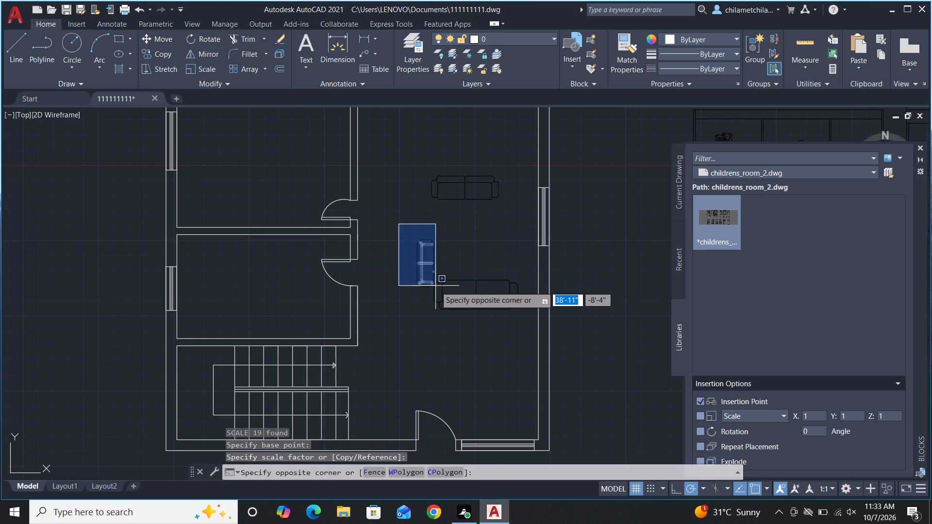
left_click(437, 287)
type("SC")
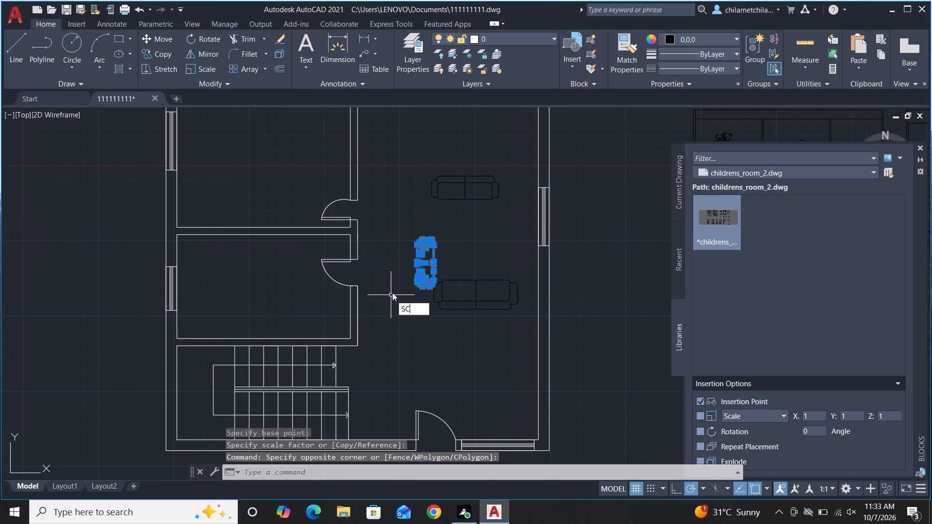
key("space")
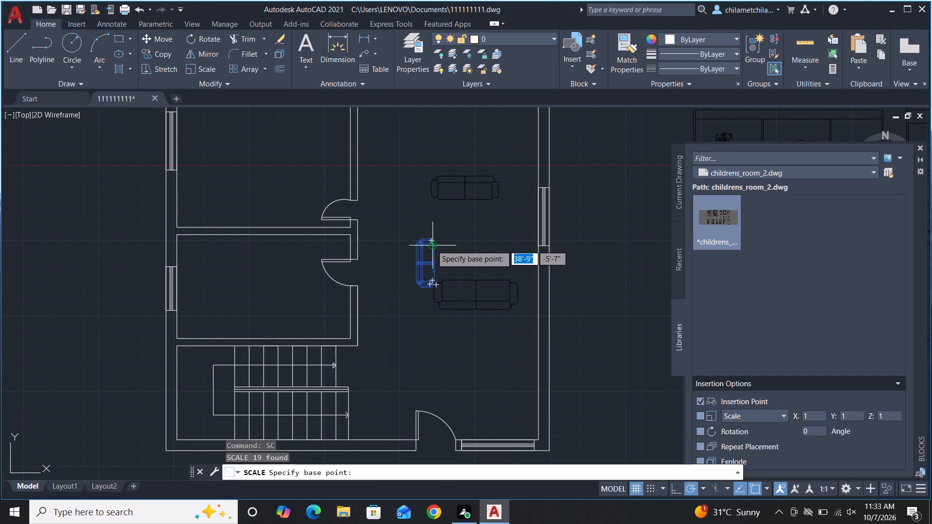
left_click(433, 245)
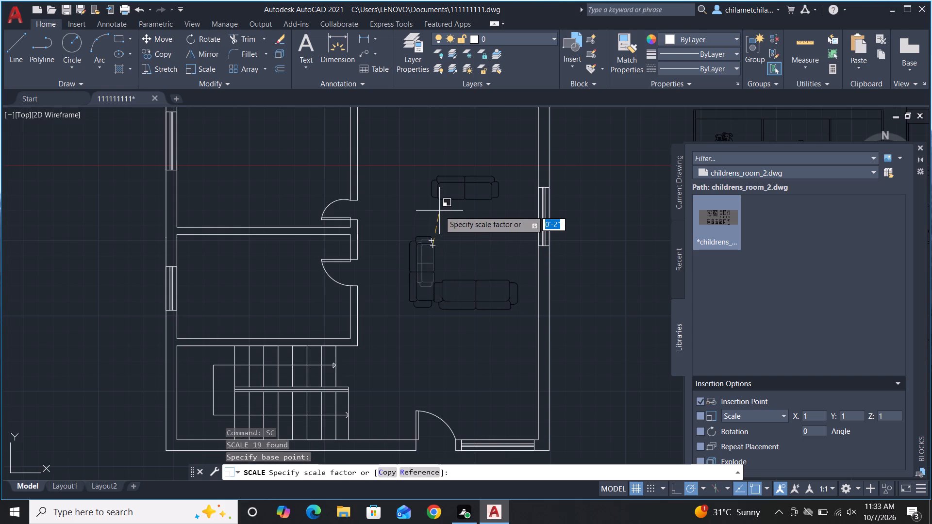
left_click(441, 208)
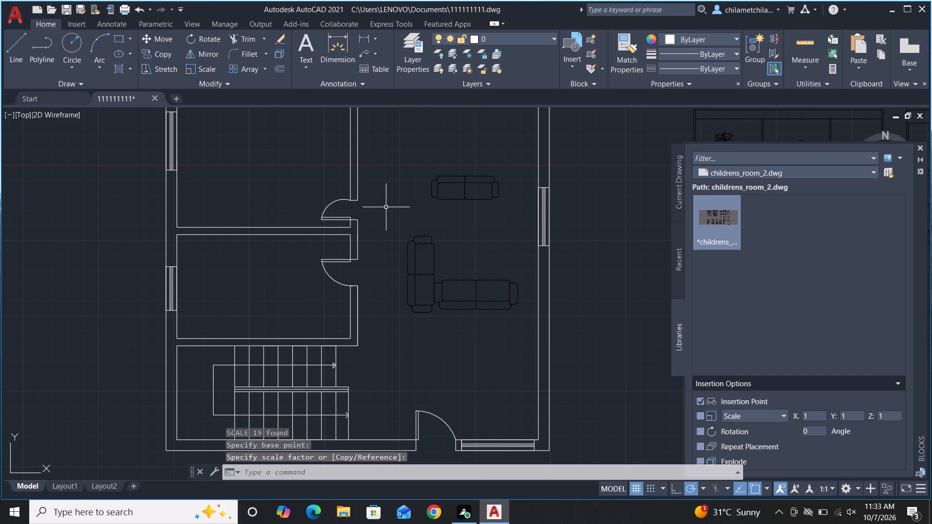
Scale the vertical sofa down to about 75% of its size, based at its upper-right corner.
scroll(398, 205, "down", 1)
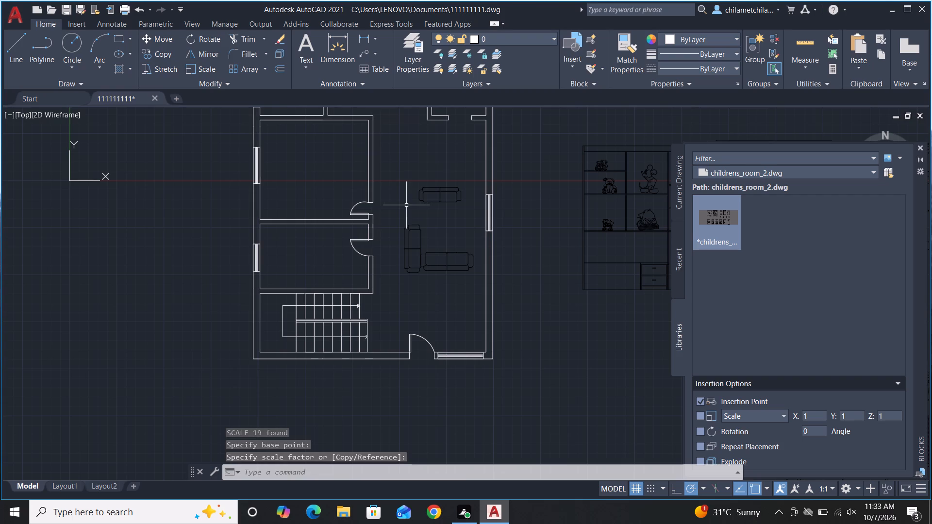
left_click_drag(406, 205, 407, 210)
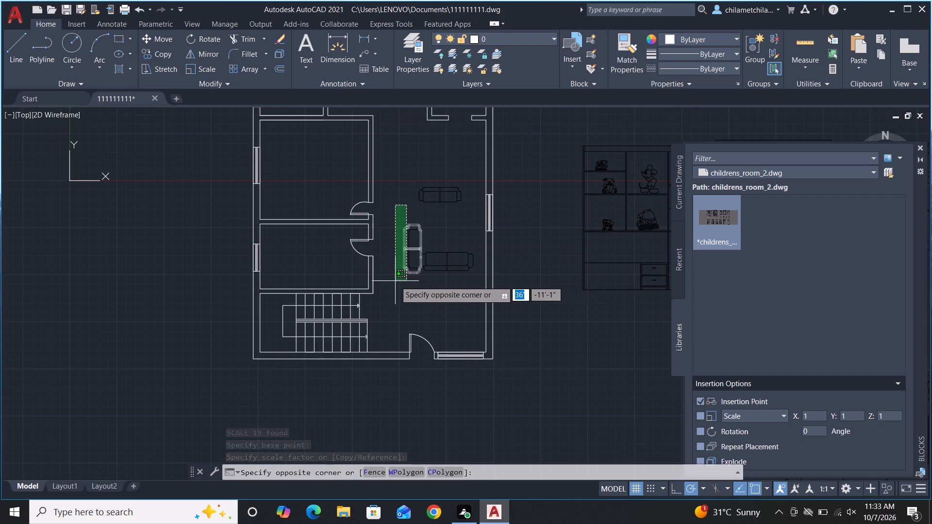
left_click(401, 278)
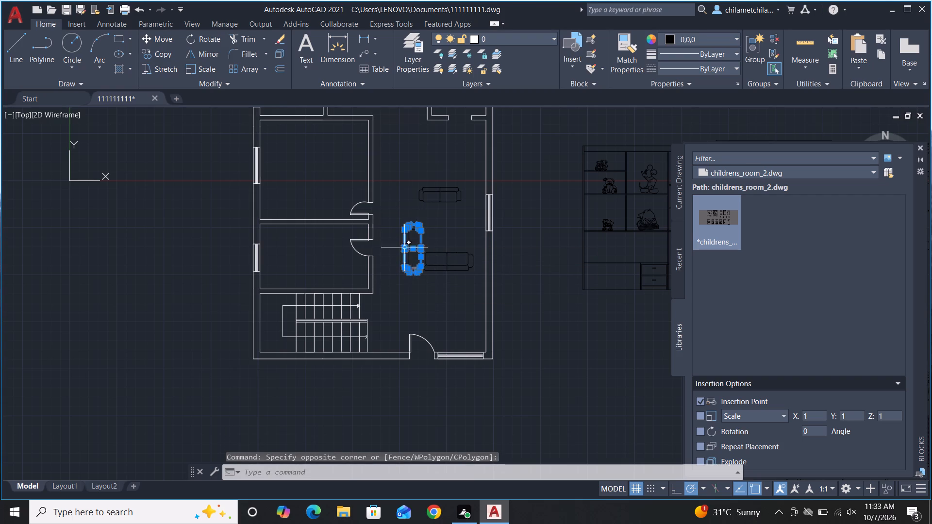
left_click(393, 203)
left_click(421, 295)
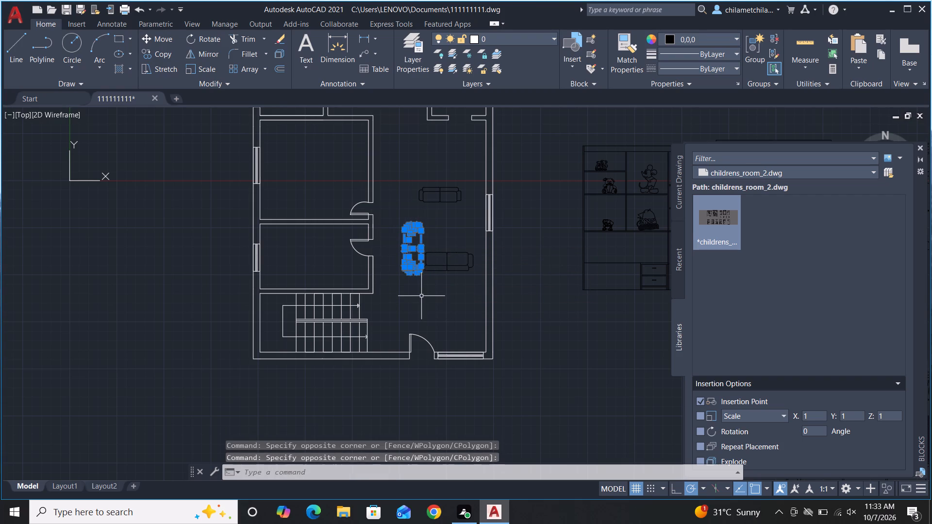
type("SC")
key("space")
scroll(414, 278, "up", 3)
scroll(415, 278, "down", 2)
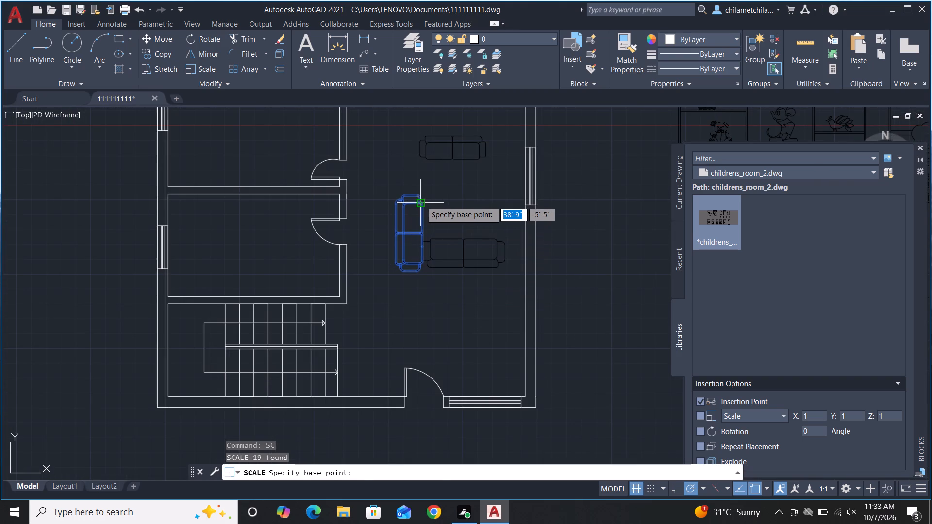
left_click(421, 201)
left_click(415, 231)
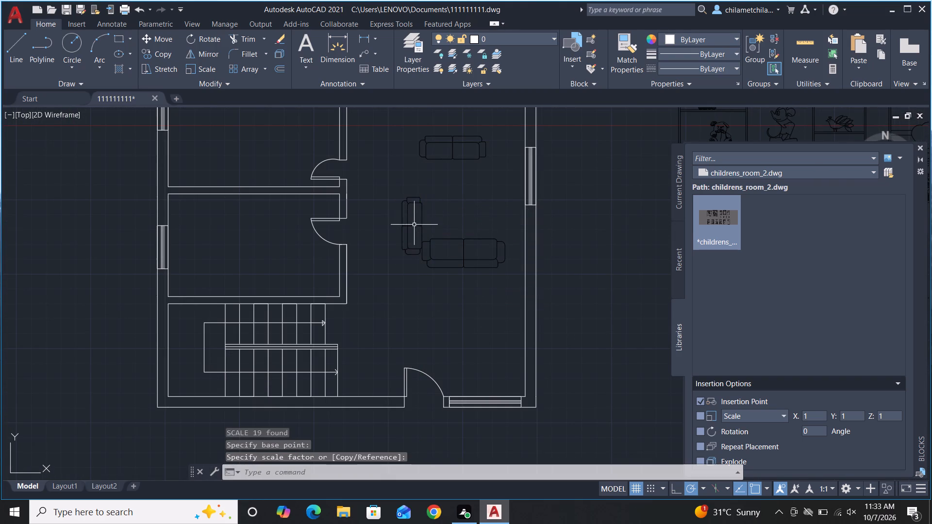
Move the vertical sofa about 2' up and slightly left, clear of the lower horizontal sofa.
scroll(394, 186, "down", 1)
left_click(394, 187)
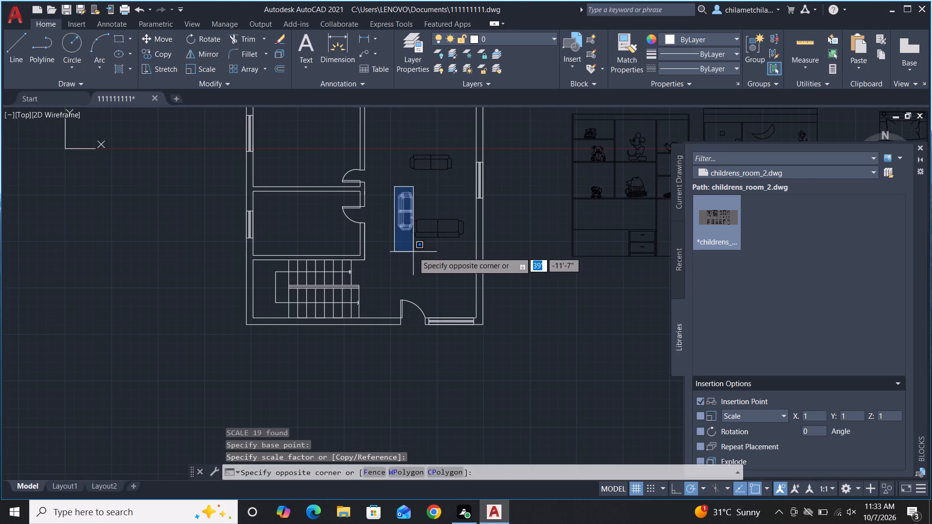
left_click(413, 252)
type("M")
key("space")
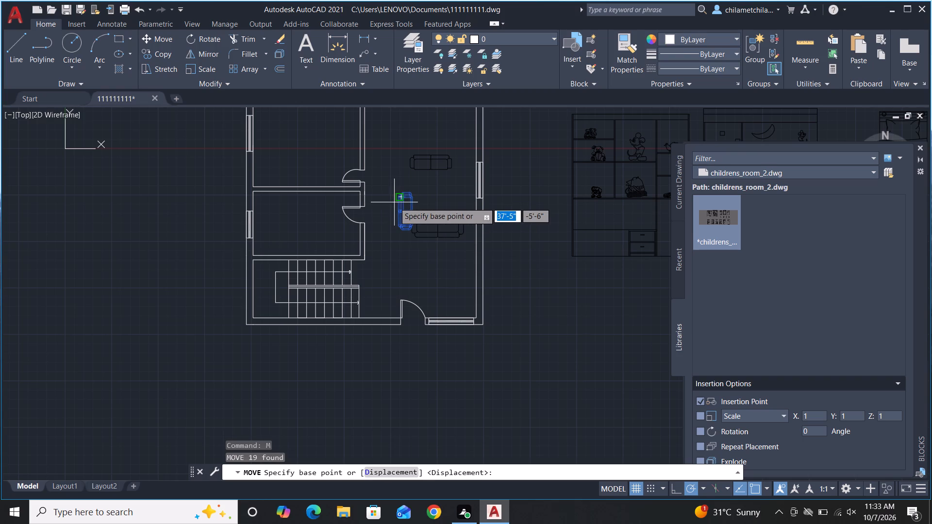
left_click(399, 200)
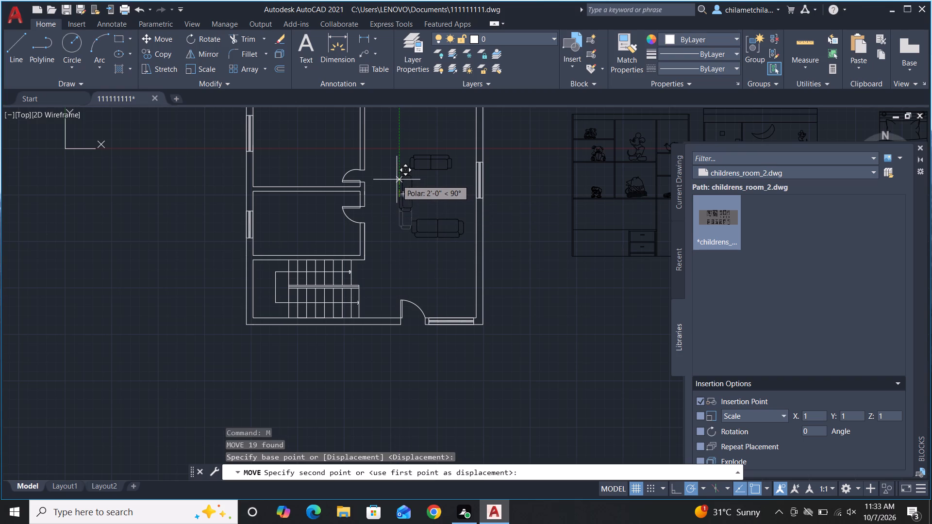
left_click(393, 179)
Scale the lower horizontal sofa down to about 70% of its size from its upper-left corner.
scroll(415, 238, "up", 2)
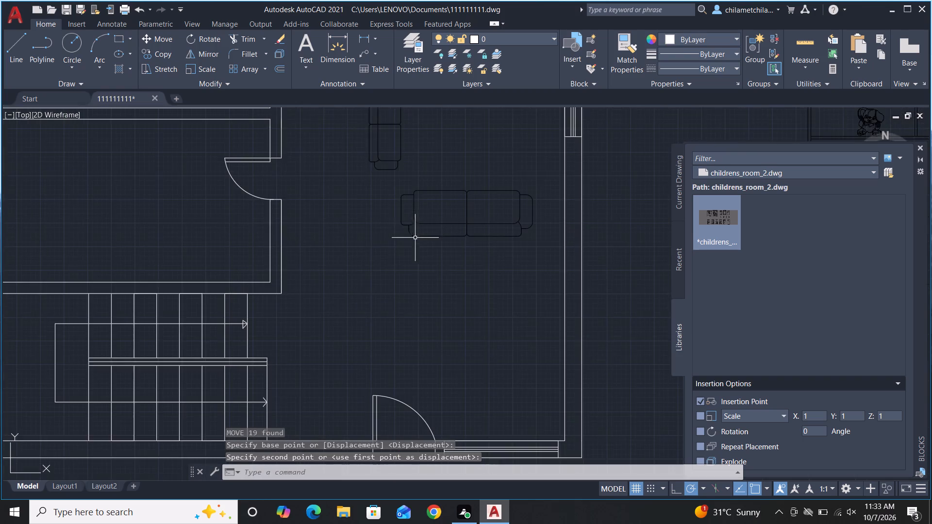
scroll(341, 226, "down", 1)
left_click(374, 201)
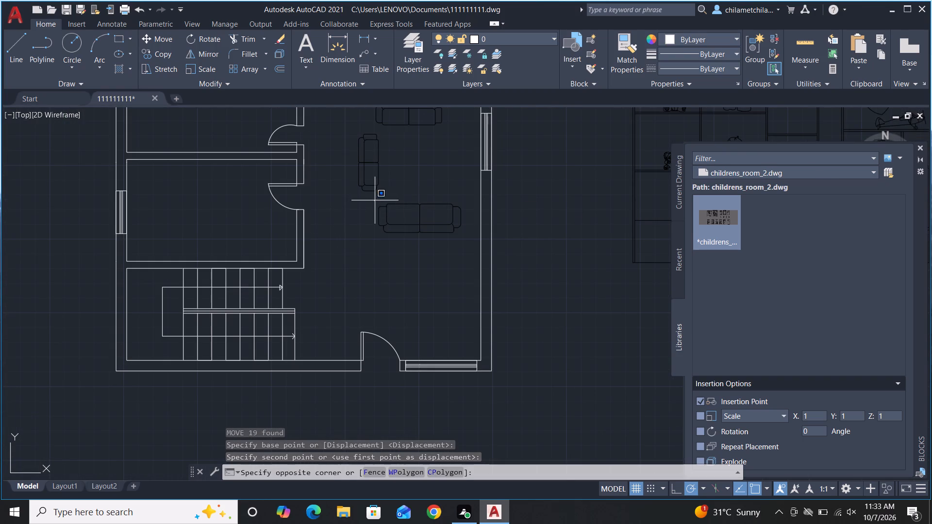
left_click(467, 252)
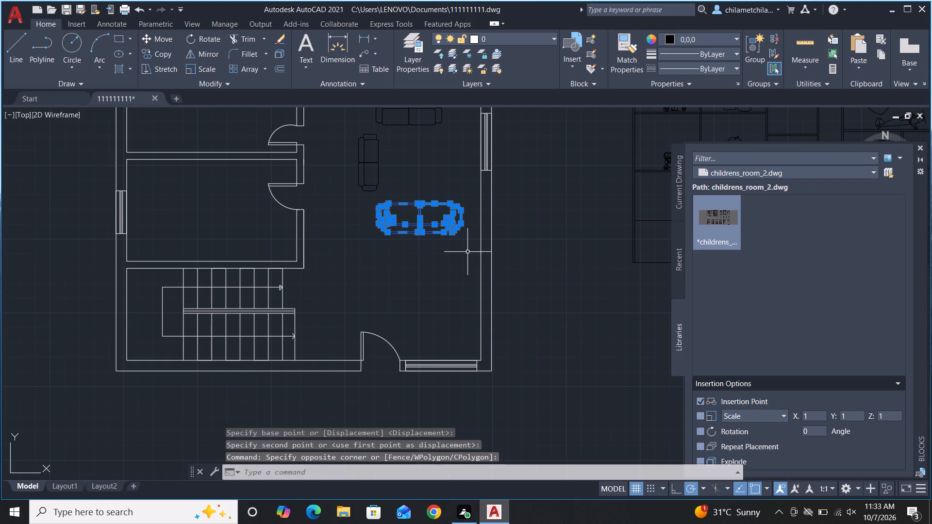
type("SC")
key("space")
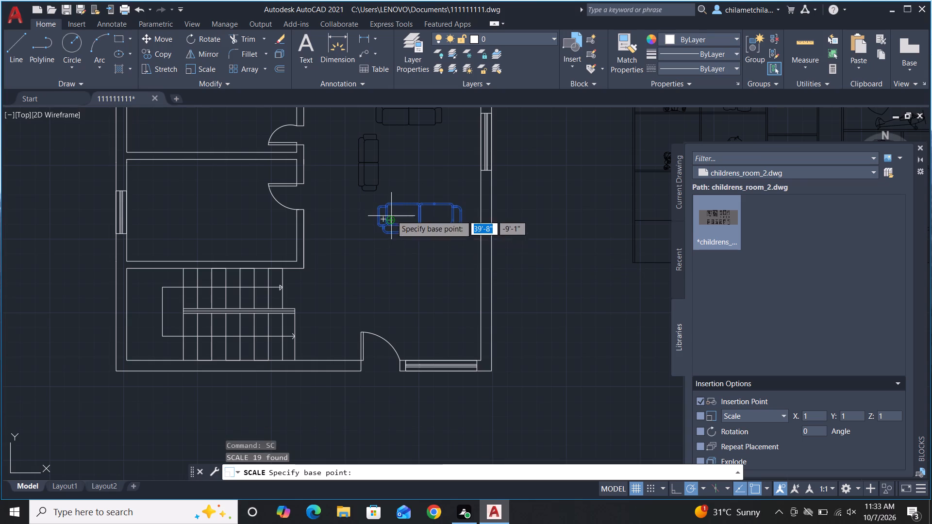
left_click(390, 207)
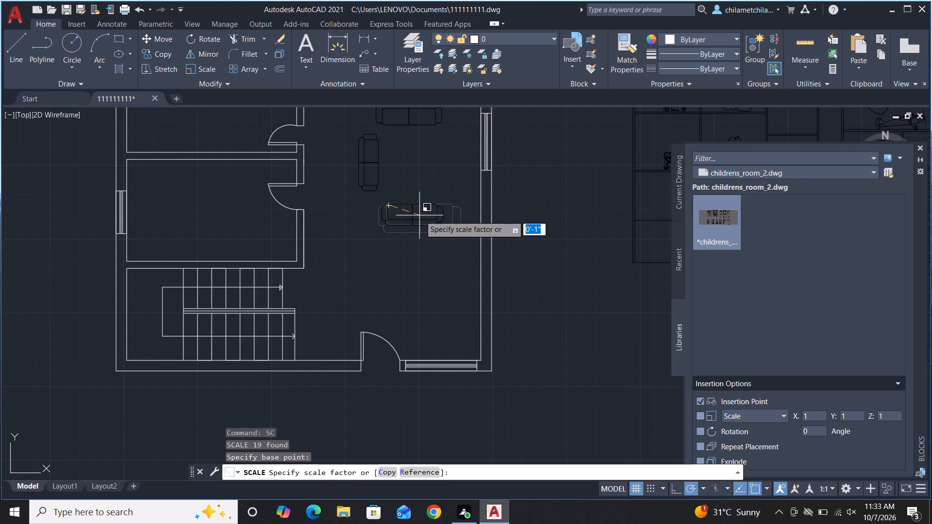
left_click(422, 215)
Move the lower horizontal sofa about a foot up and left, just below the vertical sofa's lower end.
scroll(358, 262, "down", 2)
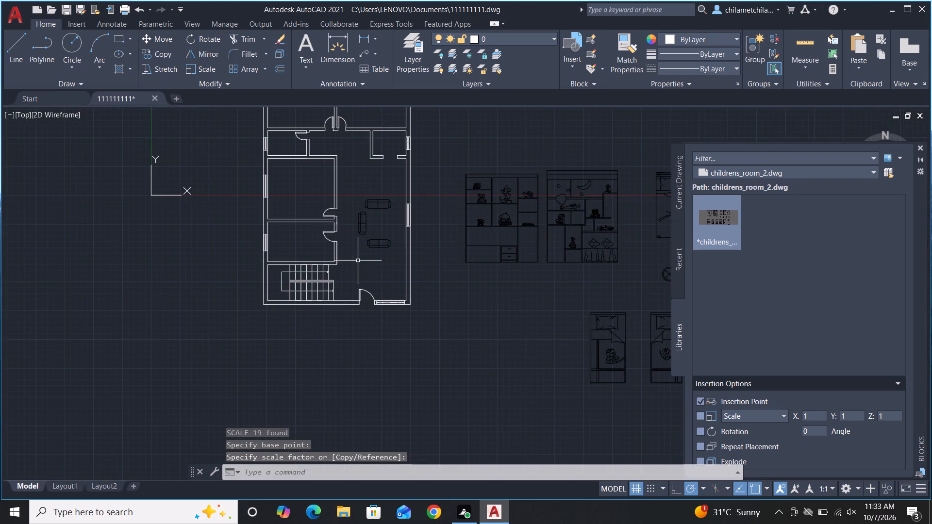
scroll(369, 230, "up", 2)
double_click(352, 249)
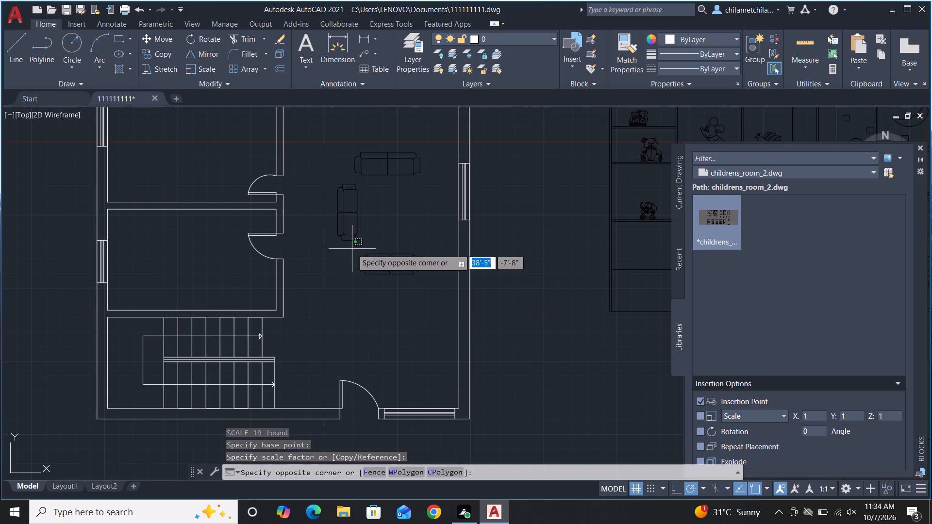
left_click(435, 292)
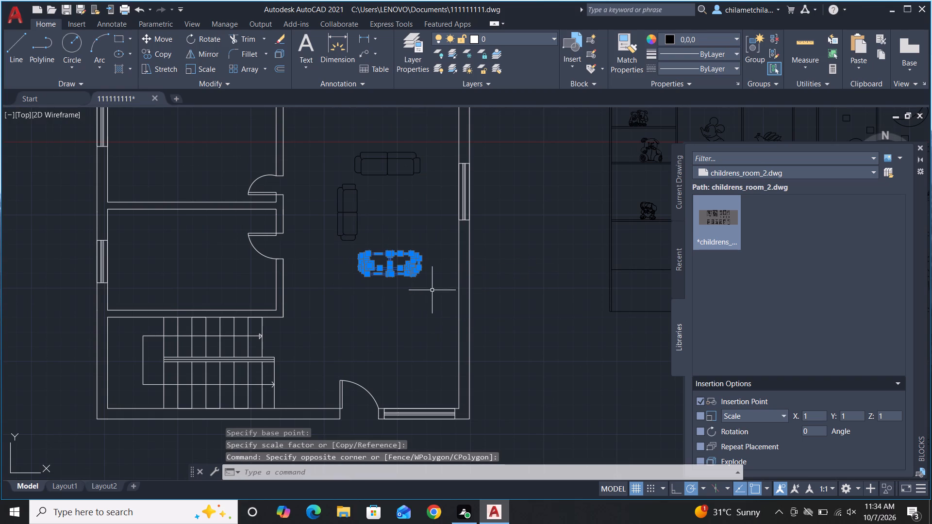
scroll(350, 261, "up", 4)
scroll(342, 262, "down", 4)
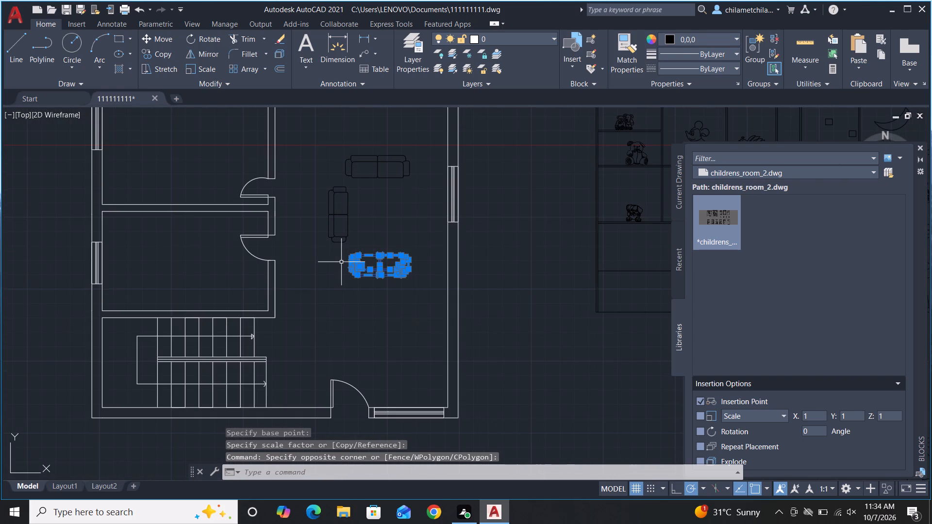
type("M")
key("space")
left_click(352, 260)
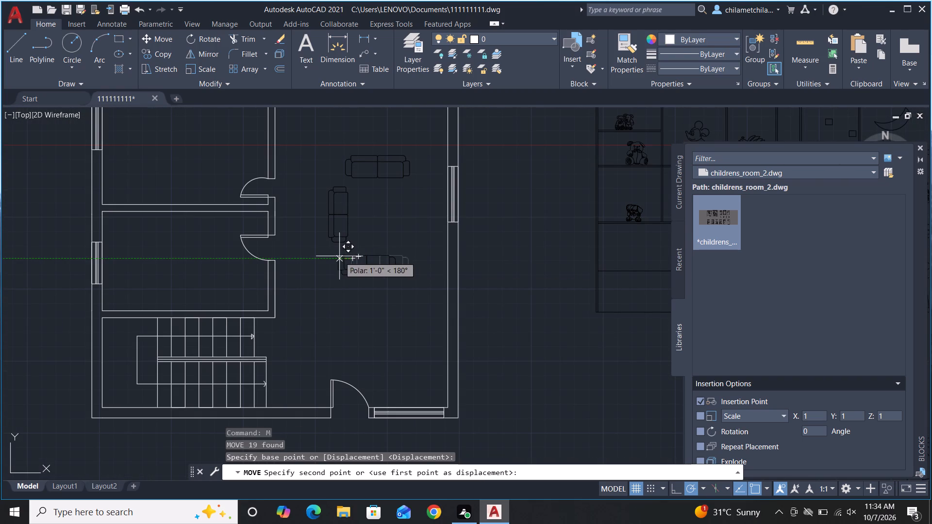
left_click(343, 249)
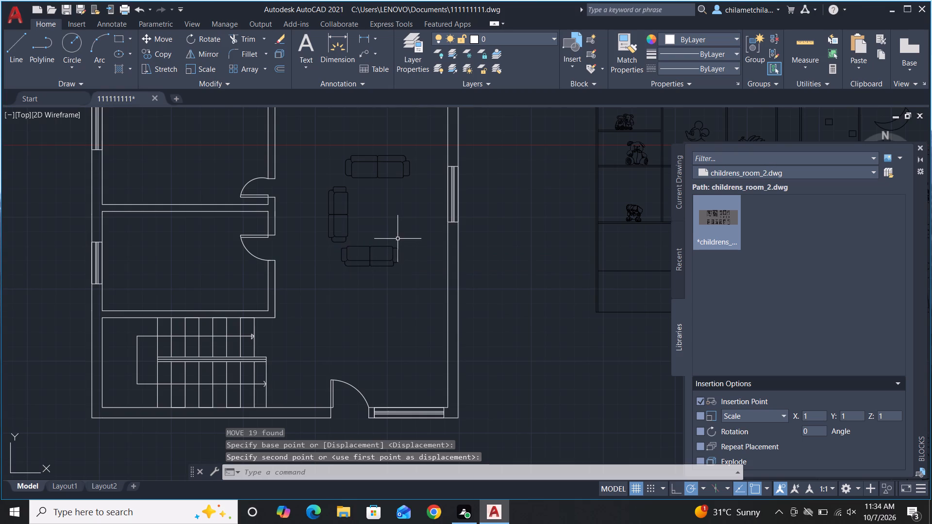
Scale the upper horizontal sofa in the open room to about 104% of its size, based near its upper-right corner.
scroll(398, 239, "down", 2)
scroll(362, 186, "up", 2)
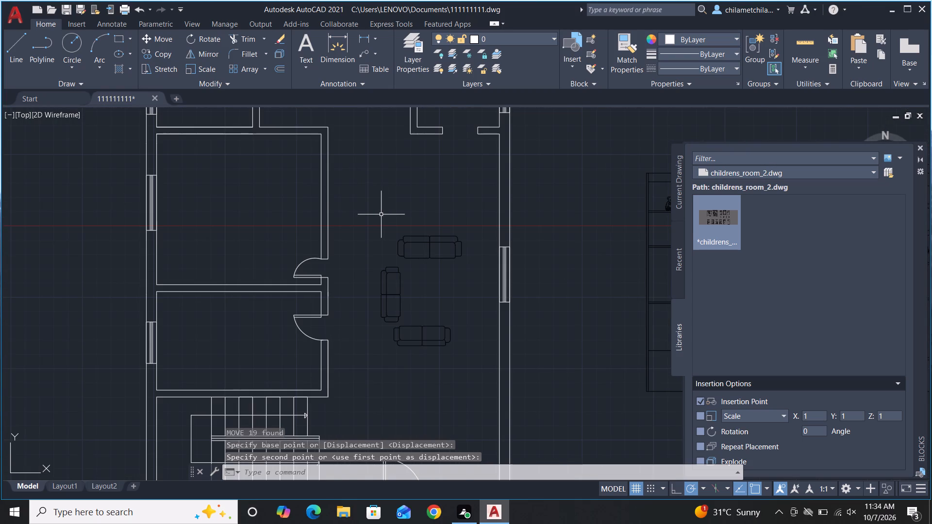
left_click(383, 214)
left_click(483, 266)
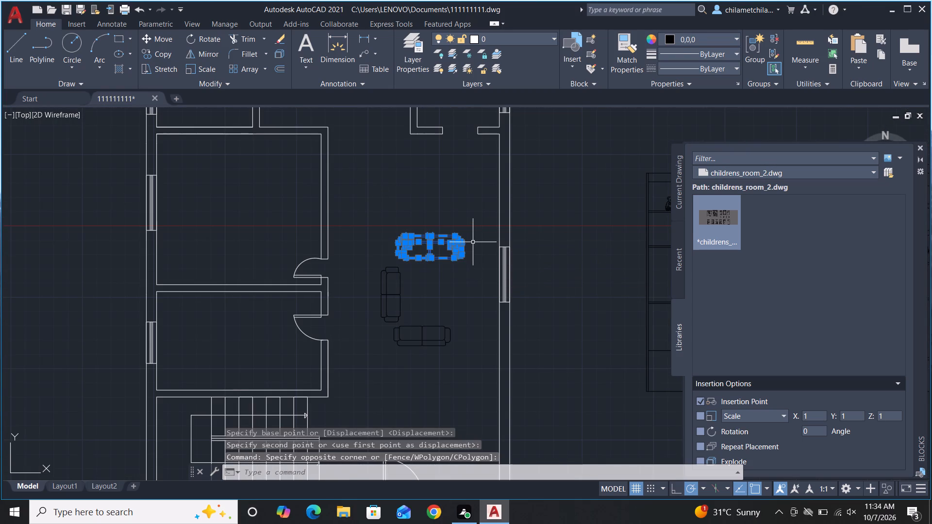
type("SC")
key("space")
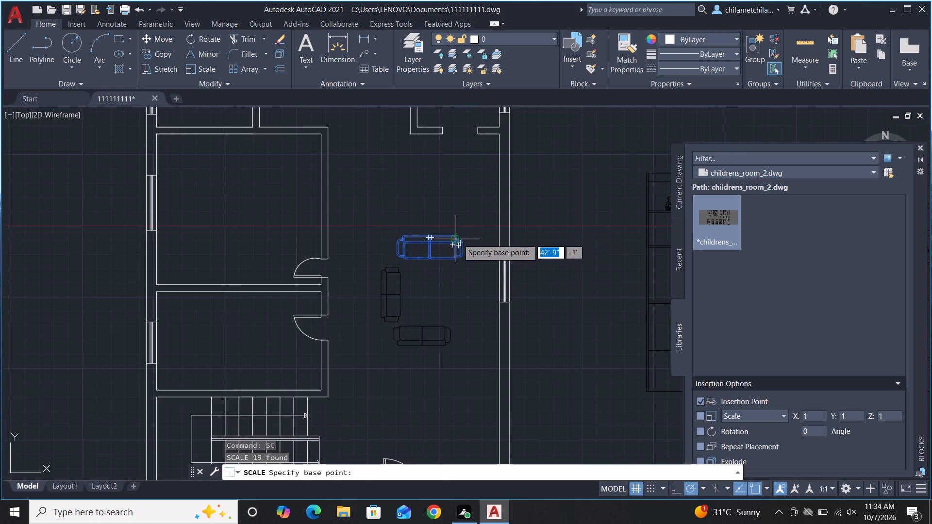
left_click(459, 239)
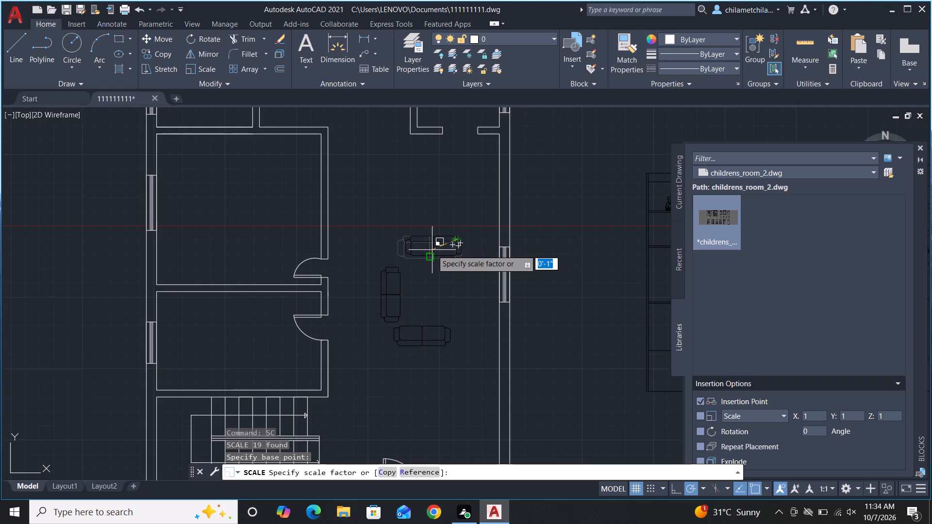
left_click(432, 250)
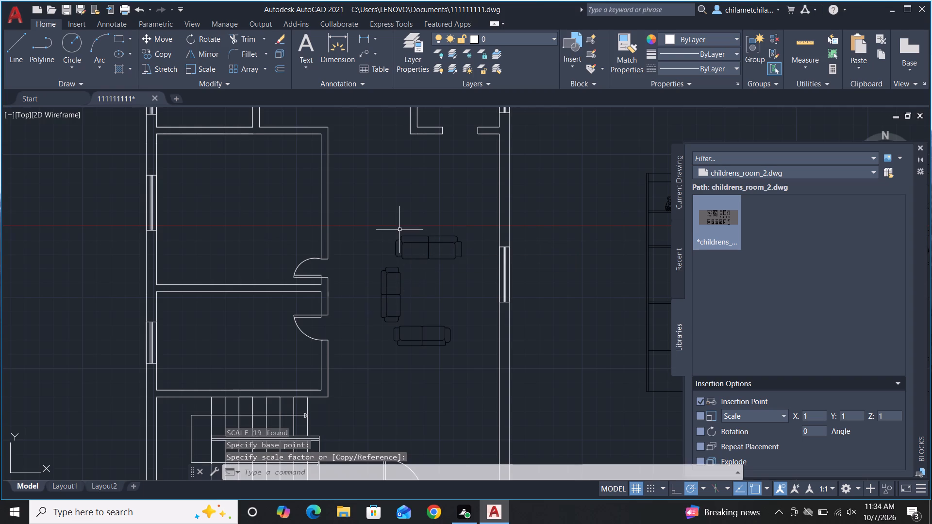
Try to scale the upper horizontal sofa once more, based at its right end.
left_click(390, 218)
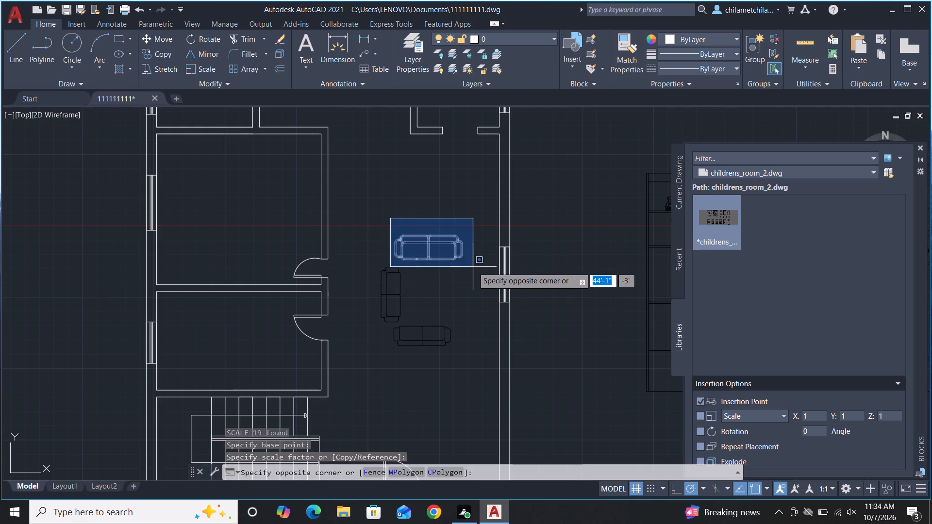
left_click(473, 267)
type("SC")
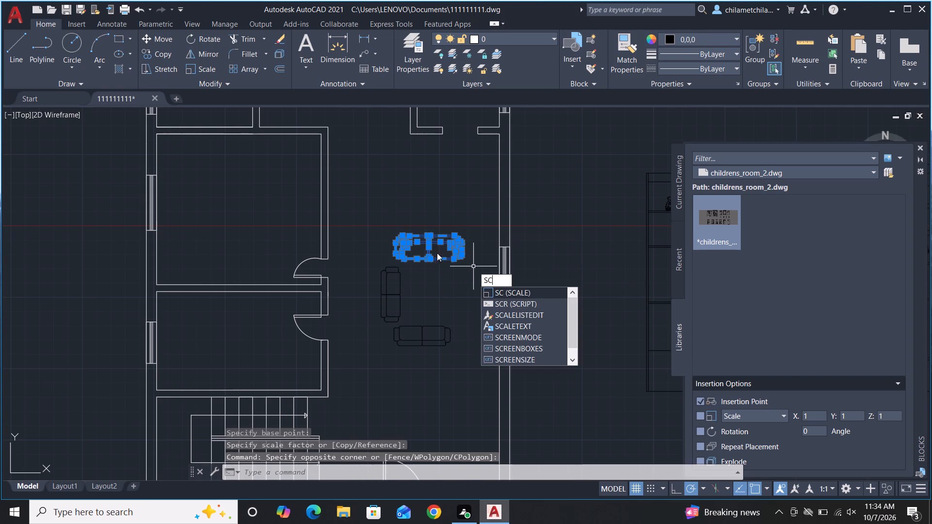
key("space")
left_click(463, 245)
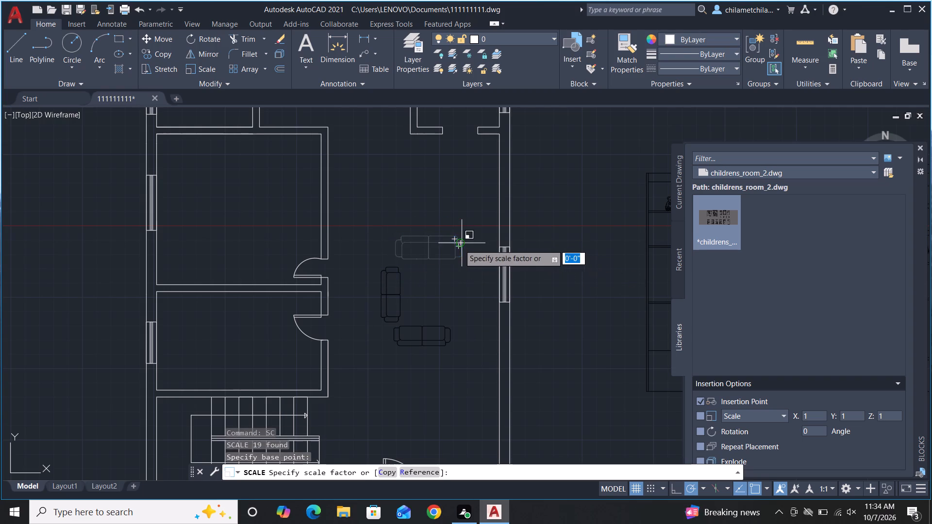
left_click(436, 257)
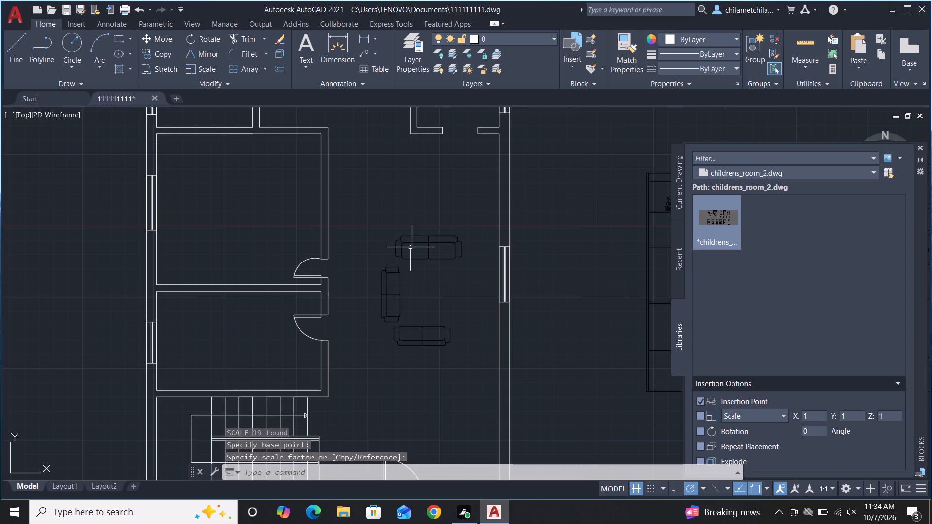
Scale the upper horizontal sofa up slightly, based near its upper-right corner.
left_click(383, 228)
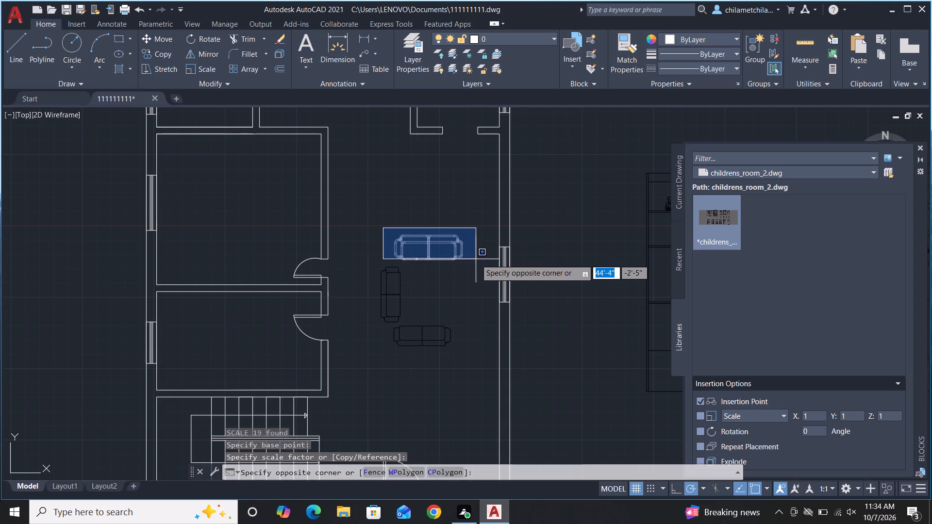
left_click(476, 259)
type("SC")
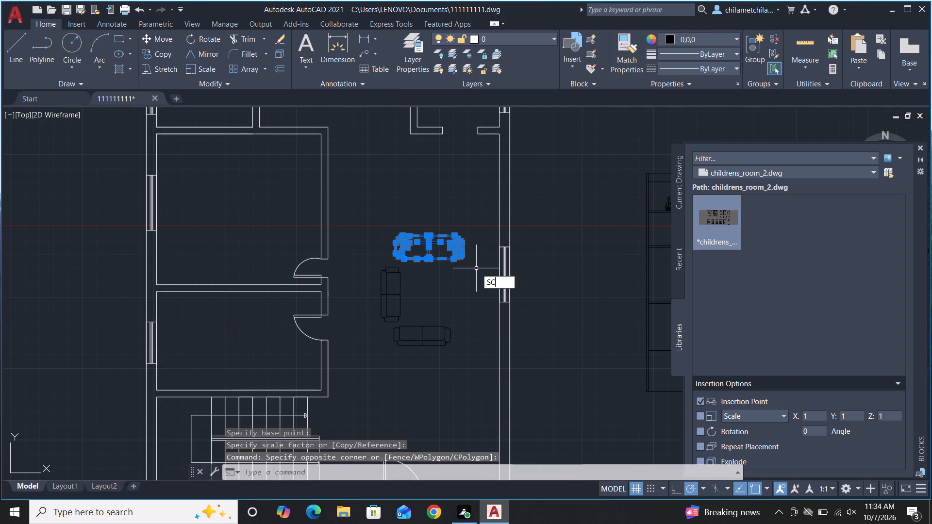
key("space")
left_click(460, 242)
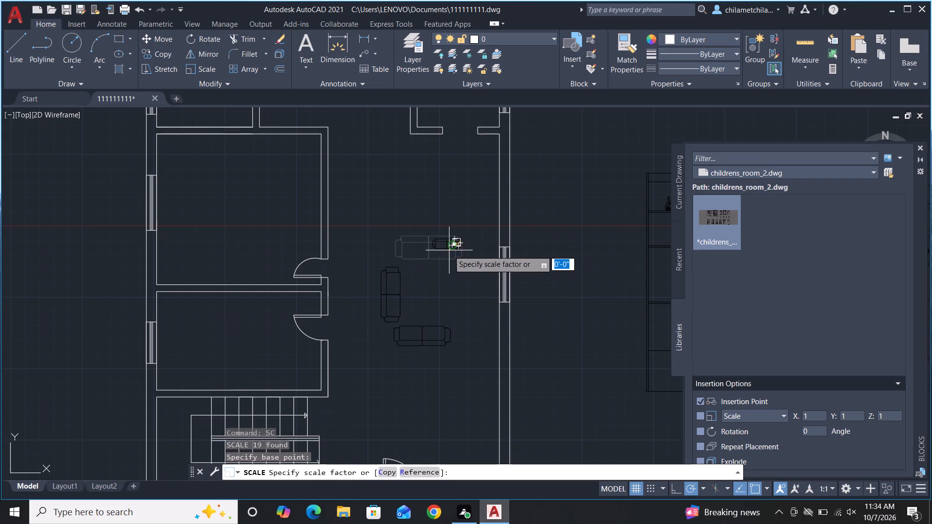
left_click(441, 256)
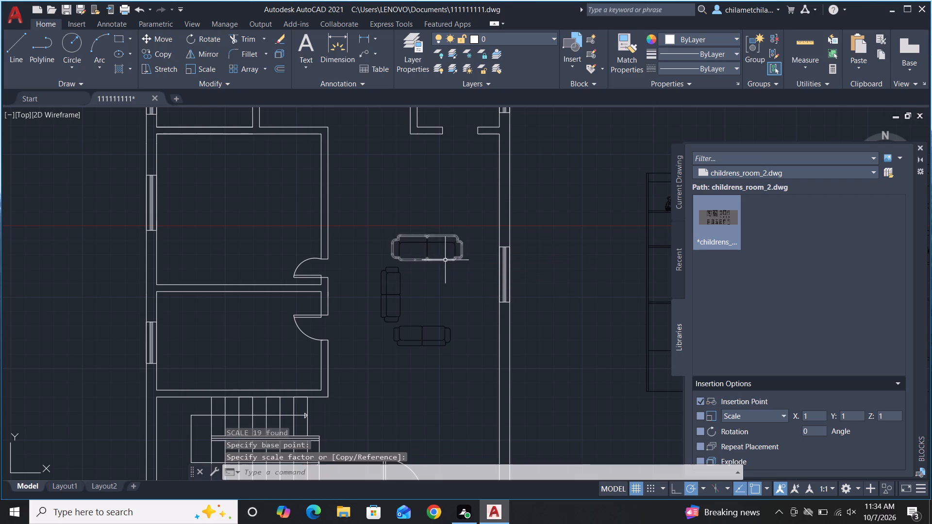
Scale the upper horizontal sofa down to about 56% of its size, based at its right end.
scroll(422, 220, "down", 2)
scroll(421, 235, "up", 3)
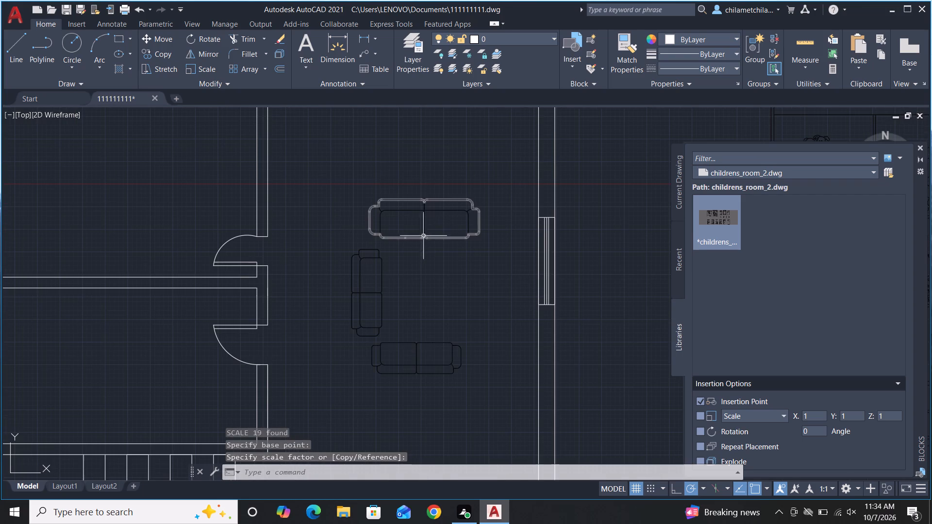
left_click(350, 185)
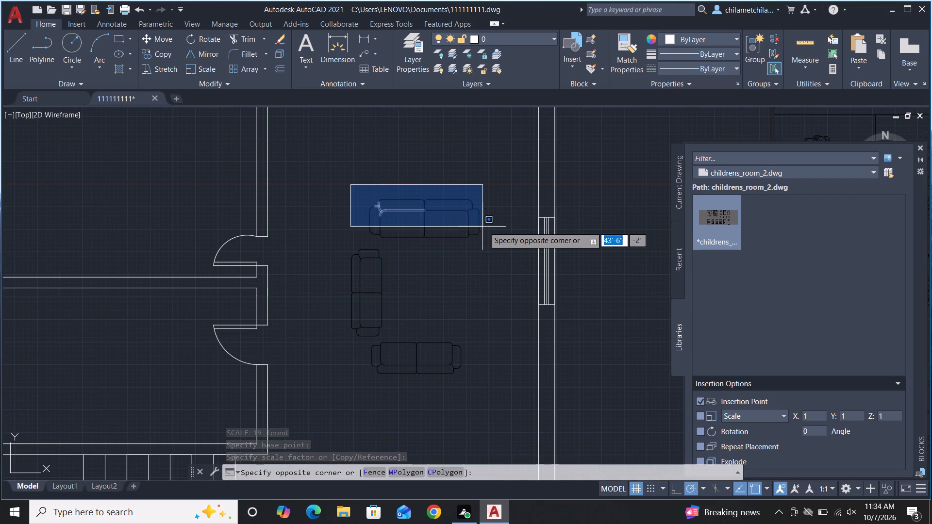
left_click(510, 242)
type("SC")
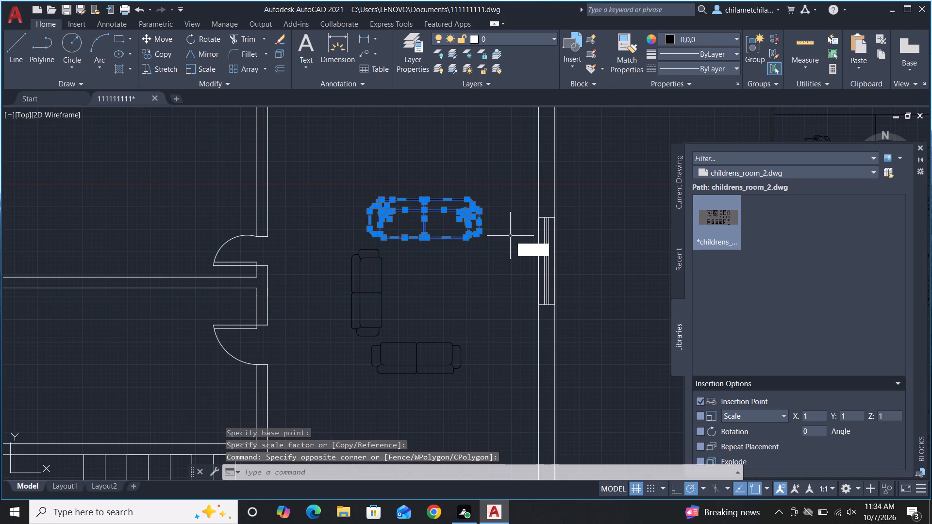
key("space")
left_click(480, 211)
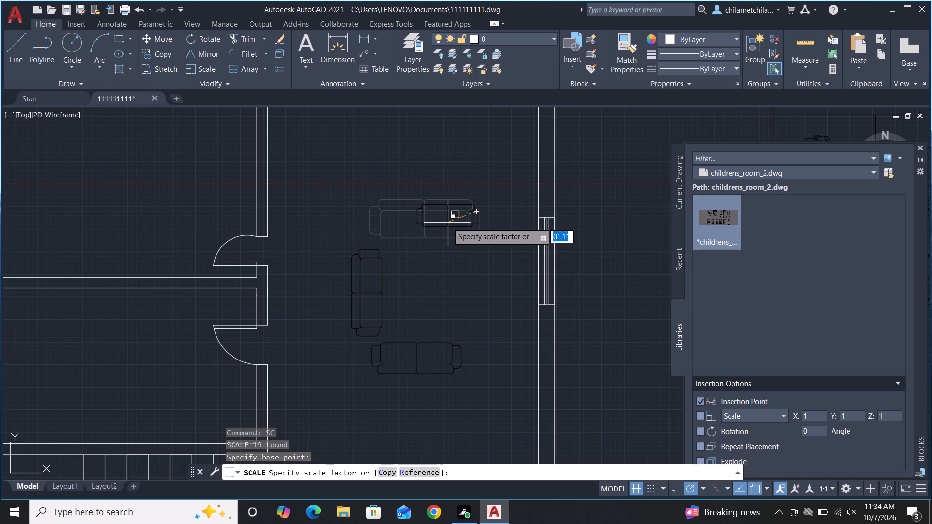
left_click(448, 223)
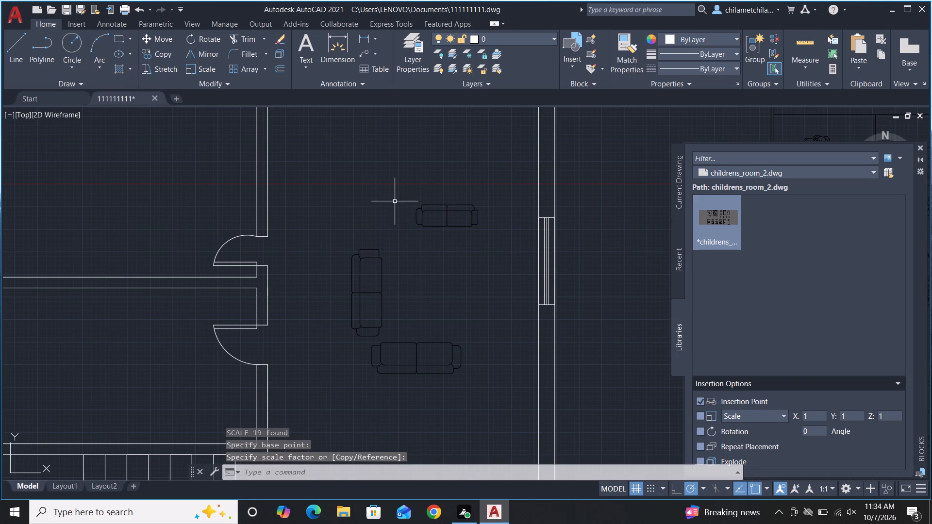
Scale the upper horizontal sofa back up to about 160% of its size, based at its right end.
left_click(393, 197)
left_click(507, 255)
type("SC")
key("space")
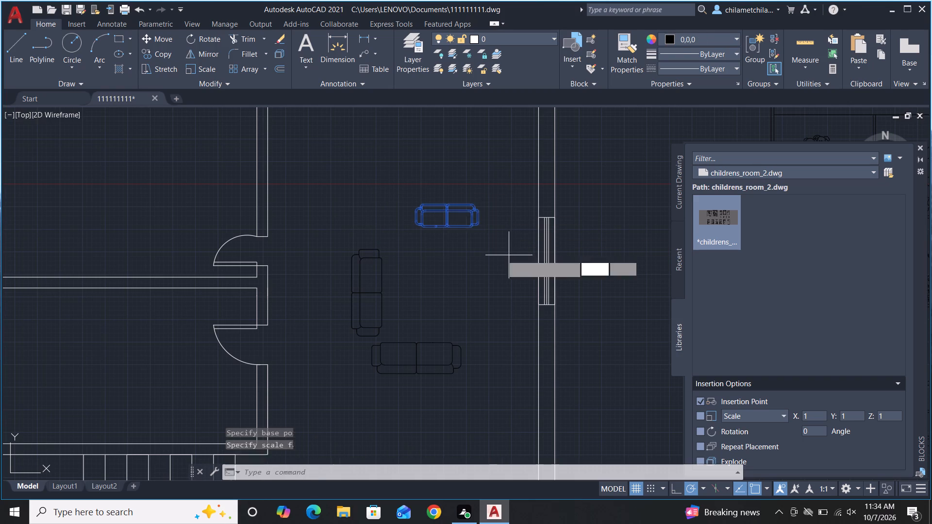
left_click(476, 211)
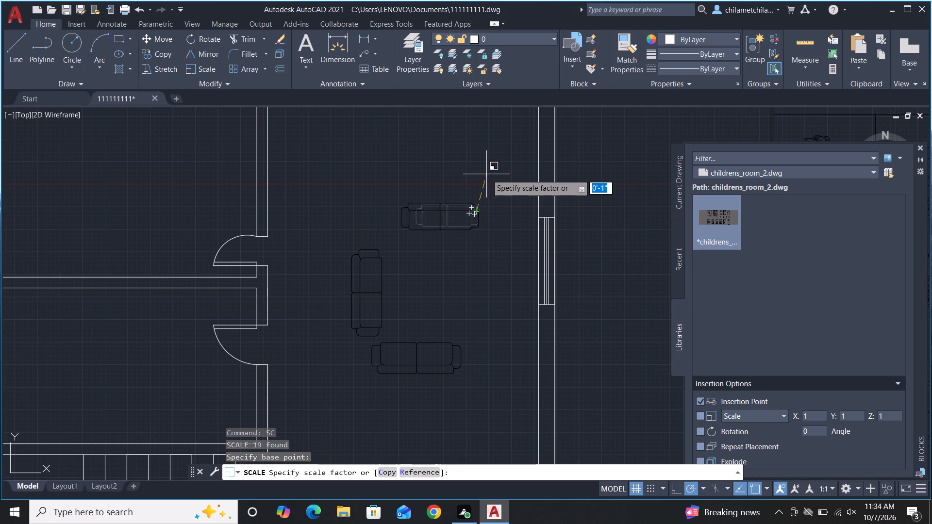
left_click(485, 163)
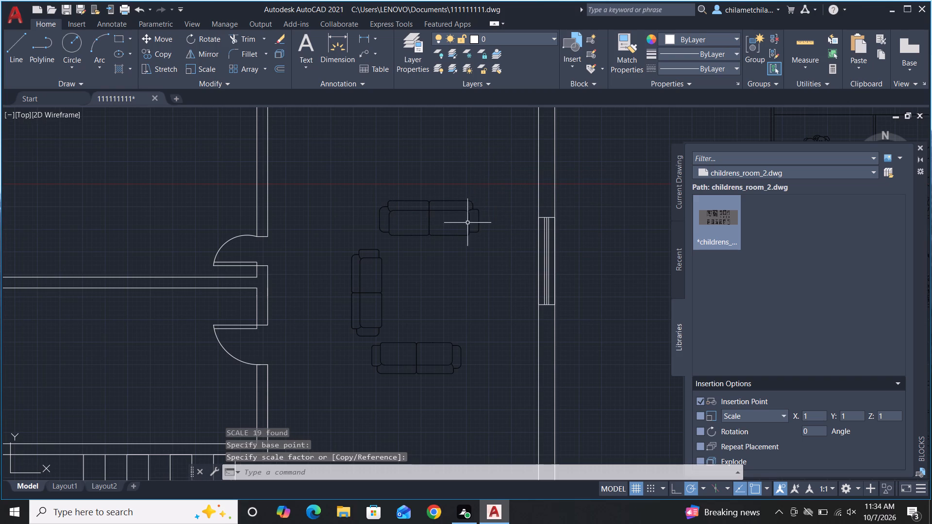
Move the upper horizontal sofa straight down about 11 inches, closer to the vertical sofa's upper end.
scroll(508, 184, "down", 2)
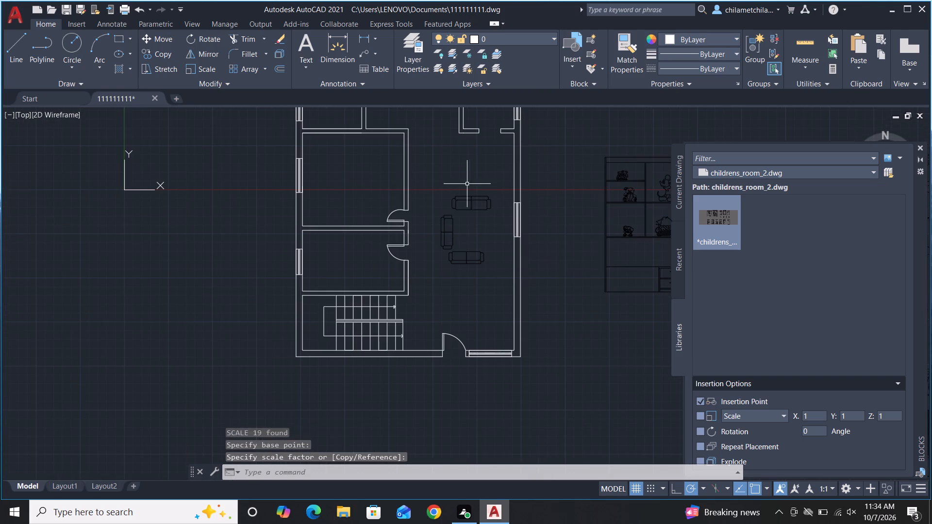
left_click(438, 181)
left_click(497, 214)
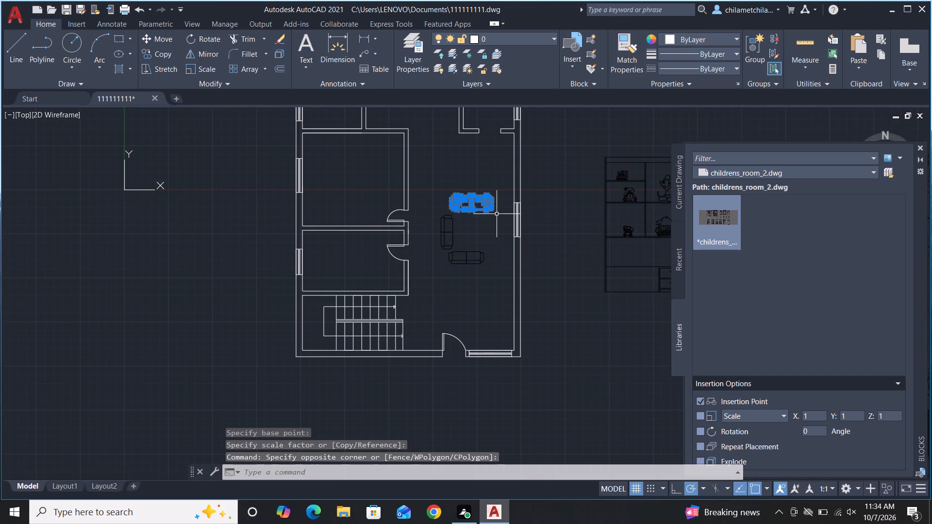
type("M")
key("space")
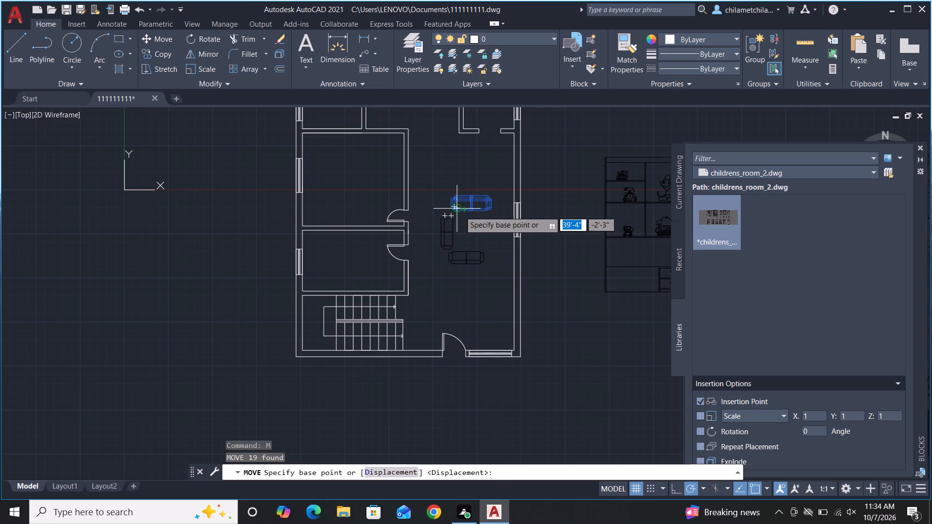
left_click(459, 209)
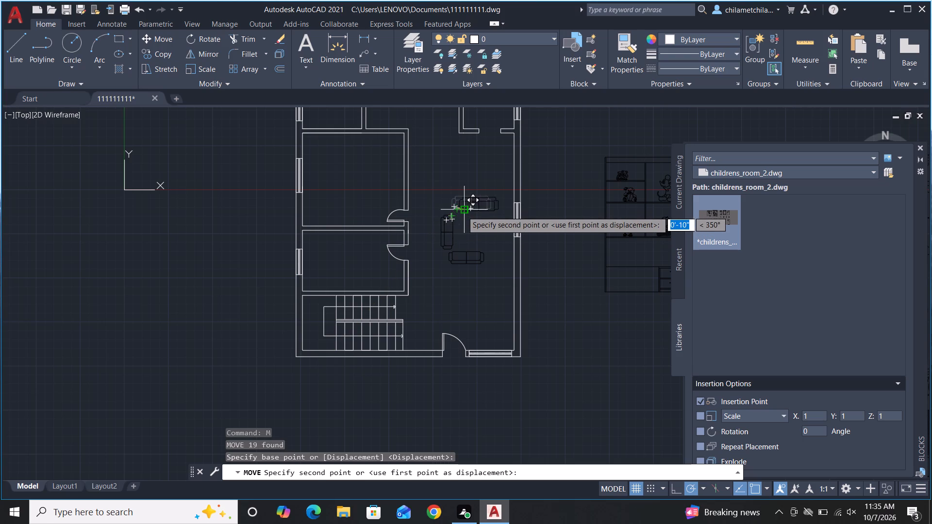
scroll(463, 211, "up", 4)
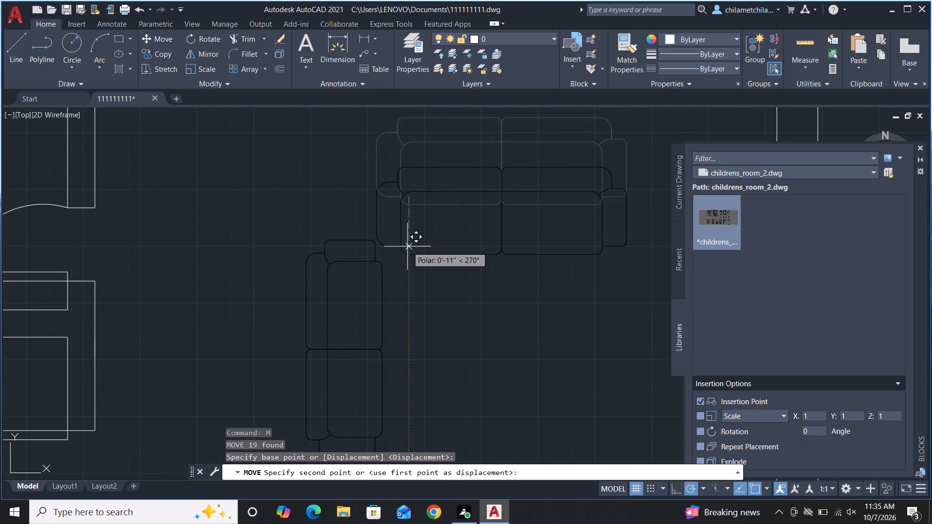
left_click(408, 246)
scroll(370, 230, "down", 2)
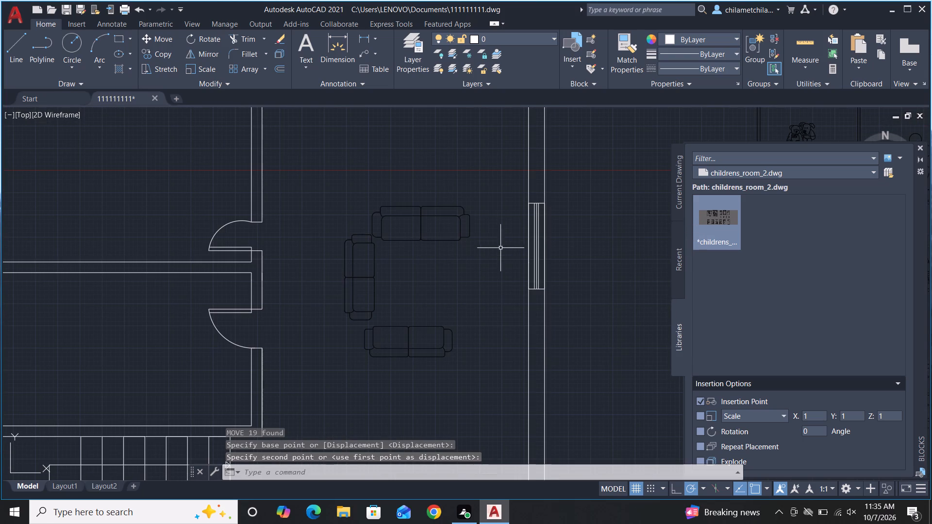
Move the lower horizontal sofa slightly up and right, beside the vertical sofa's lower end.
scroll(588, 203, "down", 1)
scroll(502, 268, "up", 2)
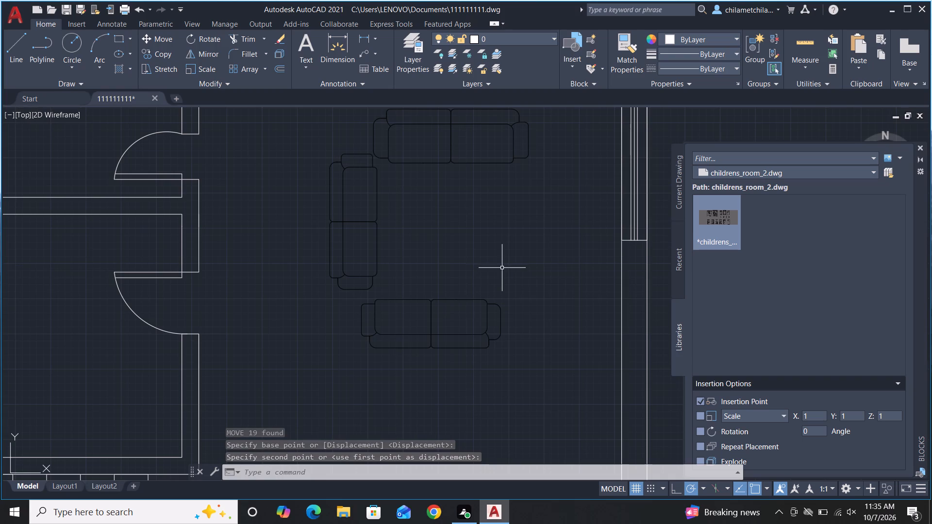
left_click(344, 299)
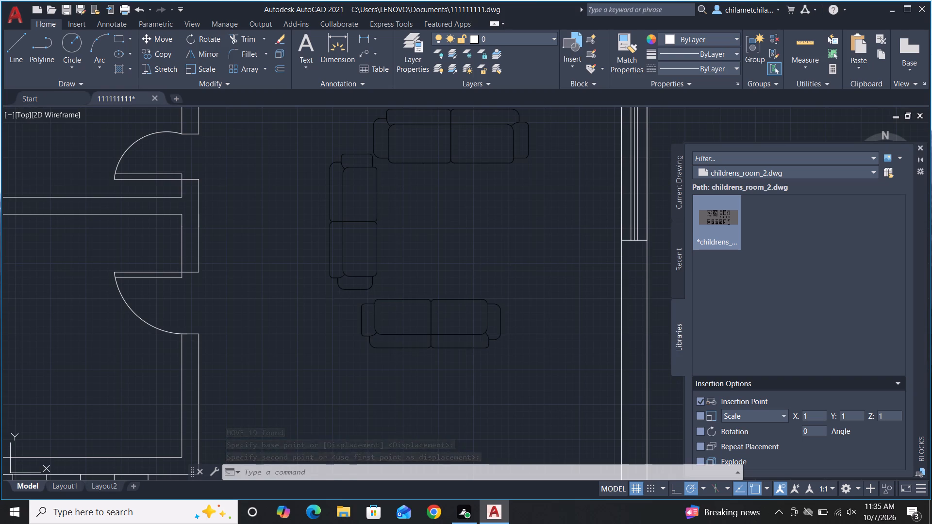
left_click(558, 382)
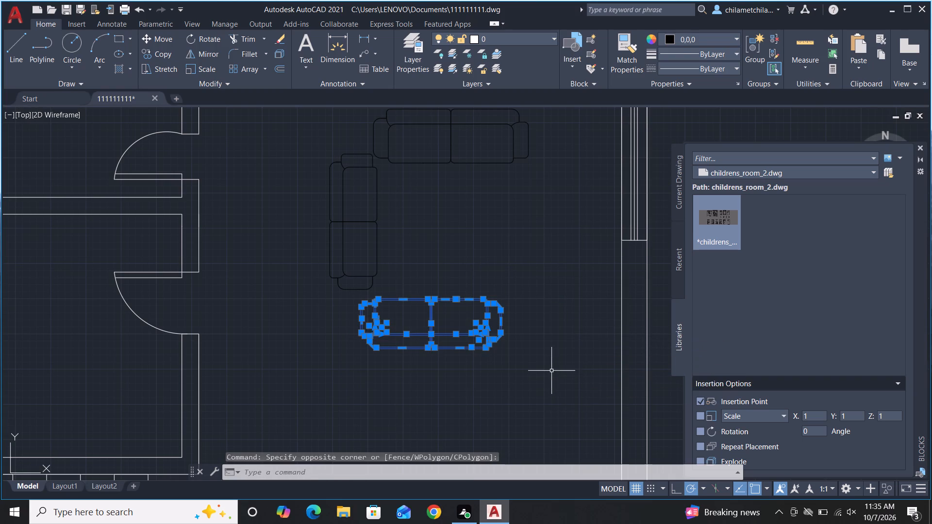
key("m")
key("space")
left_click(379, 301)
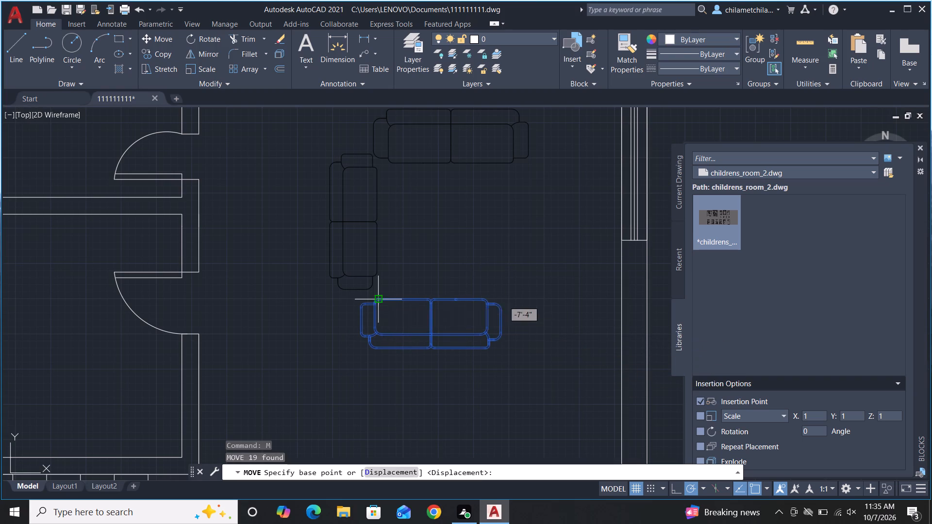
left_click(393, 280)
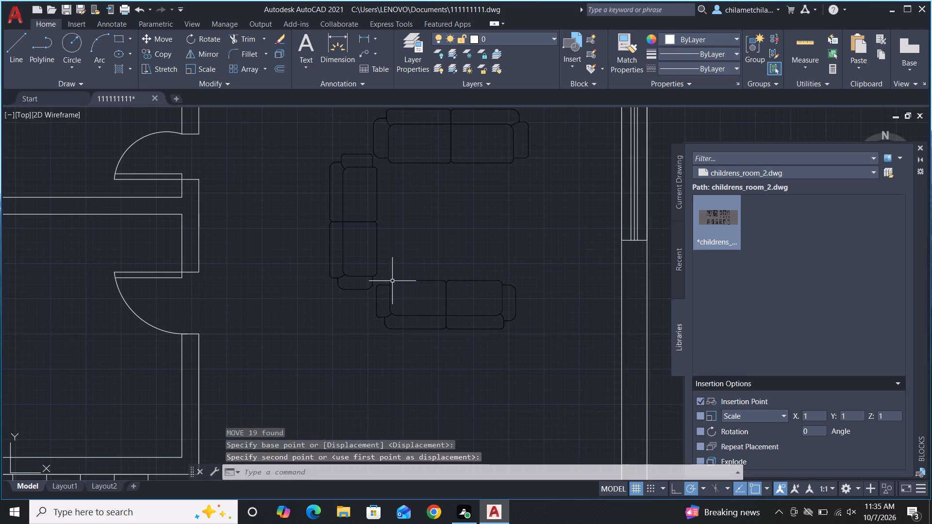
key("Escape")
Recolour all three sofas in the open room yellow, colour 244,238,81.
scroll(345, 276, "down", 4)
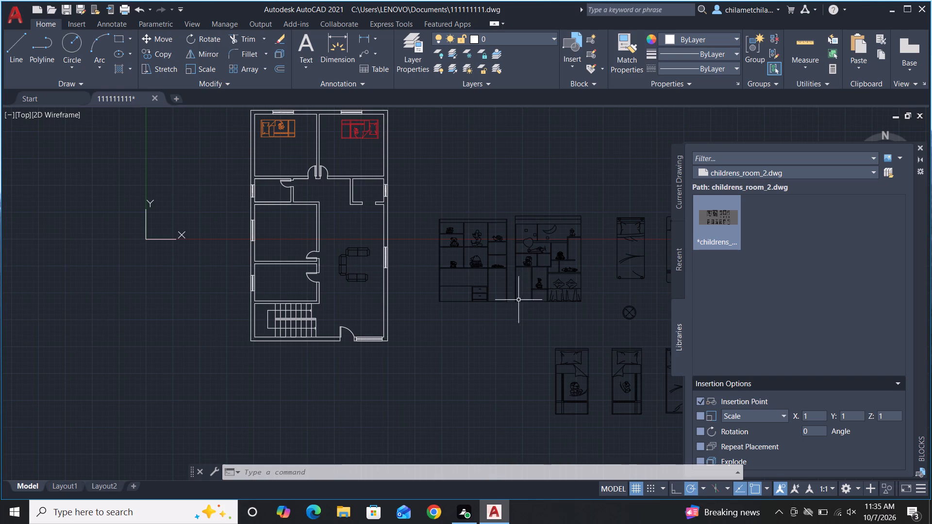
scroll(513, 305, "down", 1)
scroll(367, 186, "up", 3)
scroll(354, 193, "down", 2)
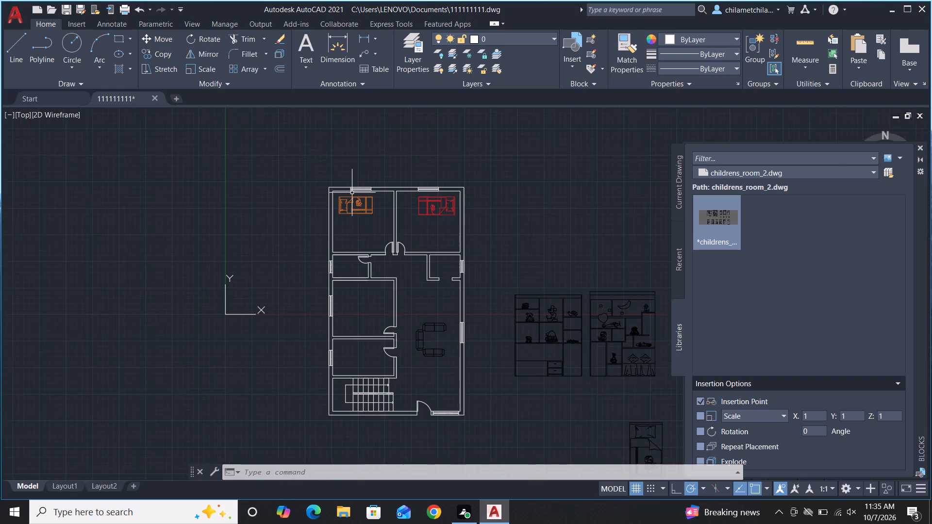
left_click(409, 306)
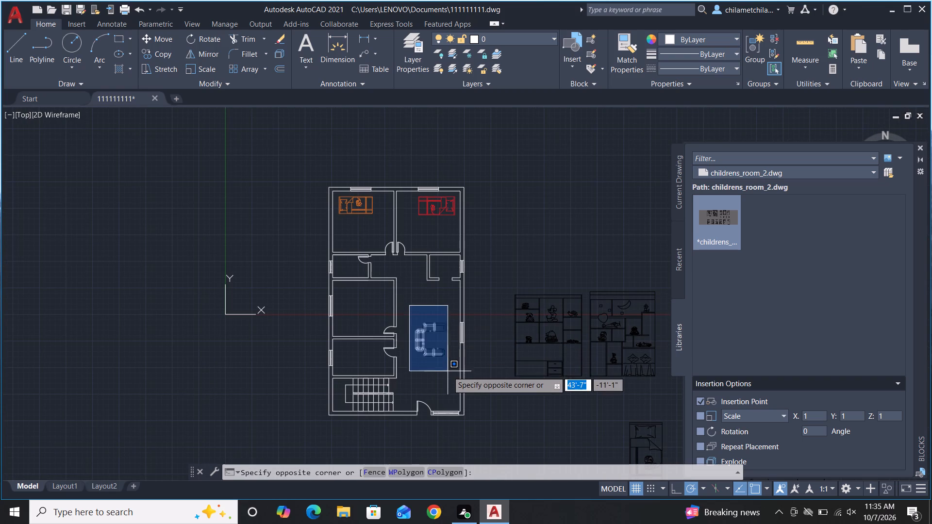
left_click(449, 372)
left_click(672, 35)
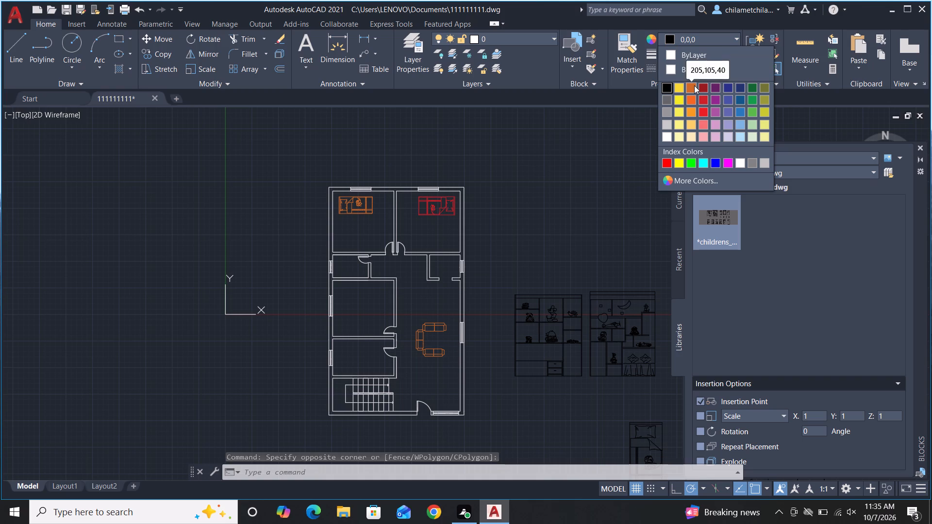
left_click(680, 110)
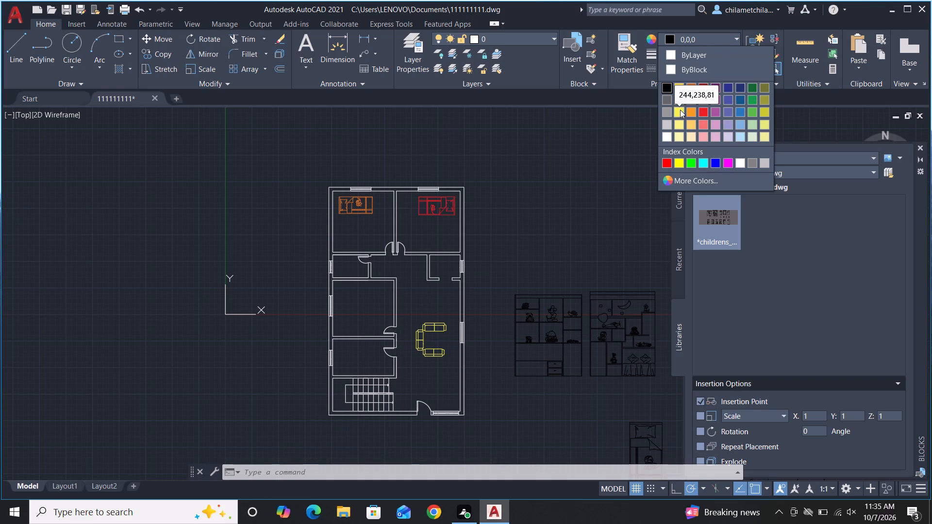
key("Escape")
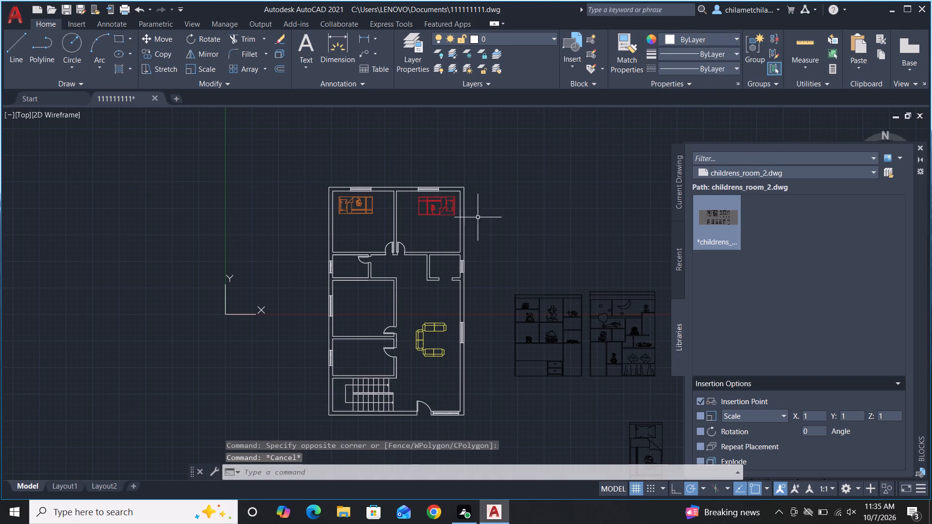
Copy the orange bed from the upper-left bedroom about 17'-5" down into the left room below the small room.
scroll(362, 189, "up", 2)
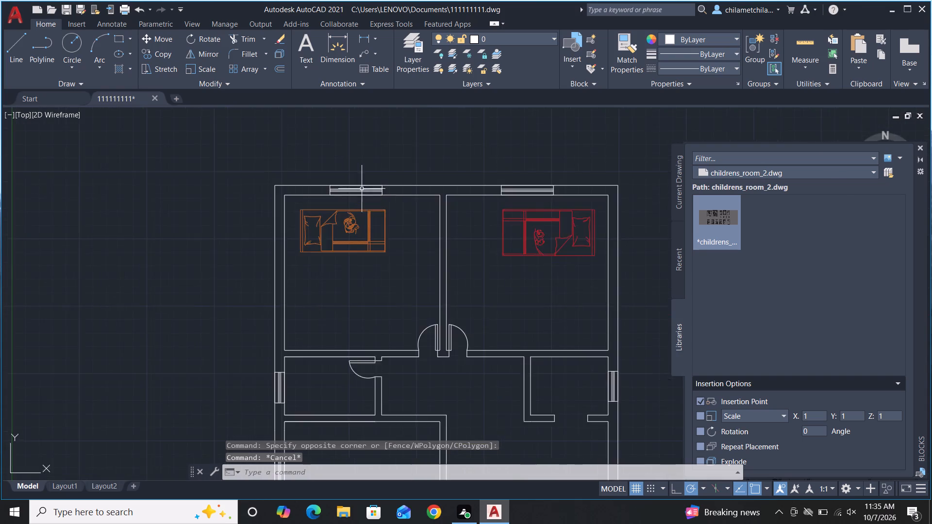
scroll(362, 189, "up", 1)
left_click(254, 212)
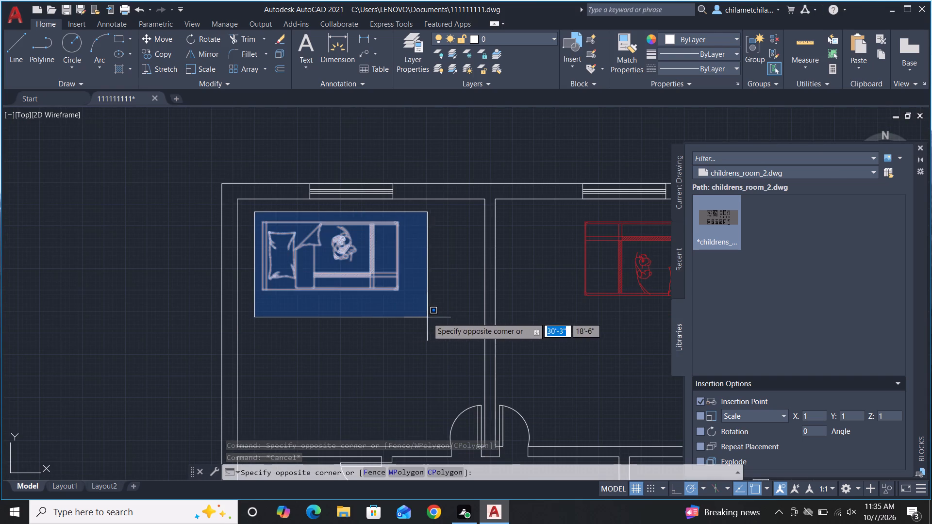
left_click(427, 317)
type("CO")
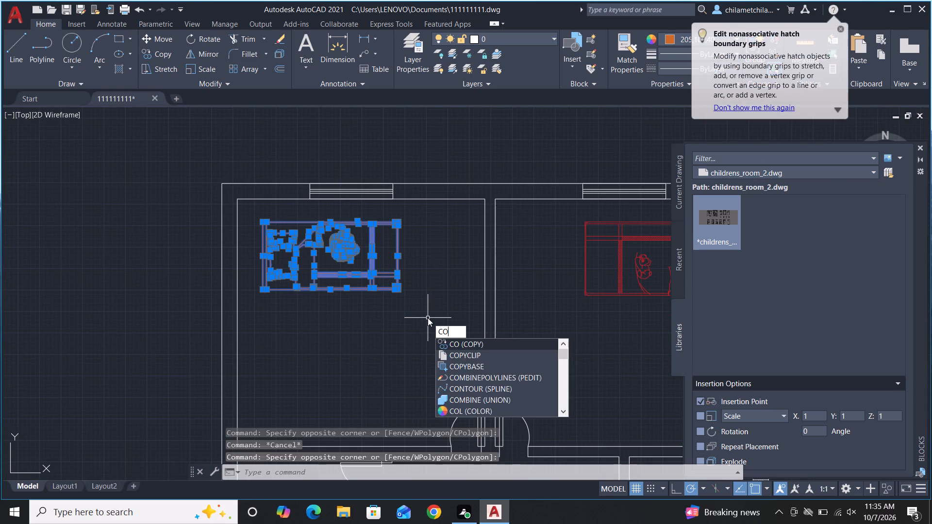
key("space")
left_click(397, 290)
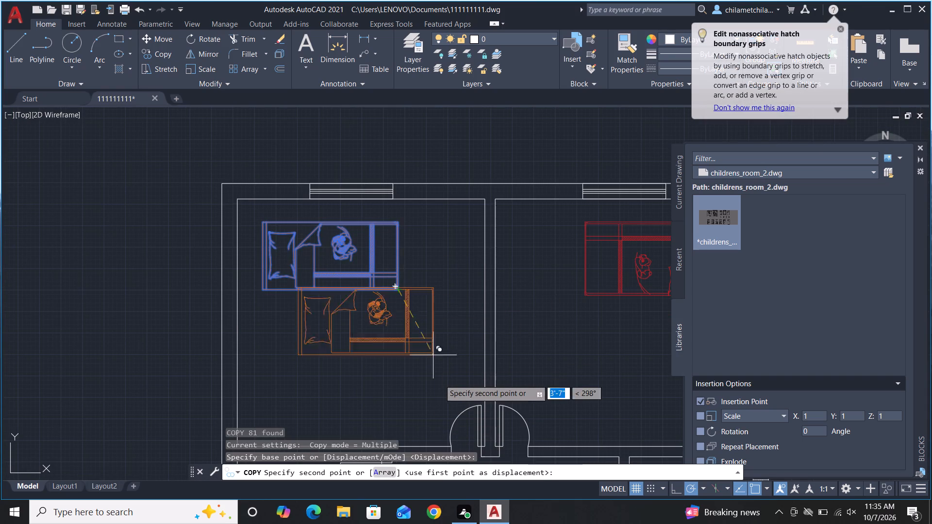
scroll(475, 169, "down", 3)
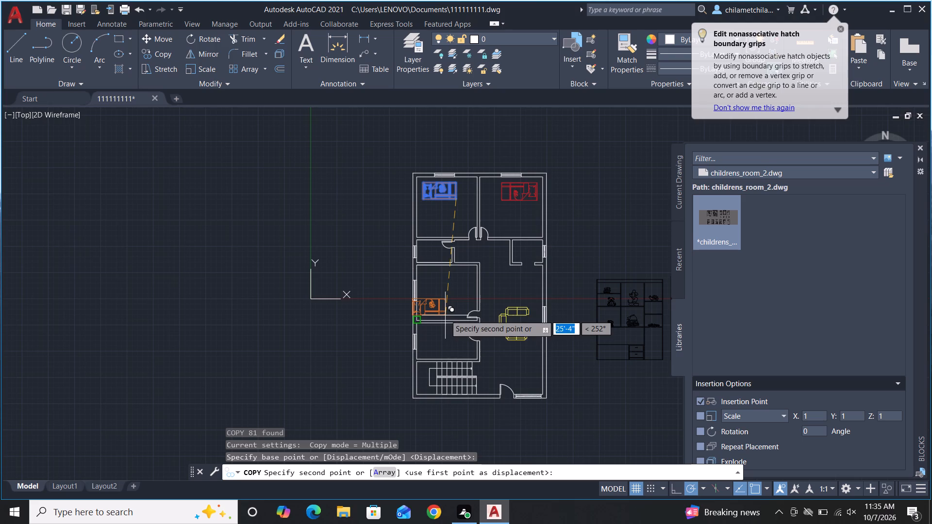
scroll(462, 295, "up", 4)
scroll(408, 365, "down", 2)
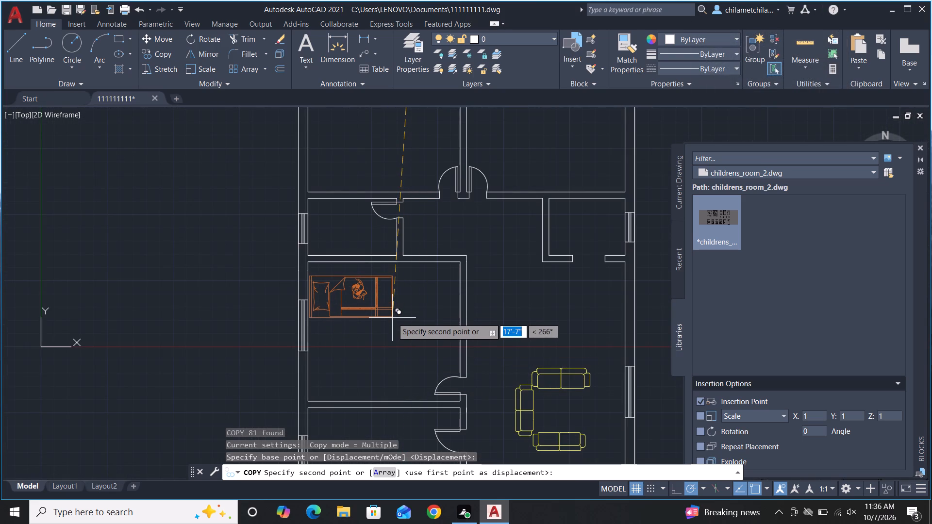
left_click(399, 318)
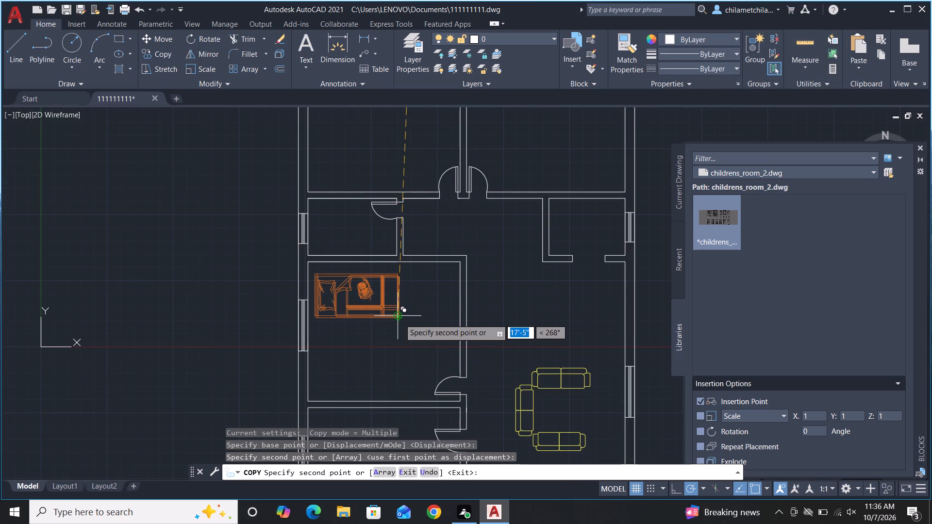
key("Escape")
Recolour the copied bed in the middle-left room red, colour 205,32,39.
scroll(370, 323, "down", 3)
scroll(411, 315, "up", 2)
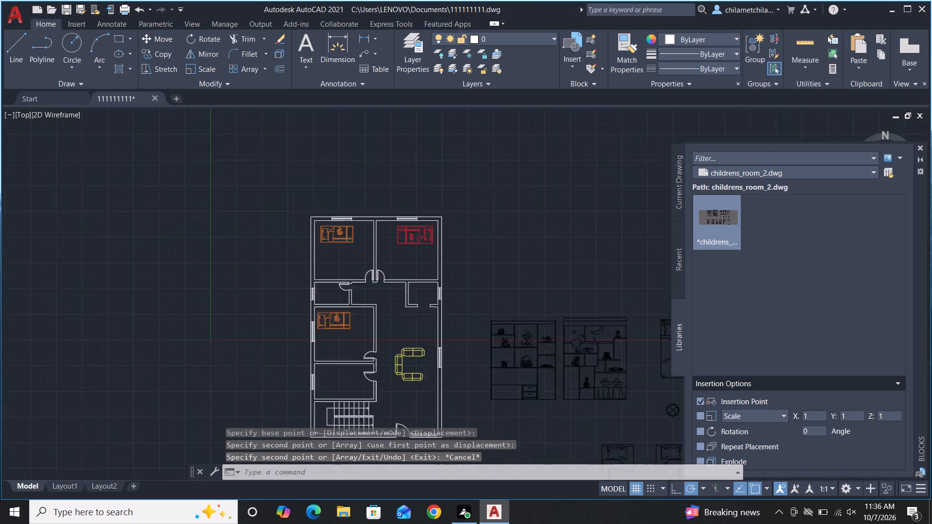
scroll(411, 315, "up", 1)
scroll(538, 302, "down", 2)
scroll(409, 306, "up", 4)
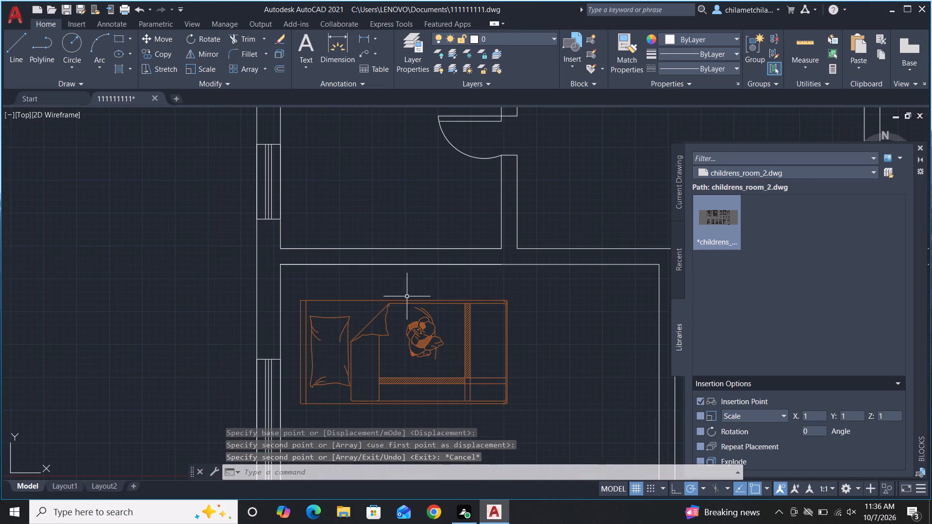
left_click(292, 292)
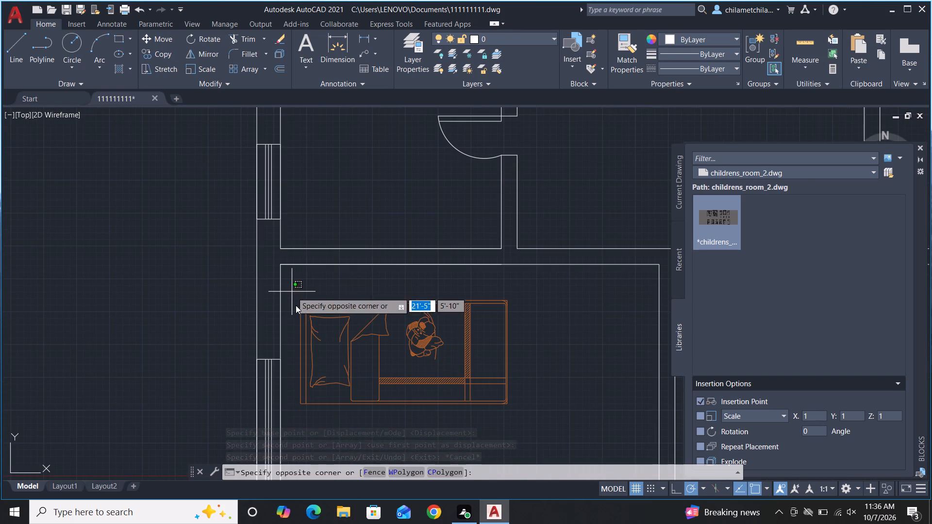
left_click(516, 427)
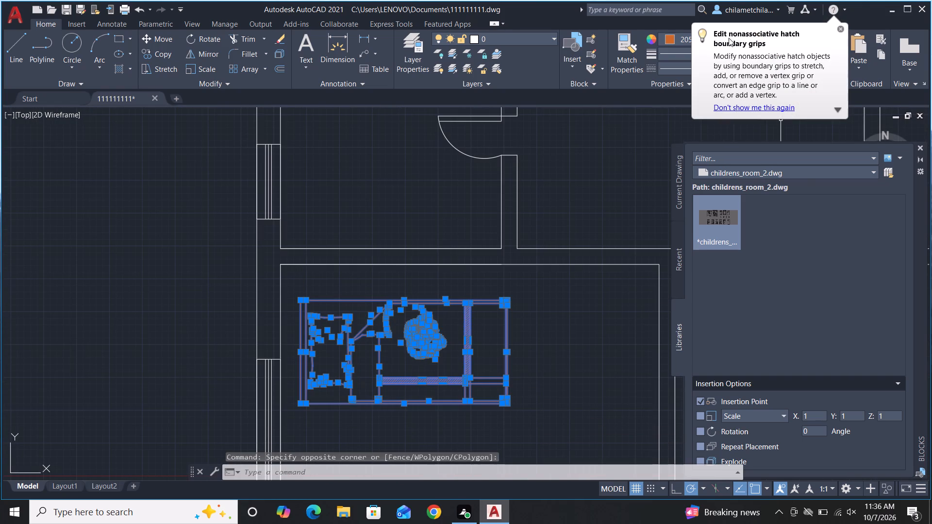
left_click(667, 40)
scroll(567, 158, "down", 3)
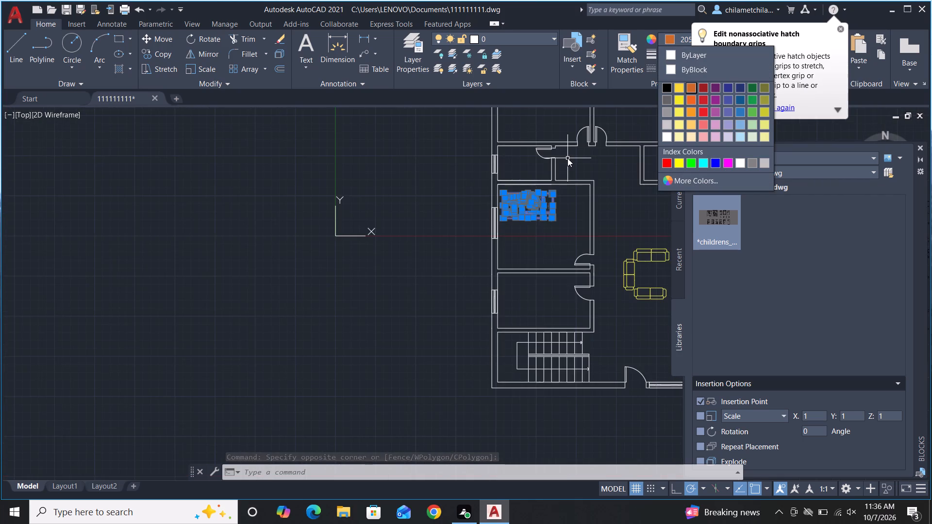
scroll(567, 158, "down", 2)
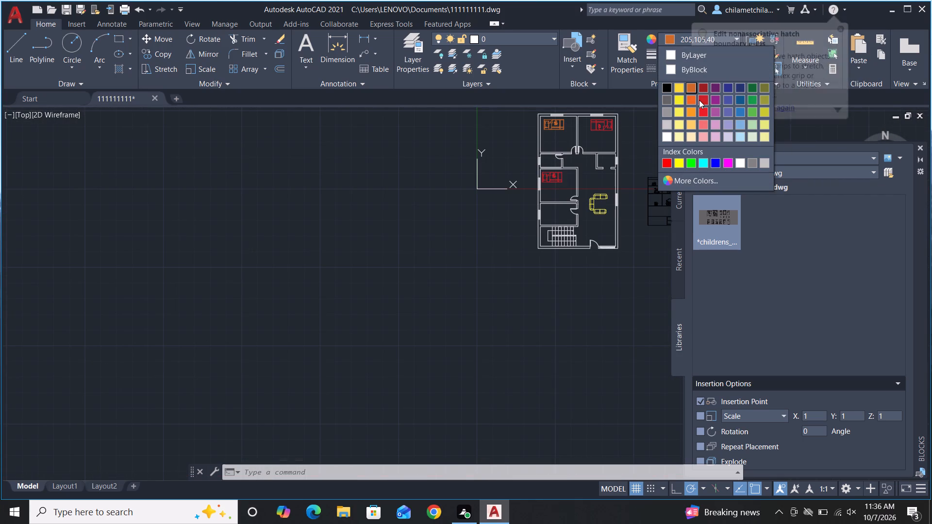
left_click(699, 100)
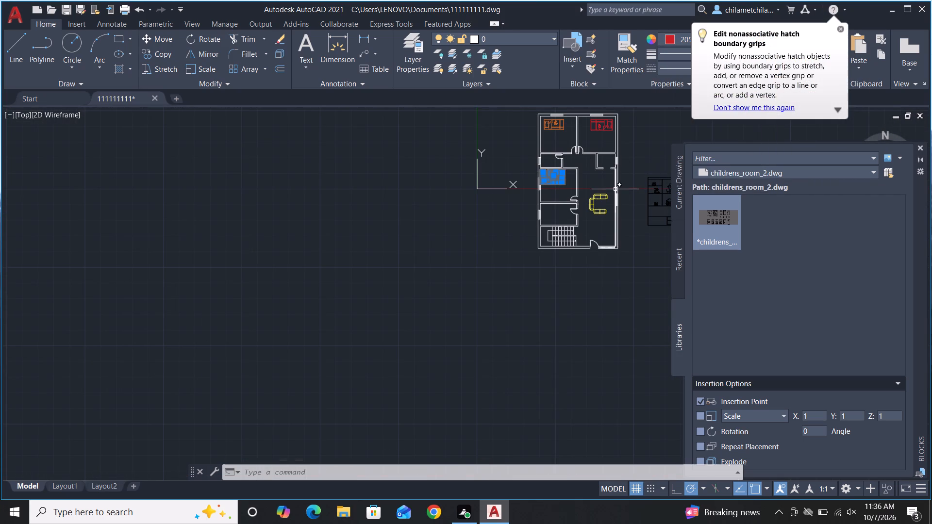
key("Escape")
Recolour the orange bed in the upper-left bedroom red, colour 205,32,39.
scroll(575, 118, "up", 4)
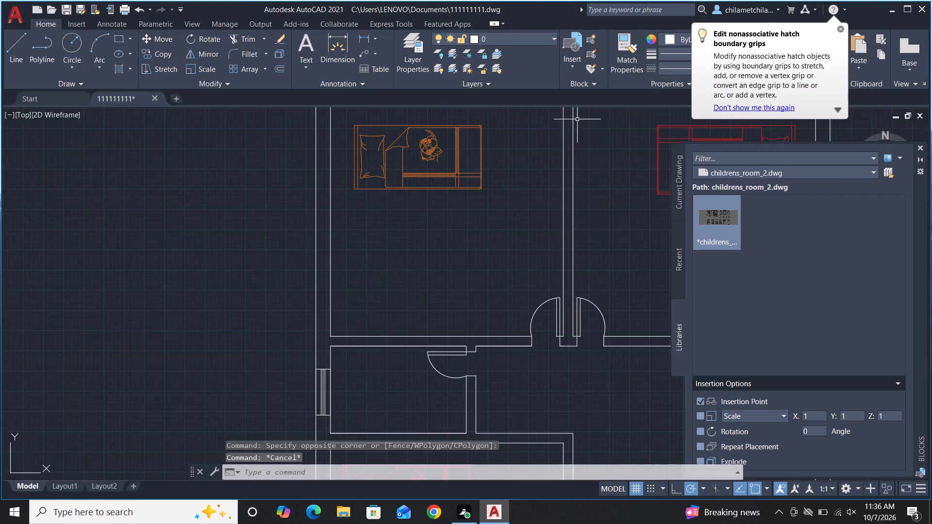
scroll(539, 147, "down", 1)
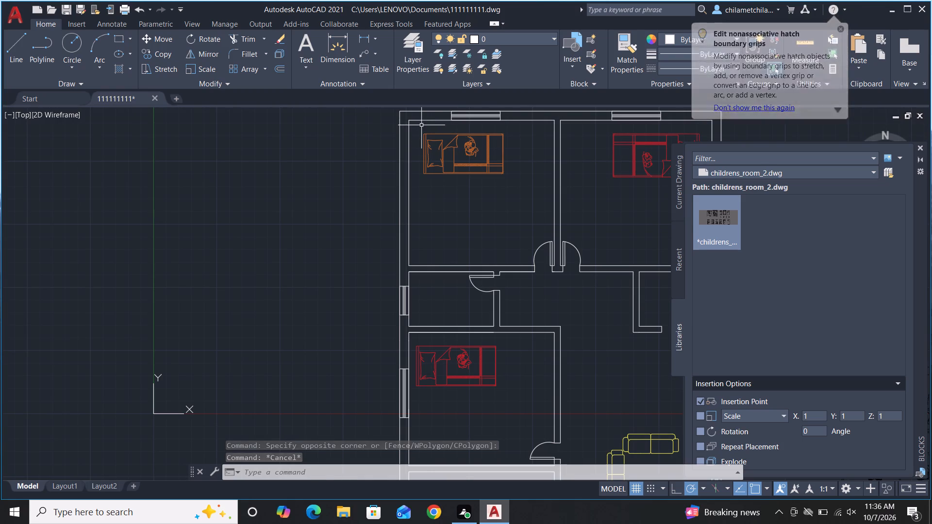
left_click(421, 125)
left_click(520, 192)
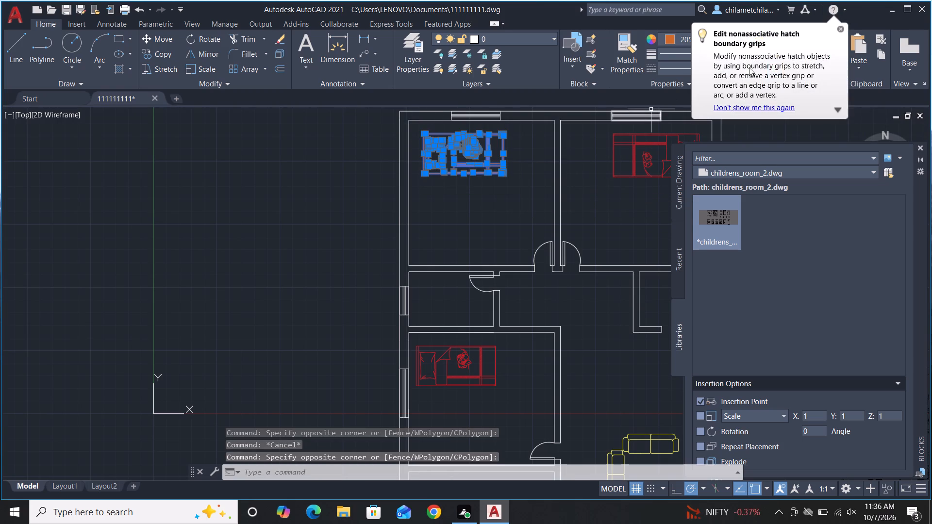
left_click(672, 35)
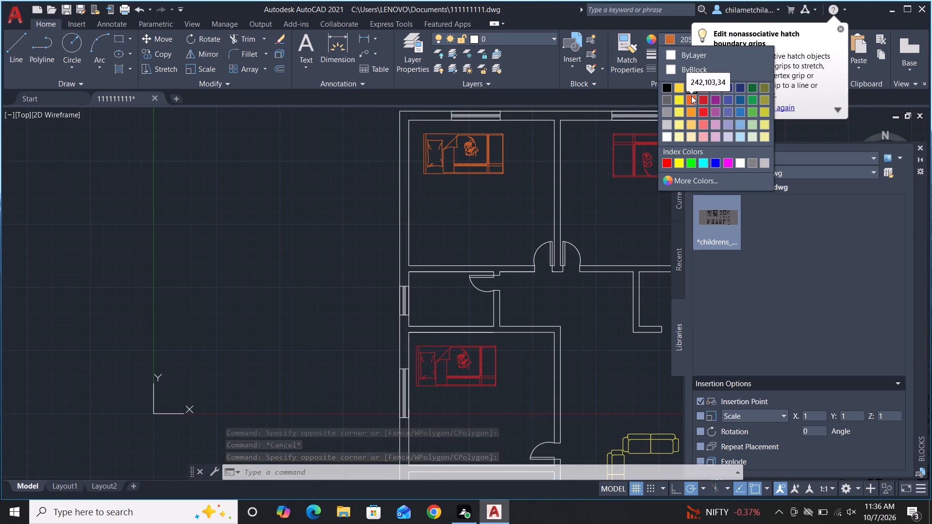
left_click(699, 101)
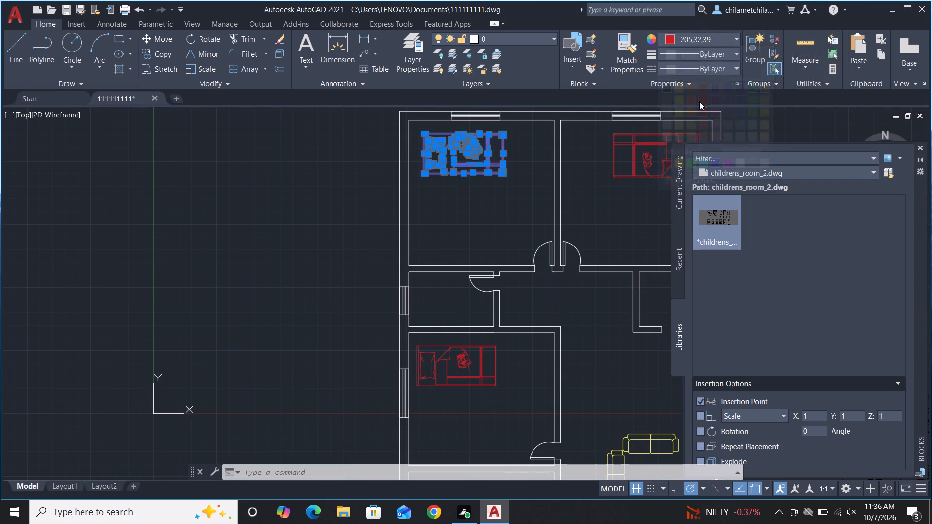
key("Escape")
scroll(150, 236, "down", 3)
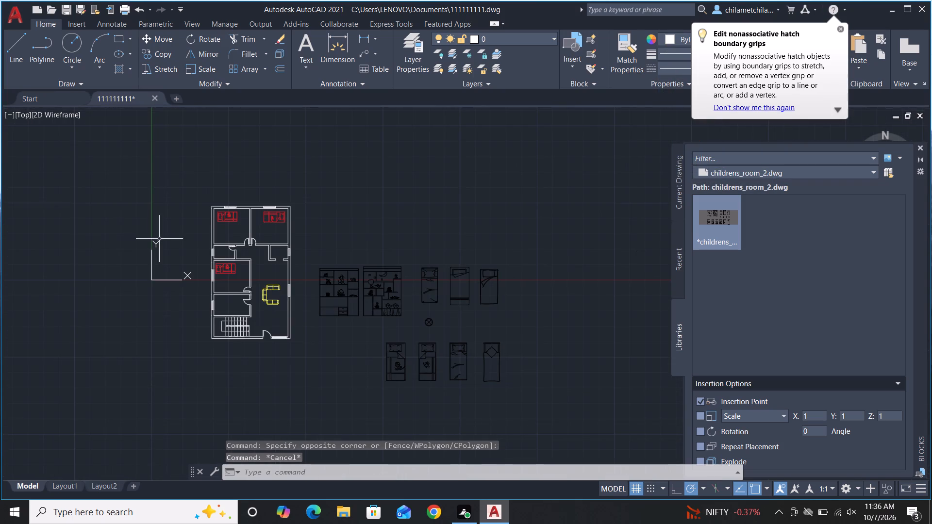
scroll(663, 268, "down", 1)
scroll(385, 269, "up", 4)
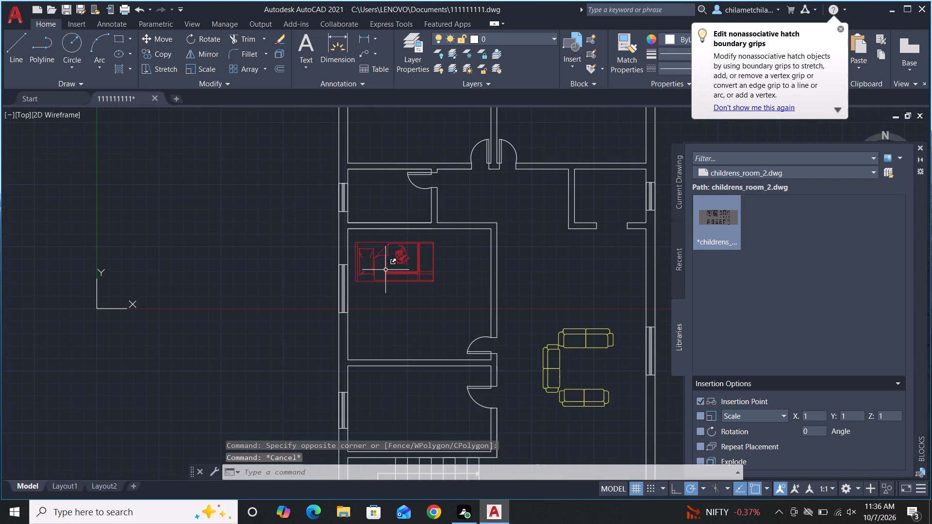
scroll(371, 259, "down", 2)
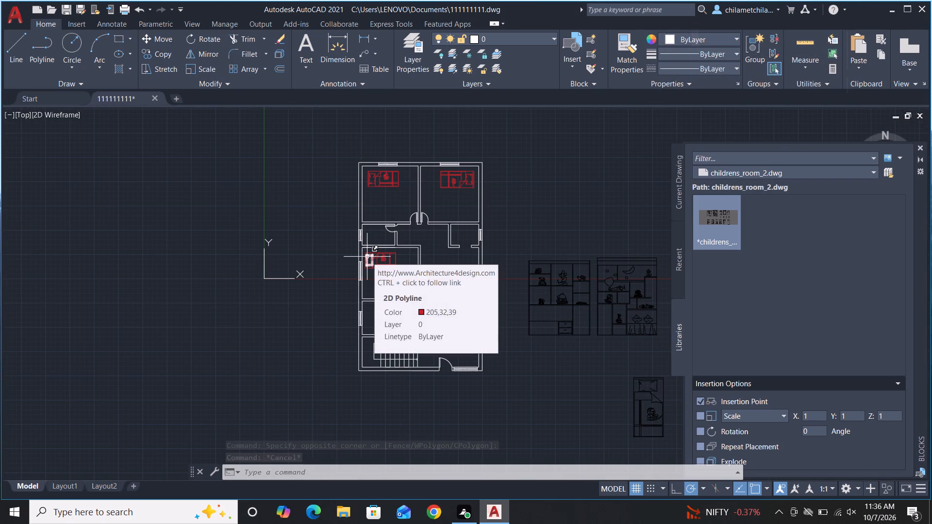
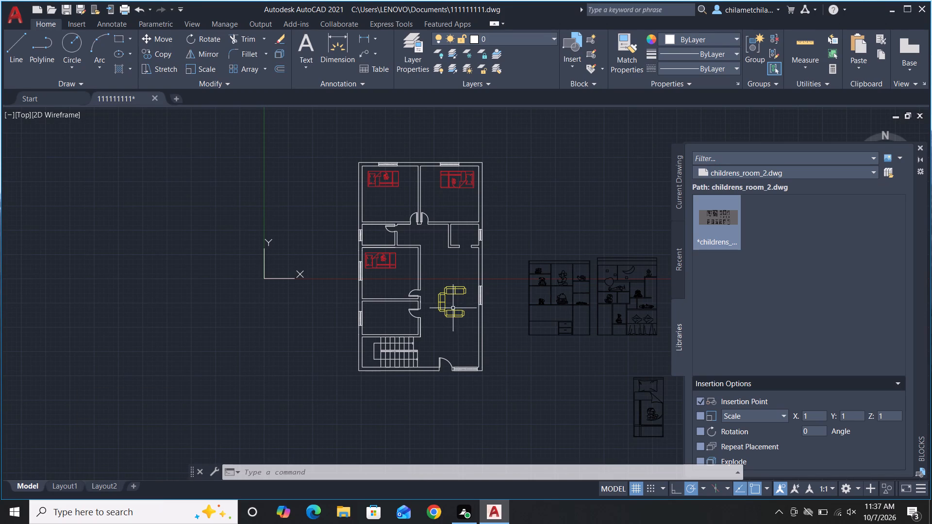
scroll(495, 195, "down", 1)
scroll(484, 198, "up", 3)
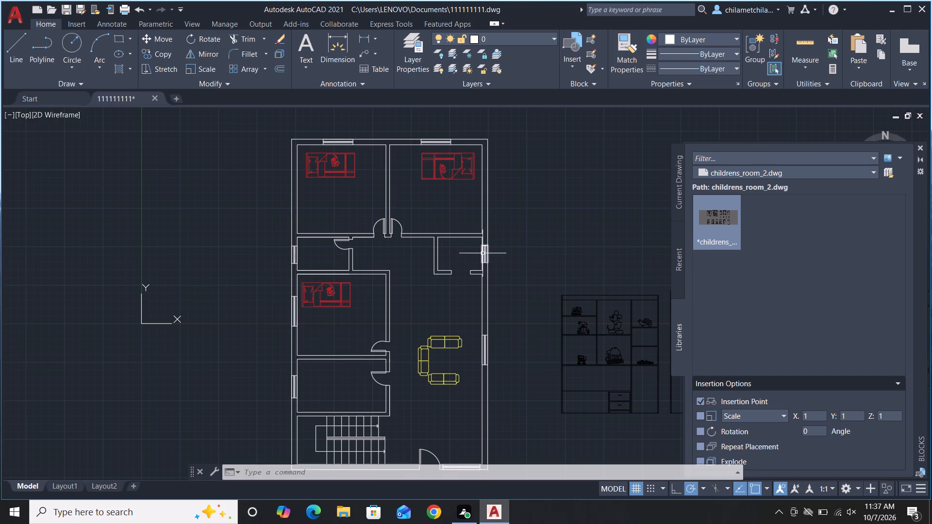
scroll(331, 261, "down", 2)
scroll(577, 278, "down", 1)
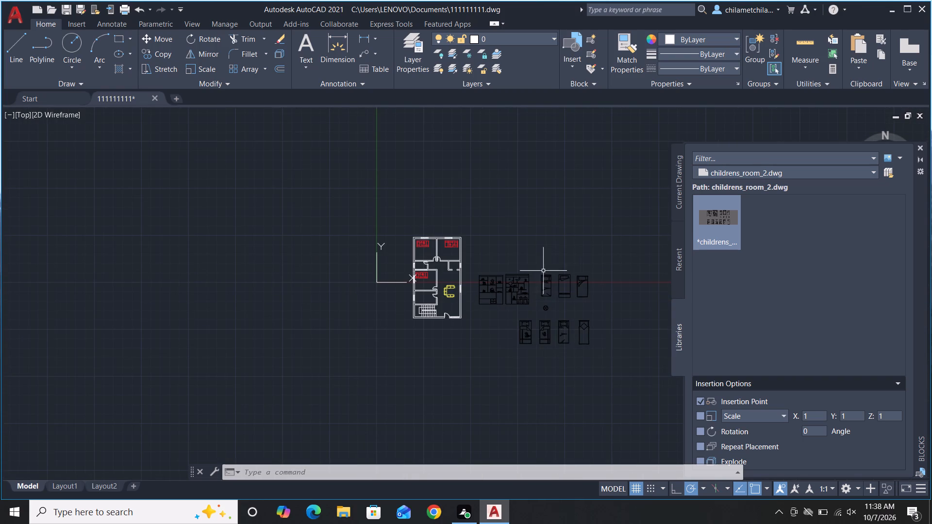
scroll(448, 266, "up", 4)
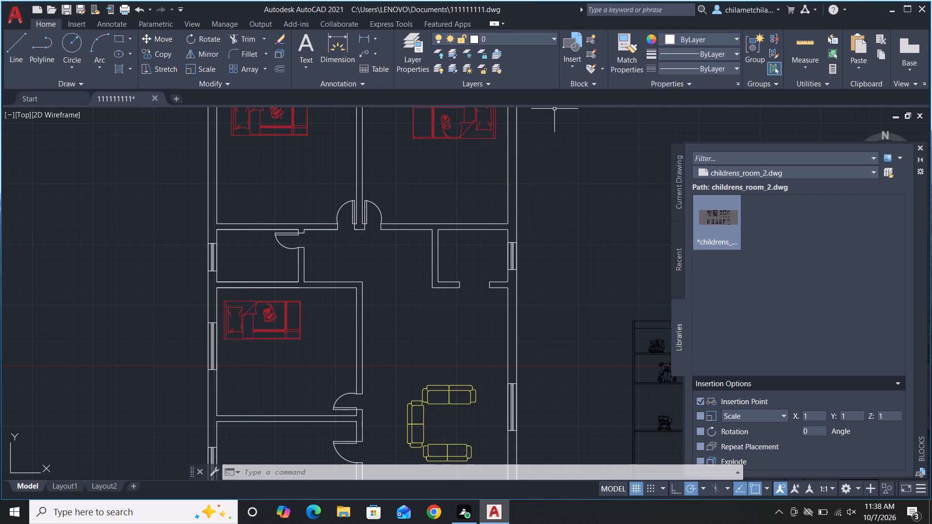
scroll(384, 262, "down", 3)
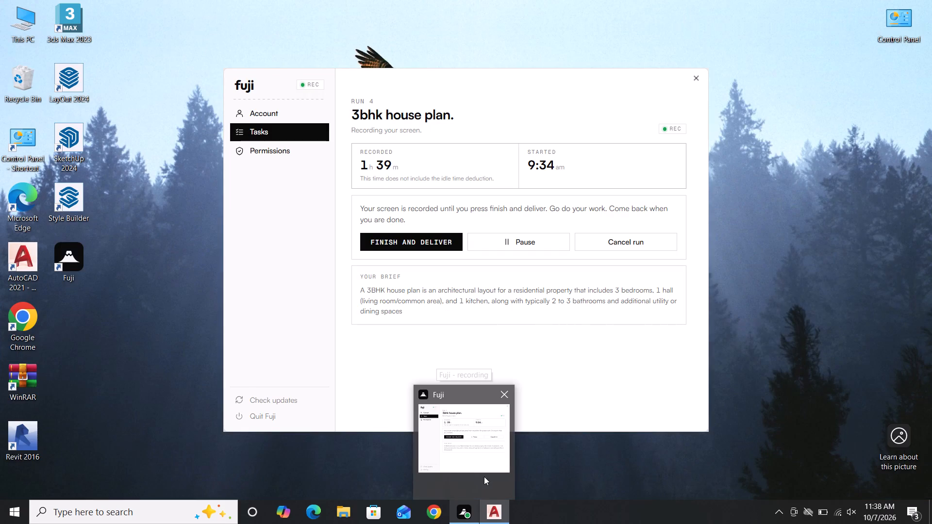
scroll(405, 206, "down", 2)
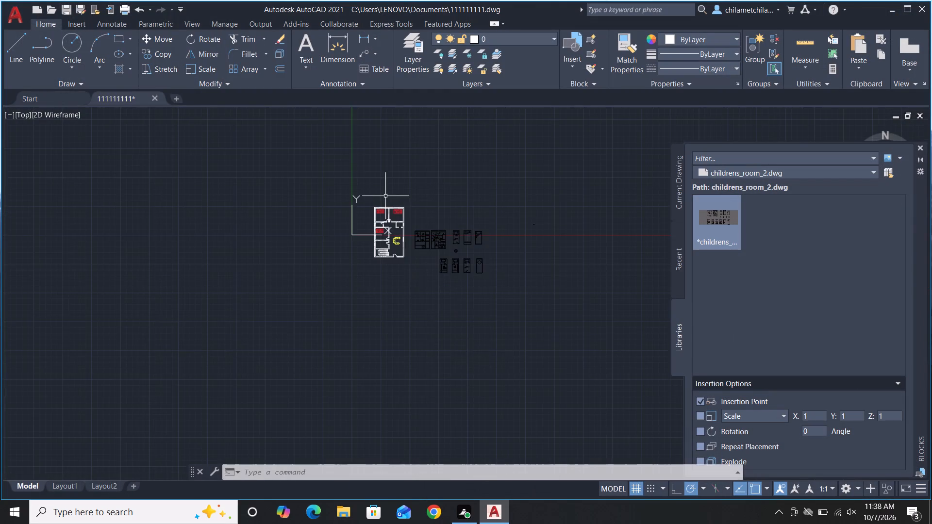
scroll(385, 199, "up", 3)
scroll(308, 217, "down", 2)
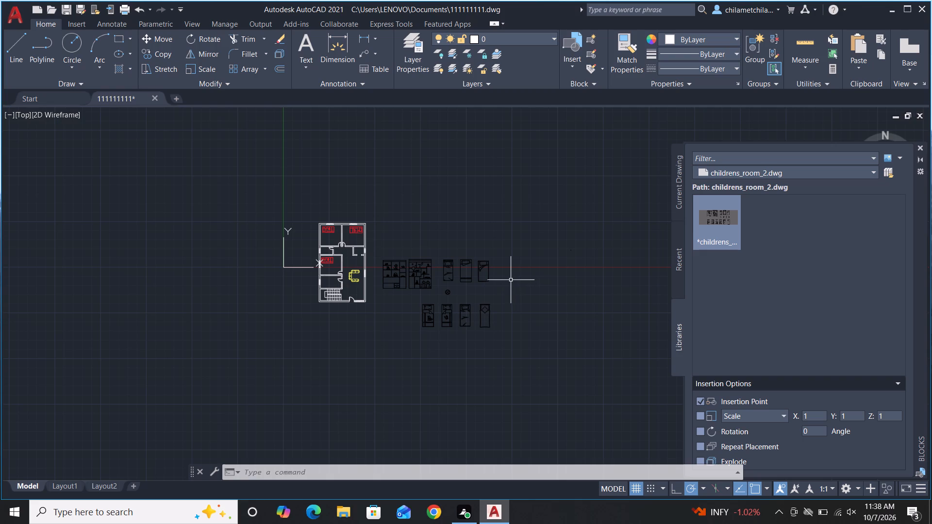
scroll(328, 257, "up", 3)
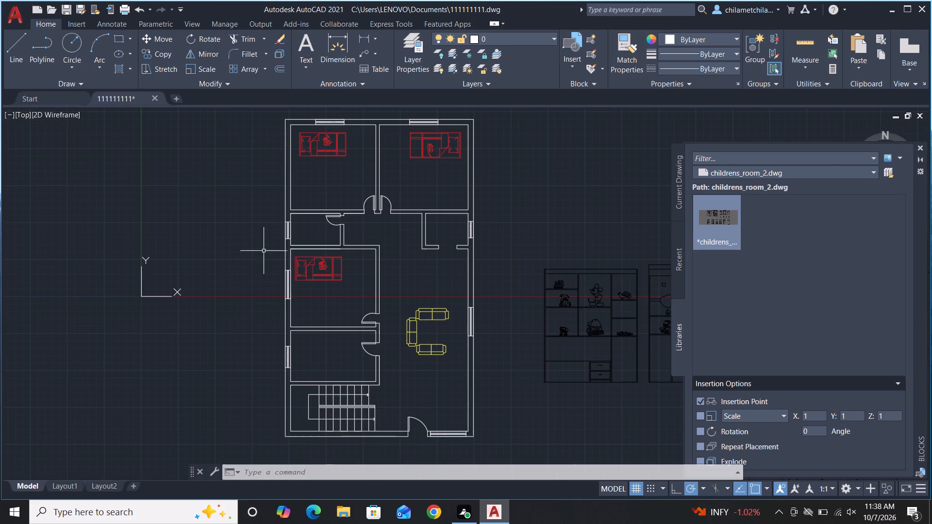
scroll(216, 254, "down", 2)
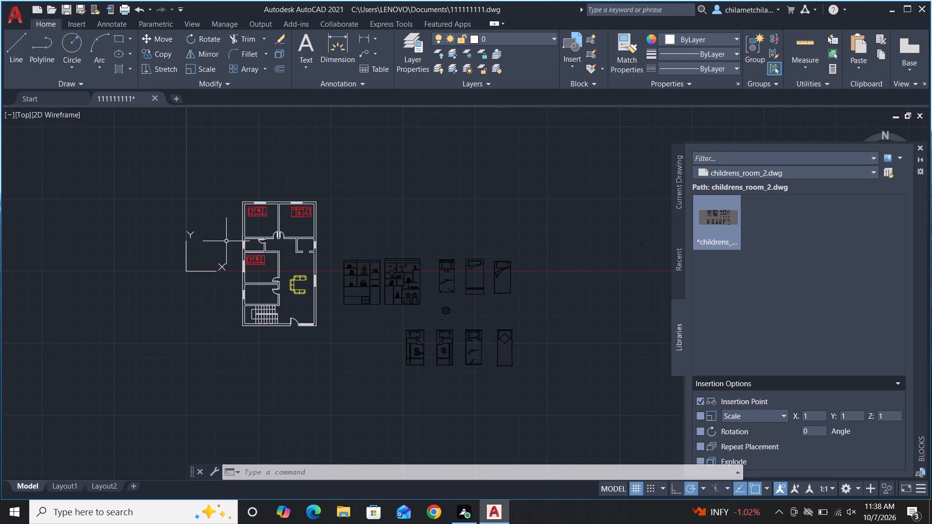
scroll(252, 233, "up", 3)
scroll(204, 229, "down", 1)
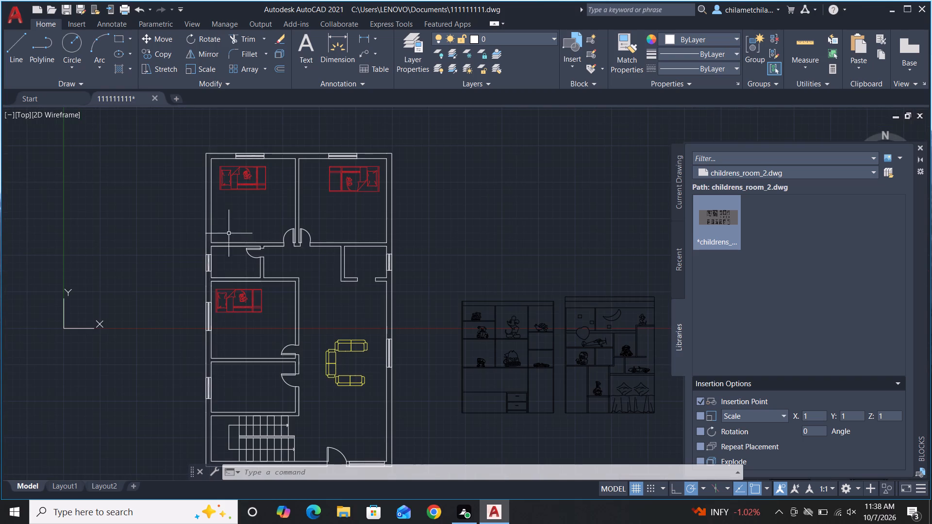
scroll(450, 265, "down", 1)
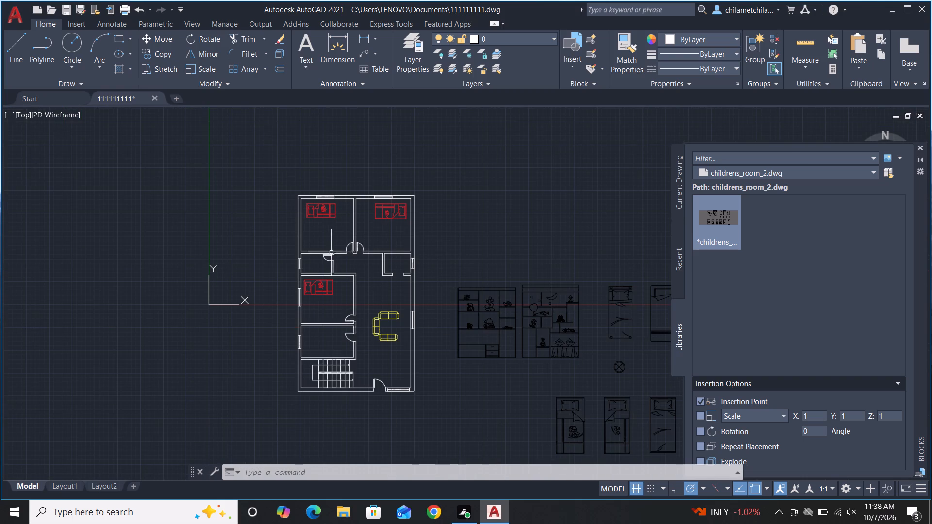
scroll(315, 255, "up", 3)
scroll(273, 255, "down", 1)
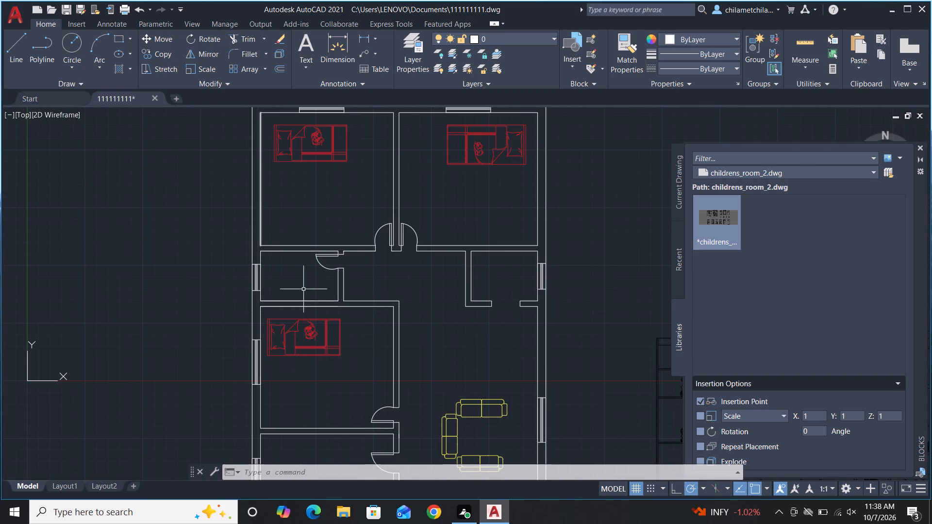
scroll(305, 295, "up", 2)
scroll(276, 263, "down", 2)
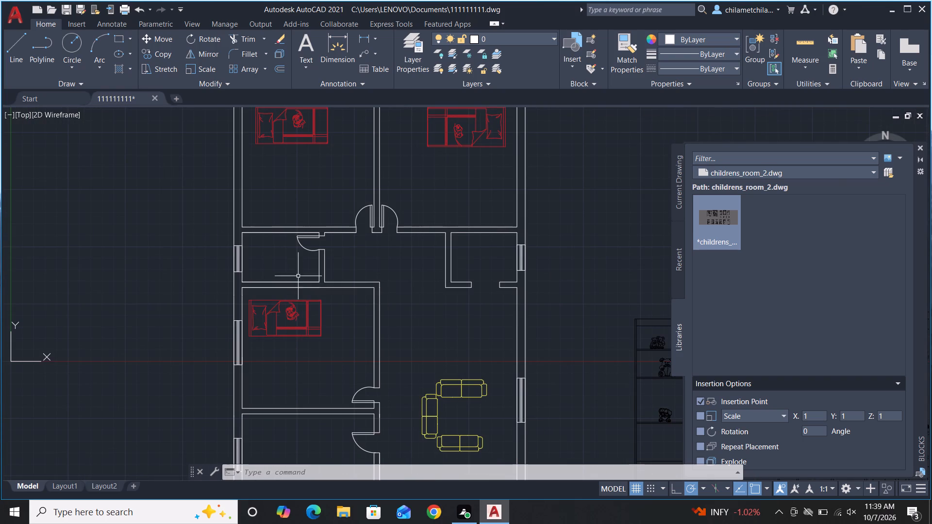
Switch the block library to toilet_all_views.dwg and insert its toilet block in the empty space outside the floor plan.
left_click(832, 170)
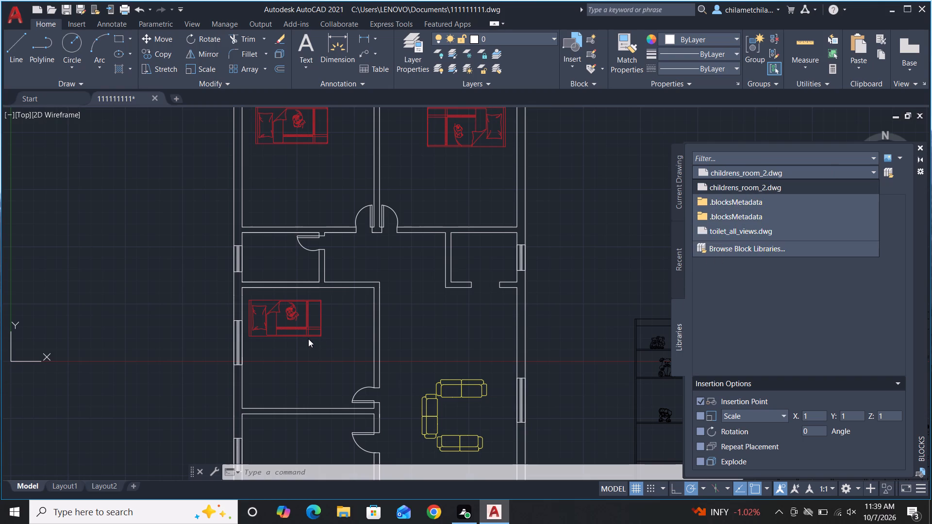
left_click(753, 229)
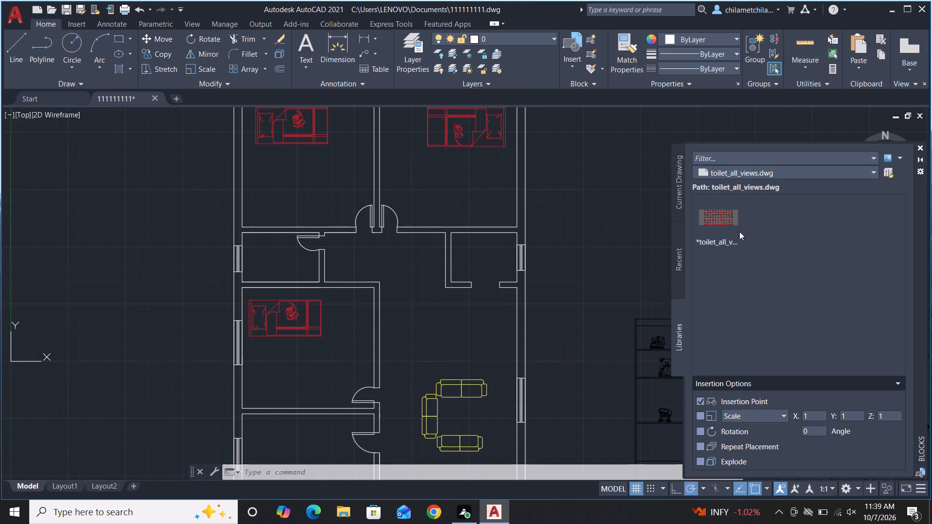
left_click(722, 219)
left_click_drag(719, 217, 616, 257)
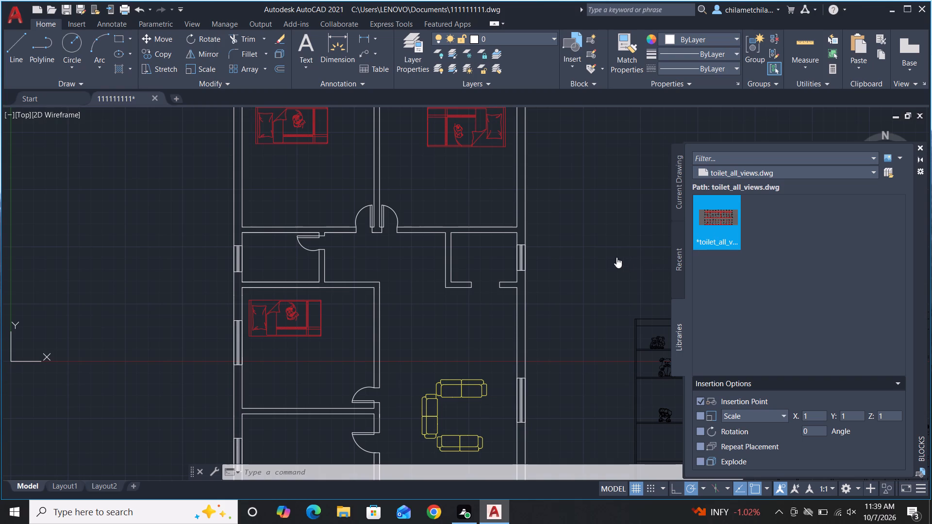
left_click_drag(616, 257, 602, 245)
left_click(602, 245)
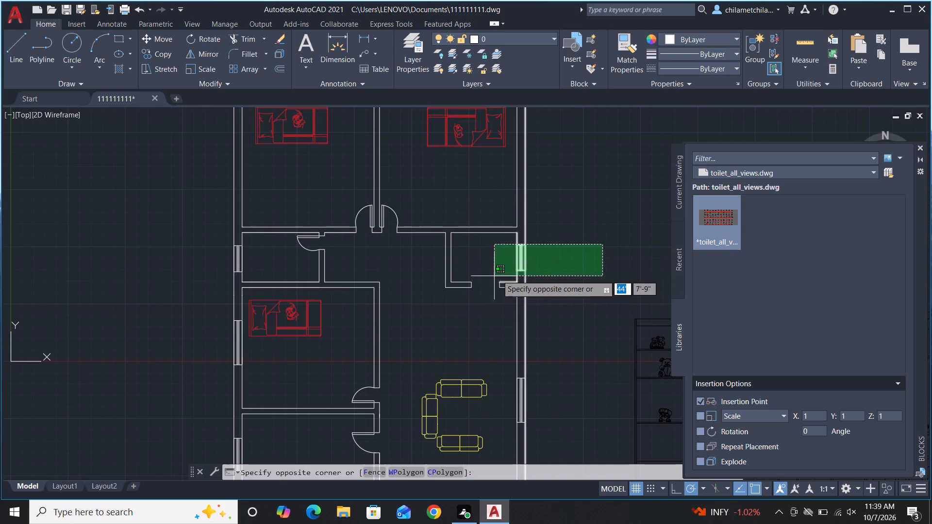
key("Escape")
Select all the leftover childrens_room_2 beds, shelves and other furniture standing beside the floor plan.
scroll(220, 287, "down", 3)
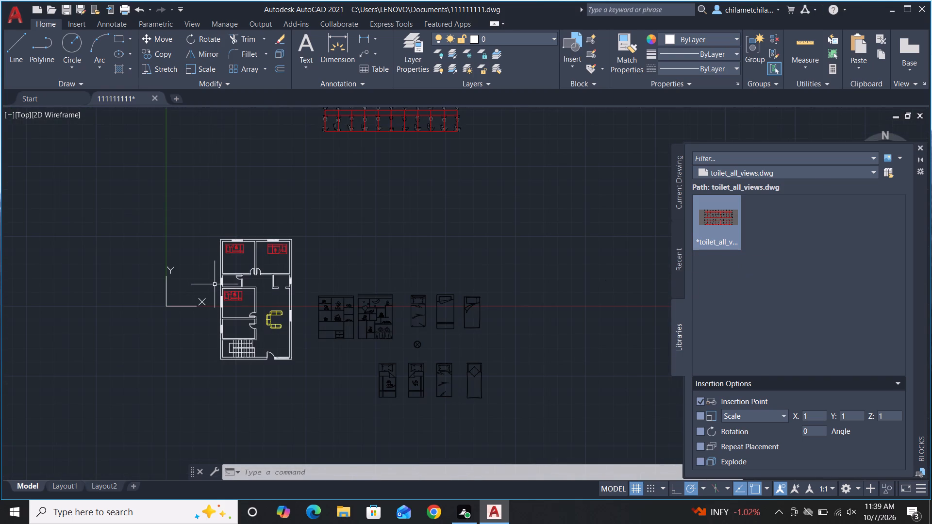
scroll(491, 277, "down", 1)
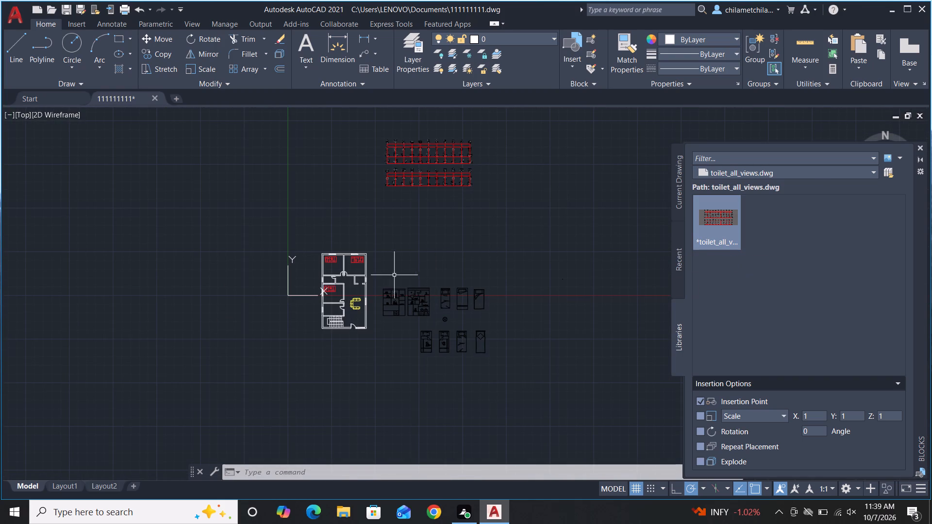
double_click(379, 270)
left_click(509, 369)
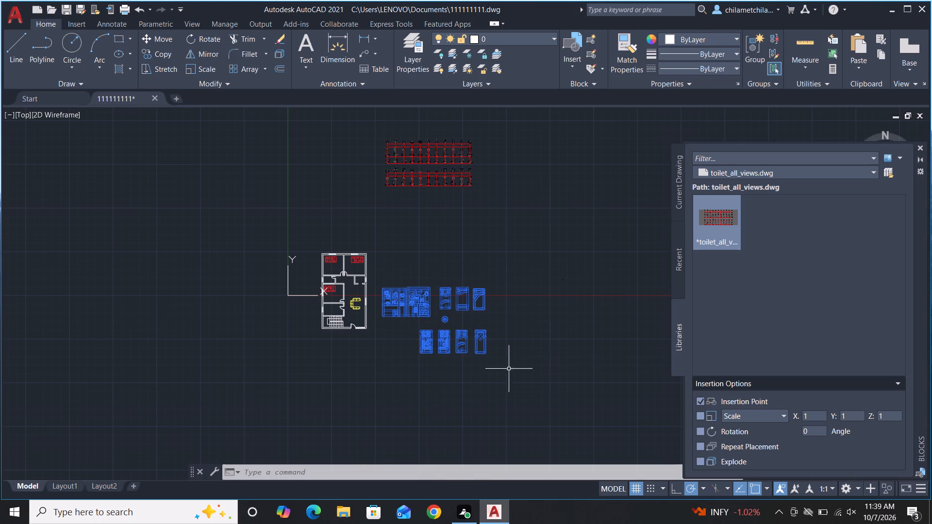
right_click(494, 235)
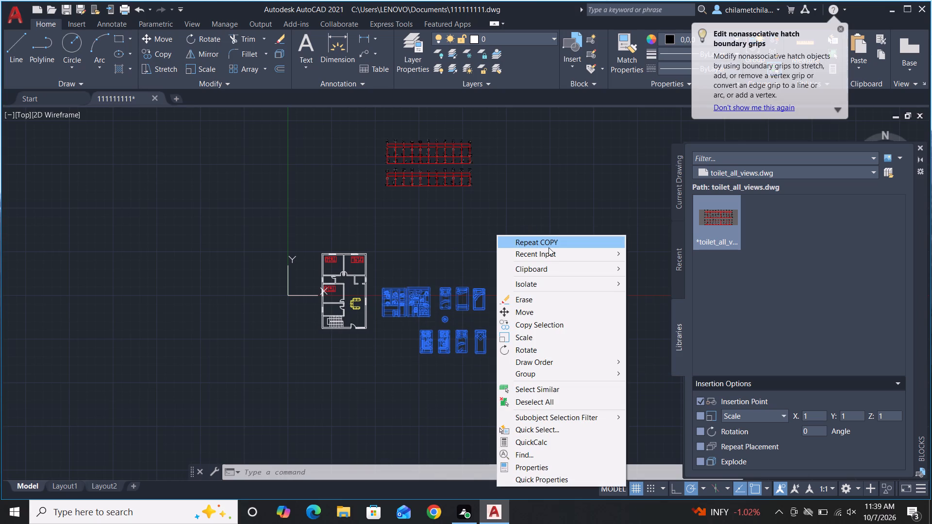
key("Escape")
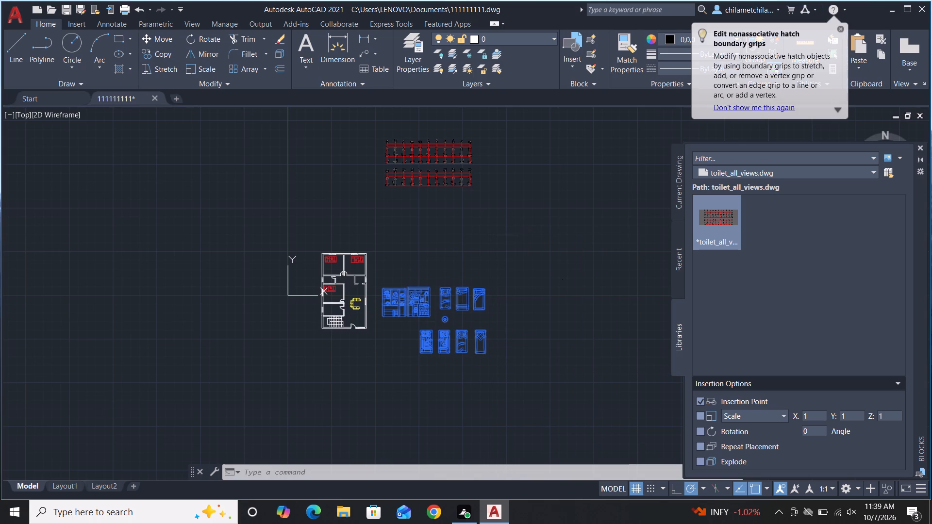
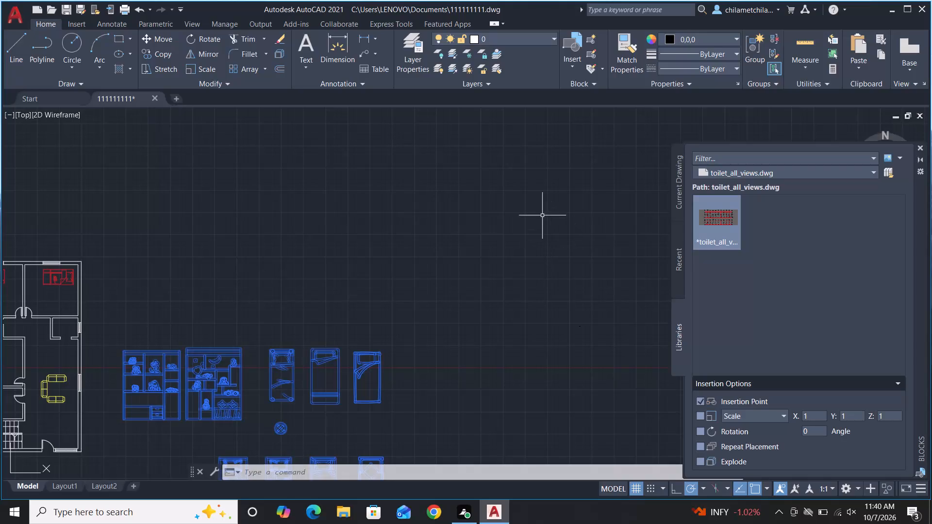
Erase the selected leftover childrens_room_2 furniture beside the floor plan.
scroll(520, 210, "down", 3)
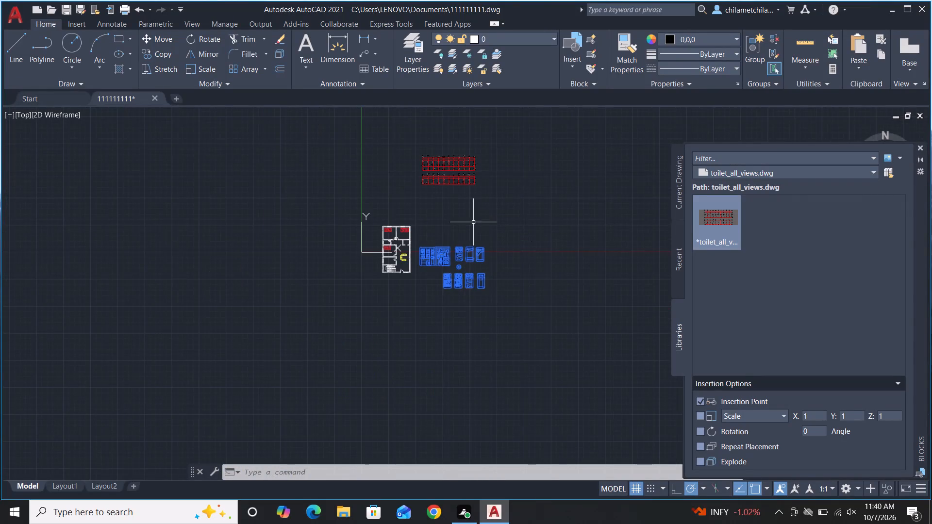
scroll(430, 234, "up", 3)
scroll(421, 197, "down", 1)
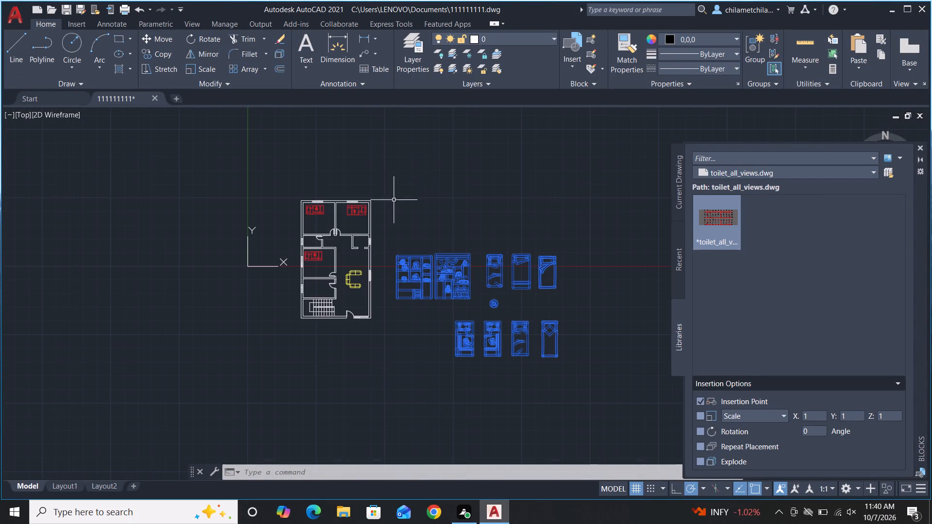
right_click(457, 203)
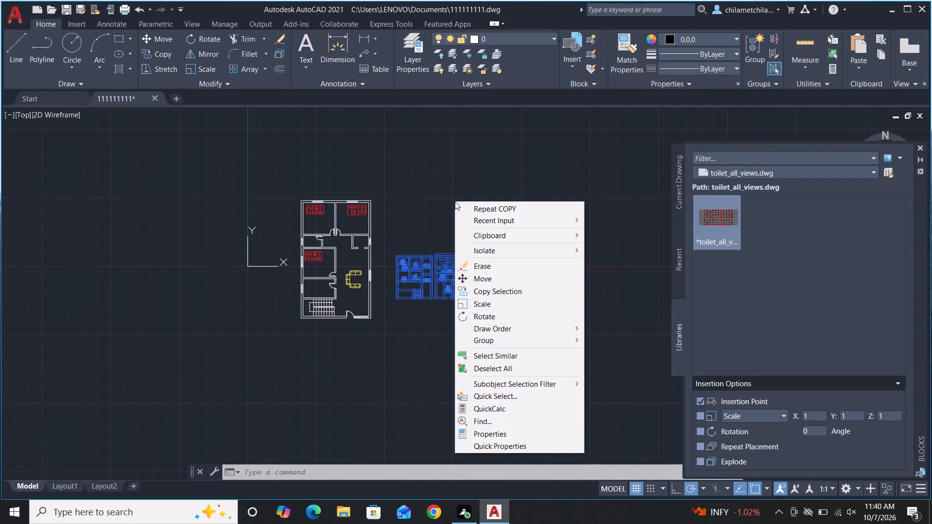
left_click(488, 267)
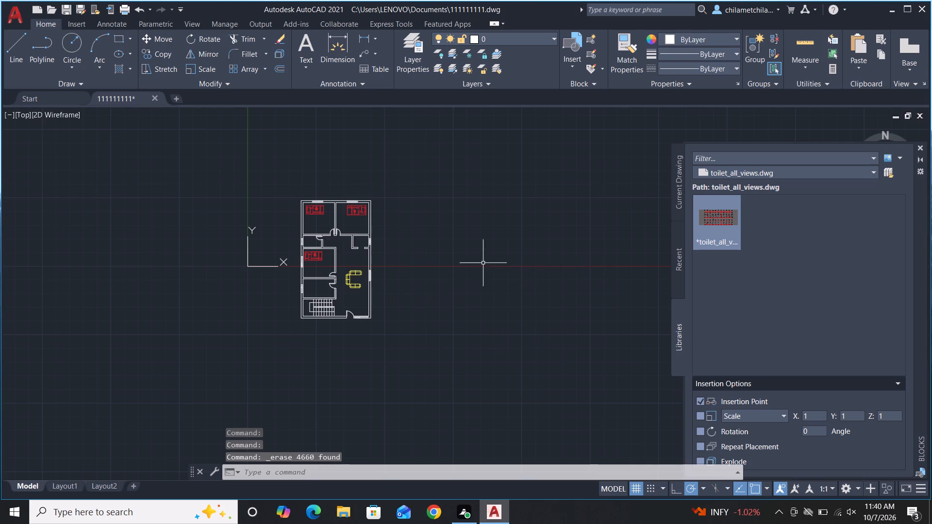
Scale the inserted toilet_all_views block down freehand from its lower-right corner, until it is only slightly wider than the floor plan.
scroll(439, 226, "down", 2)
scroll(440, 156, "up", 3)
scroll(440, 156, "down", 2)
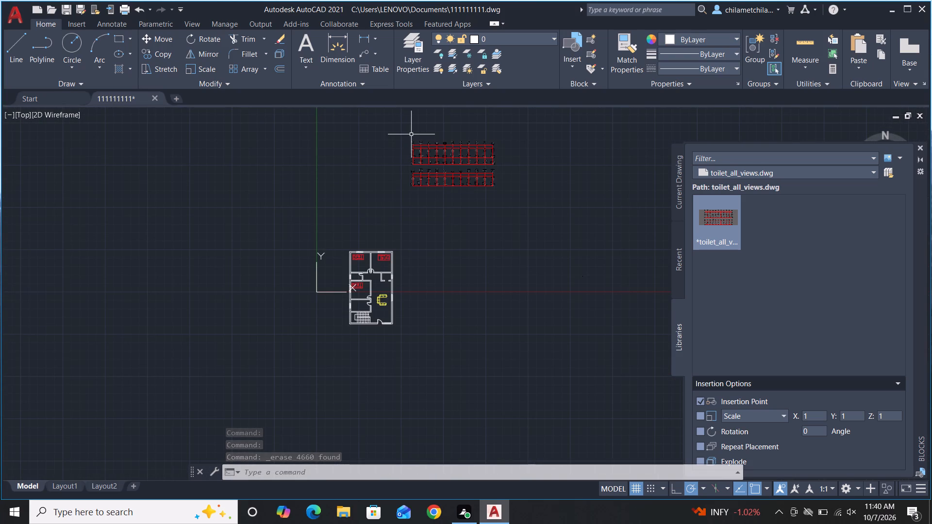
left_click(403, 136)
left_click(524, 218)
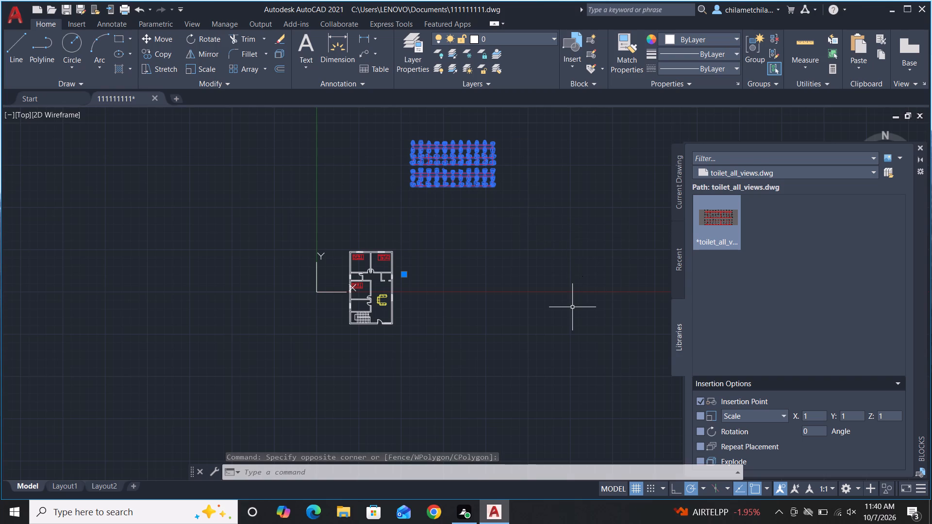
type("SC")
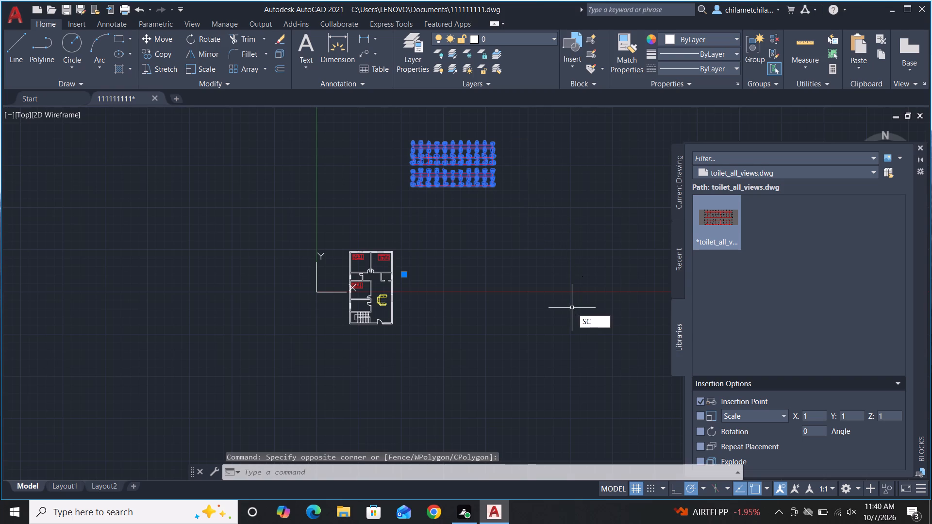
key("space")
left_click(494, 186)
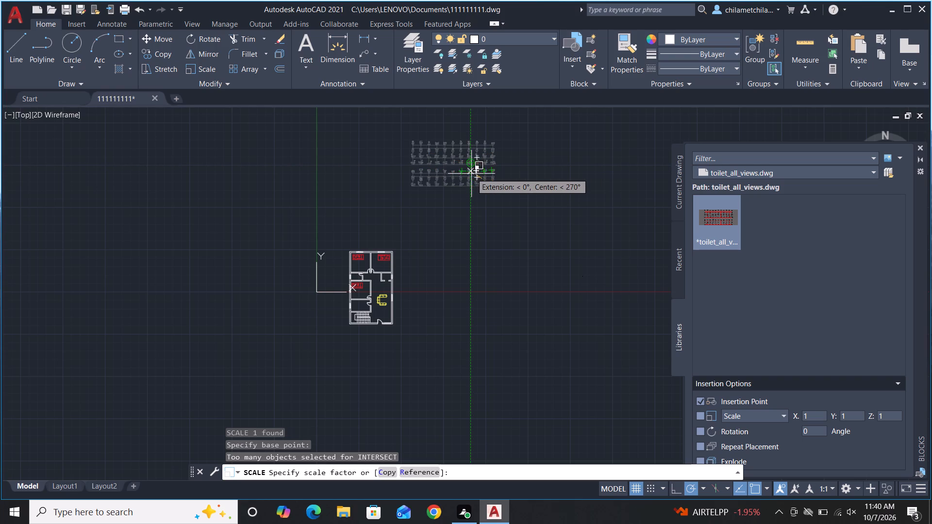
left_click(471, 174)
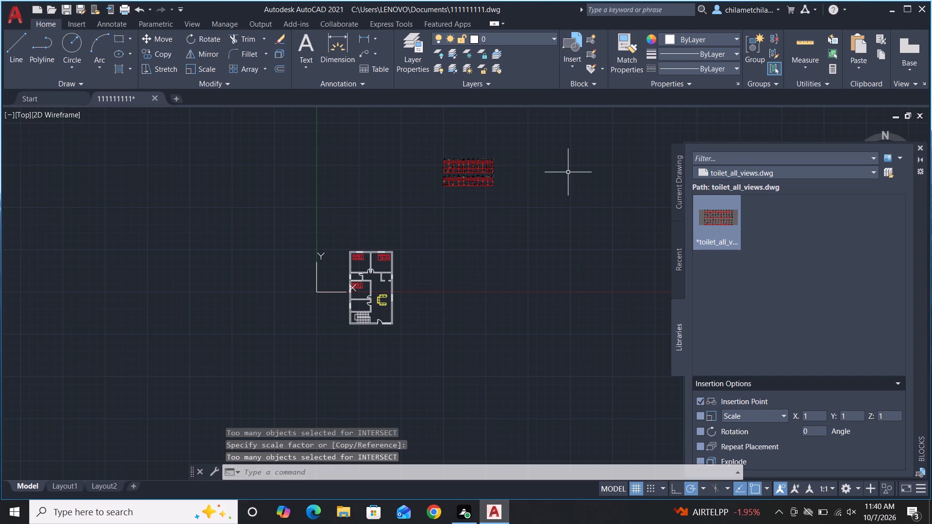
left_click_drag(568, 172, 584, 176)
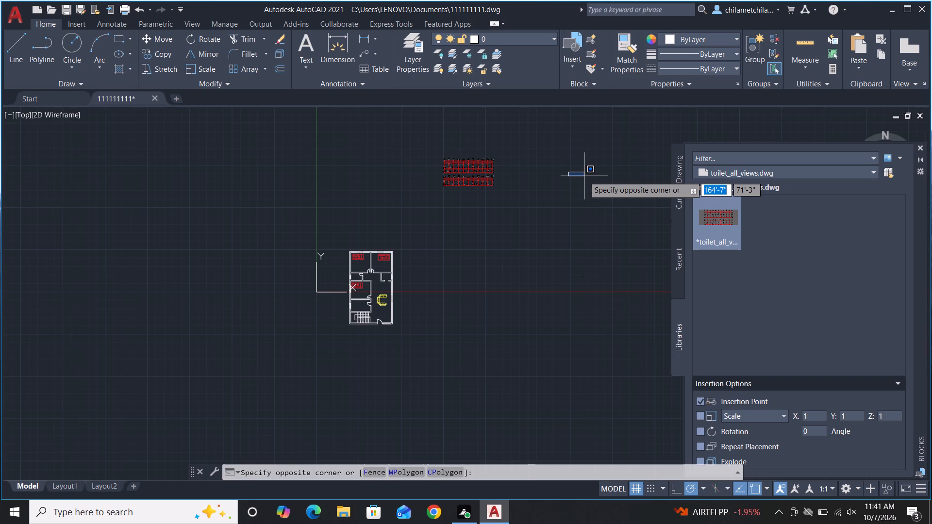
key("Escape")
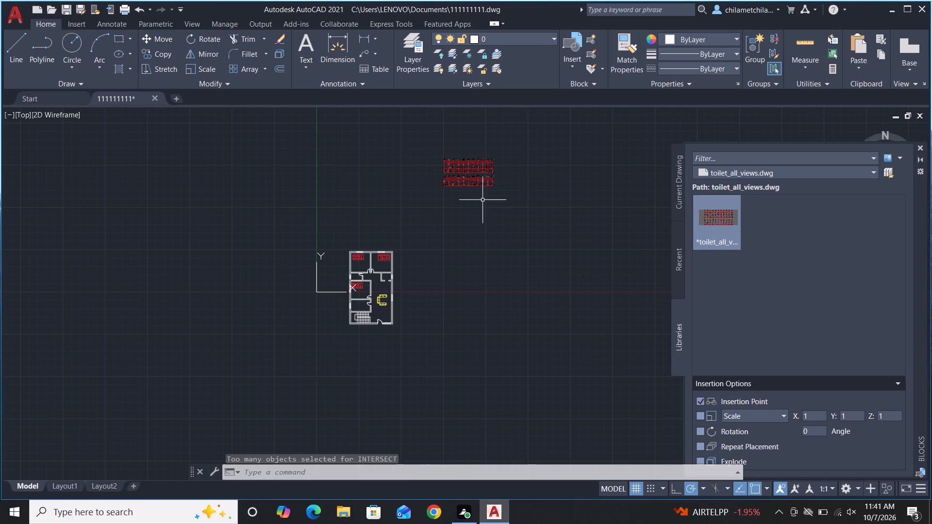
Scale the toilet block down once more, freehand from its right edge, until it is narrower than the floor plan.
scroll(579, 174, "down", 2)
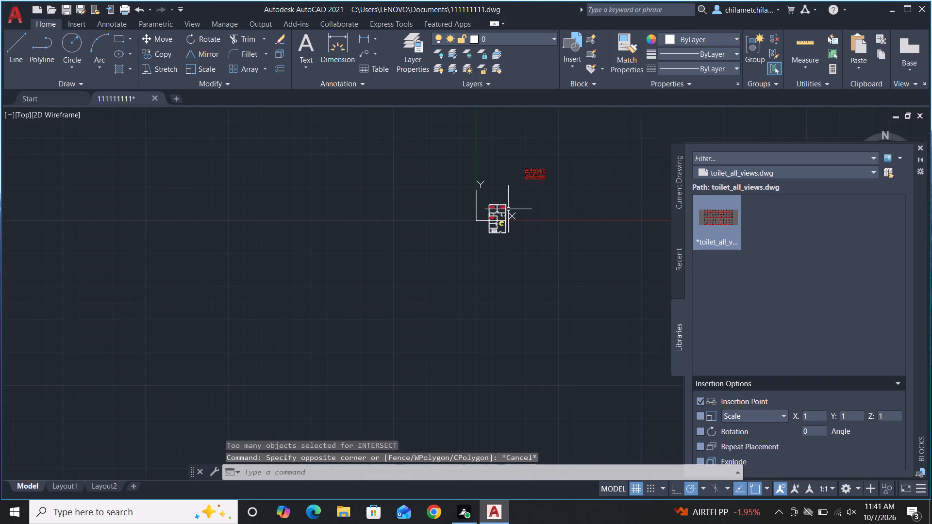
scroll(504, 204, "up", 4)
scroll(407, 161, "down", 2)
scroll(524, 248, "down", 1)
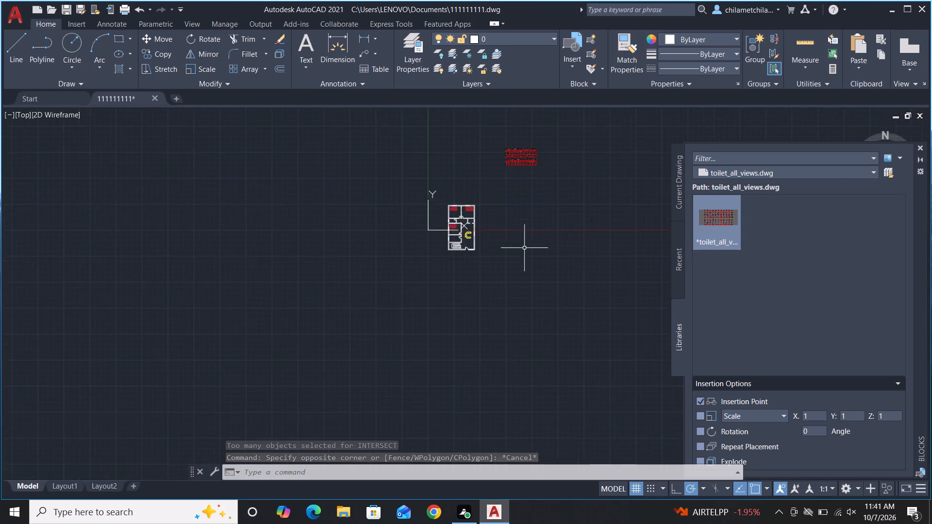
scroll(524, 248, "down", 1)
left_click(495, 168)
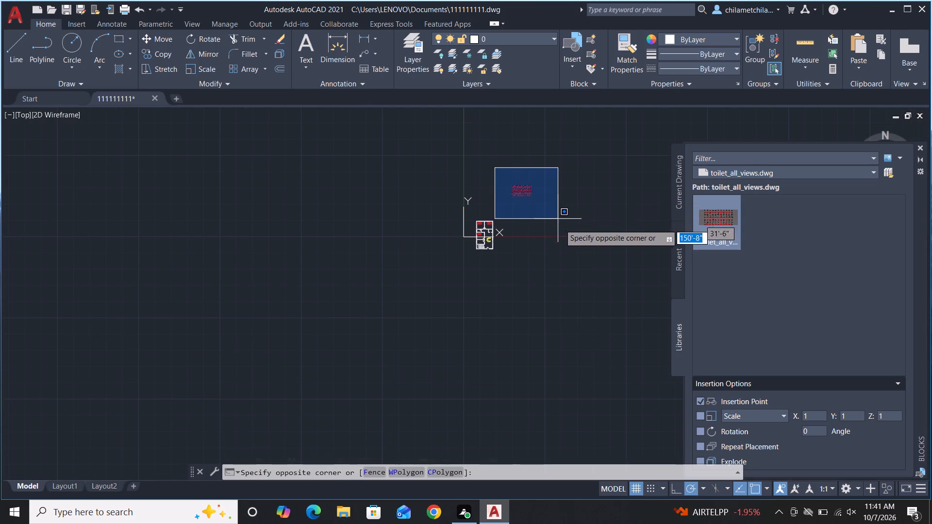
left_click(563, 227)
type("SC")
key("space")
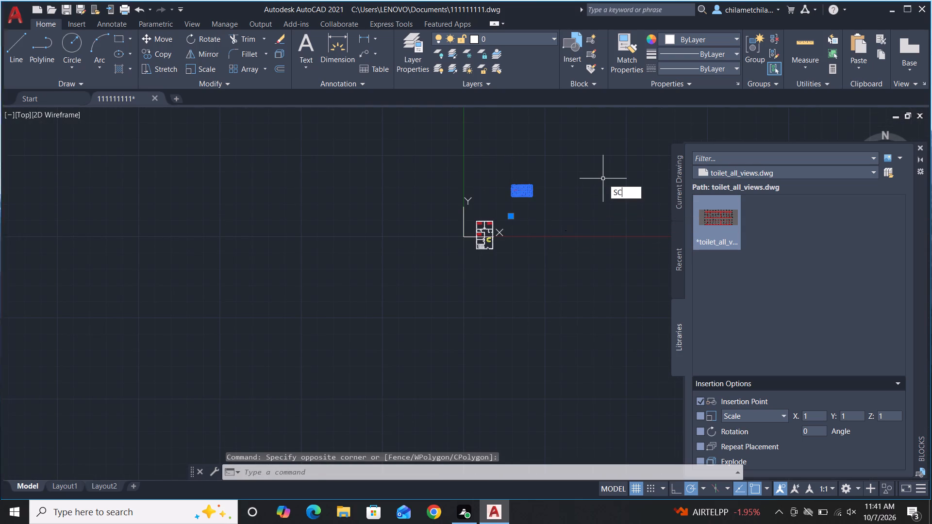
left_click(531, 188)
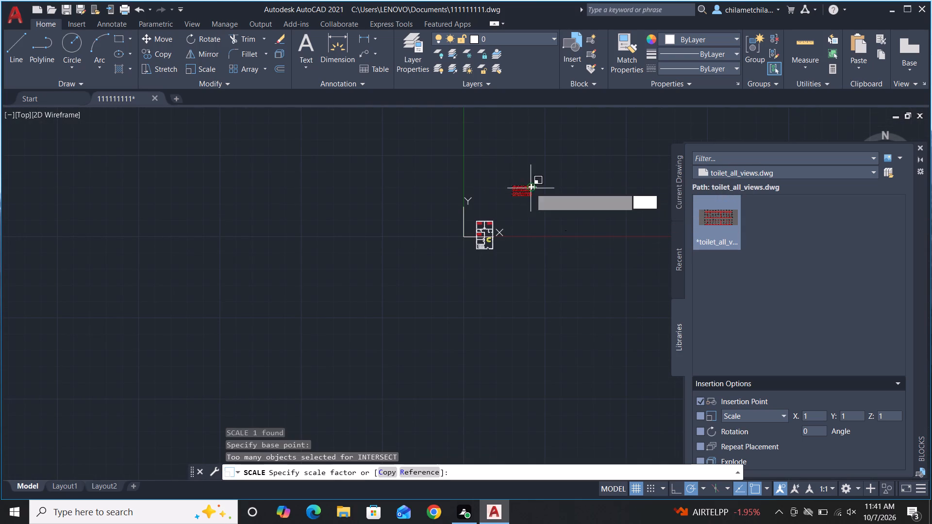
scroll(542, 185, "up", 2)
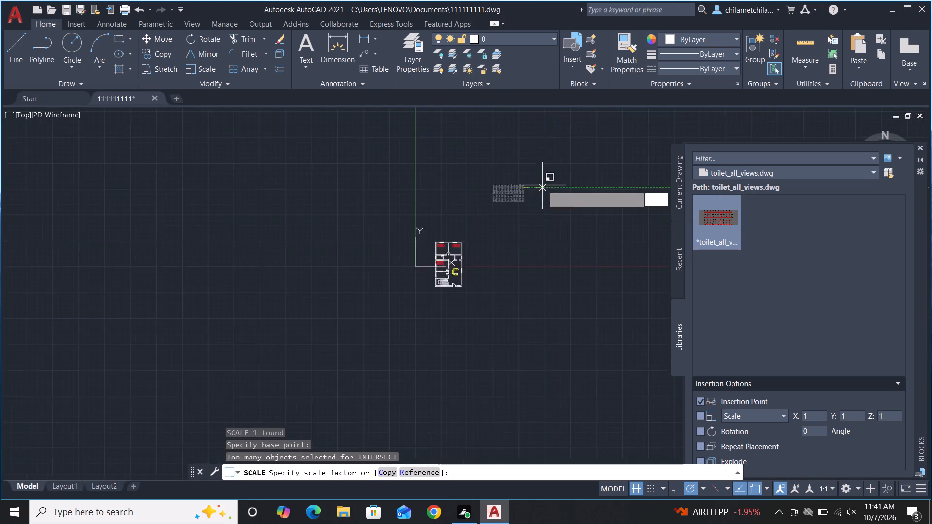
scroll(542, 185, "up", 2)
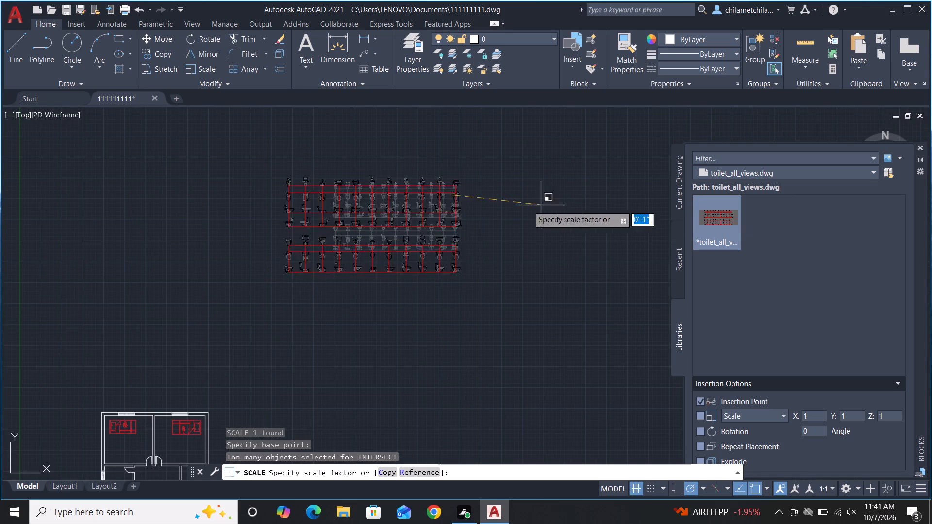
left_click(491, 195)
Move the reduced toilet block down into the empty space just right of the floor plan.
scroll(513, 165, "down", 3)
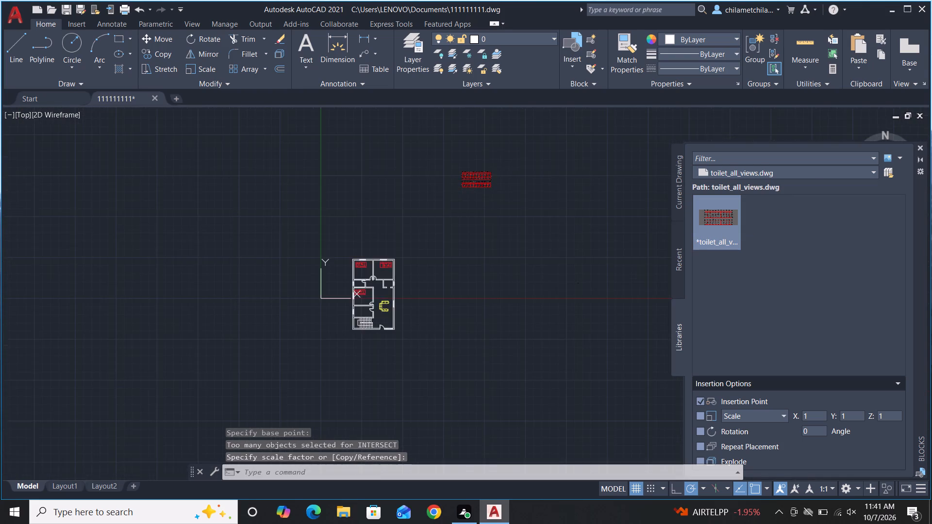
left_click(461, 149)
left_click(537, 211)
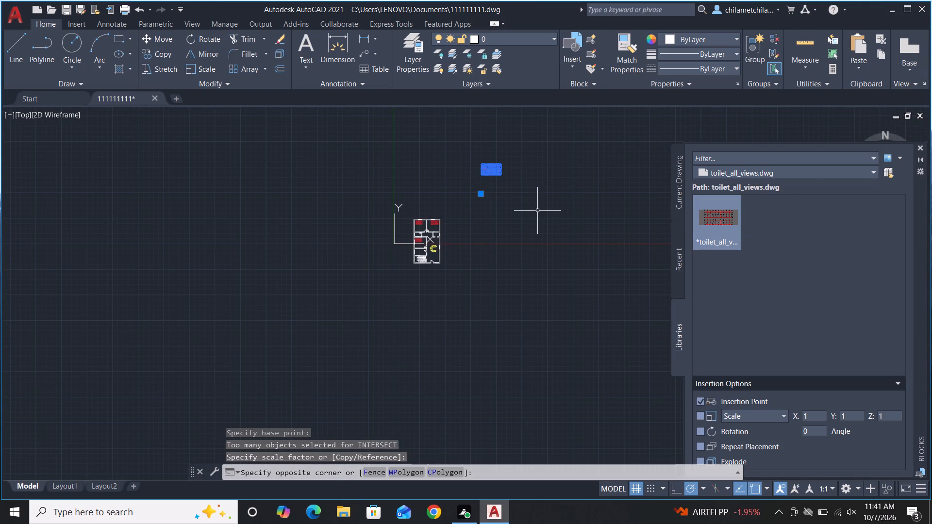
type("M")
key("space")
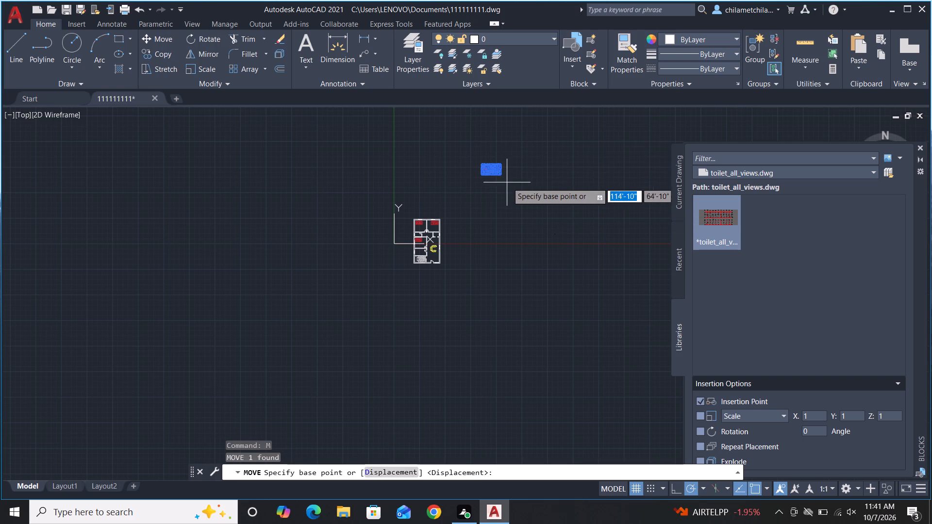
left_click(501, 173)
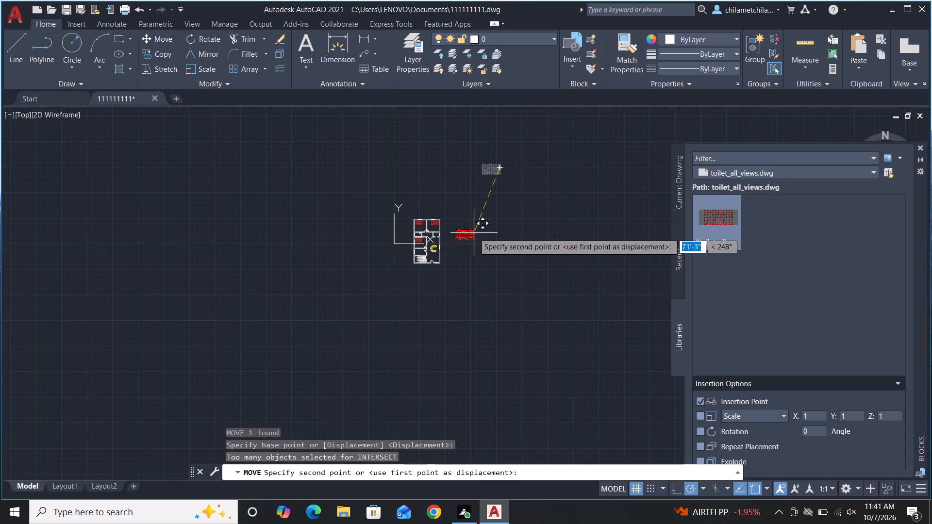
left_click(474, 233)
Explode the toilet block beside the floor plan into separate objects.
scroll(469, 235, "up", 4)
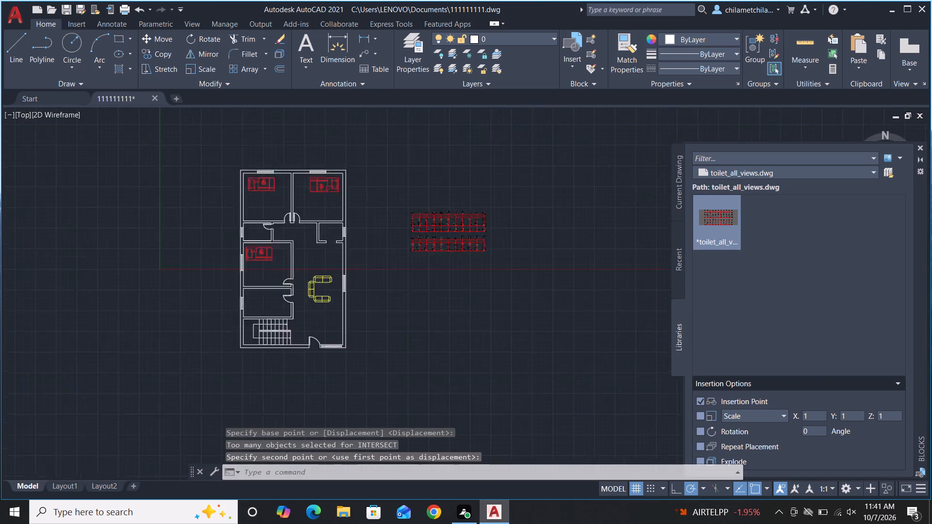
scroll(589, 207, "down", 2)
scroll(530, 208, "up", 4)
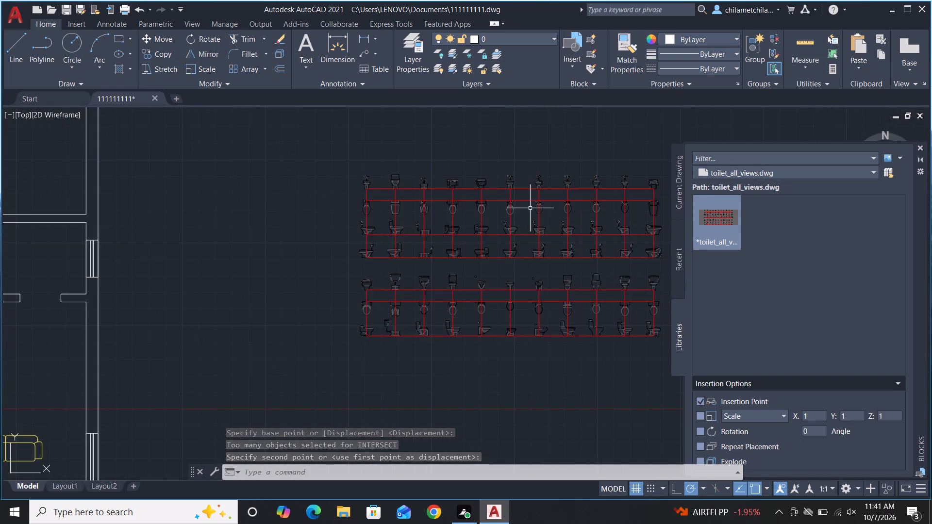
scroll(431, 188, "up", 1)
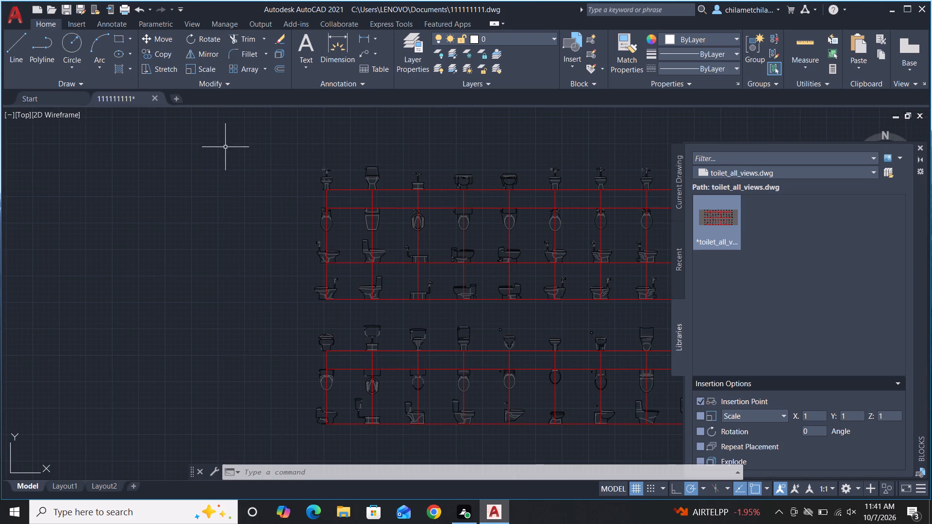
left_click(283, 130)
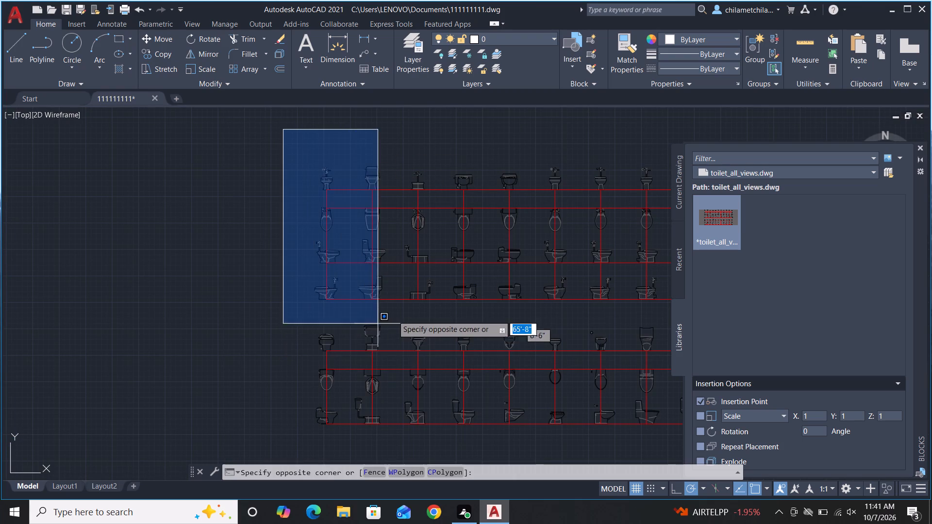
scroll(356, 310, "down", 4)
left_click(440, 336)
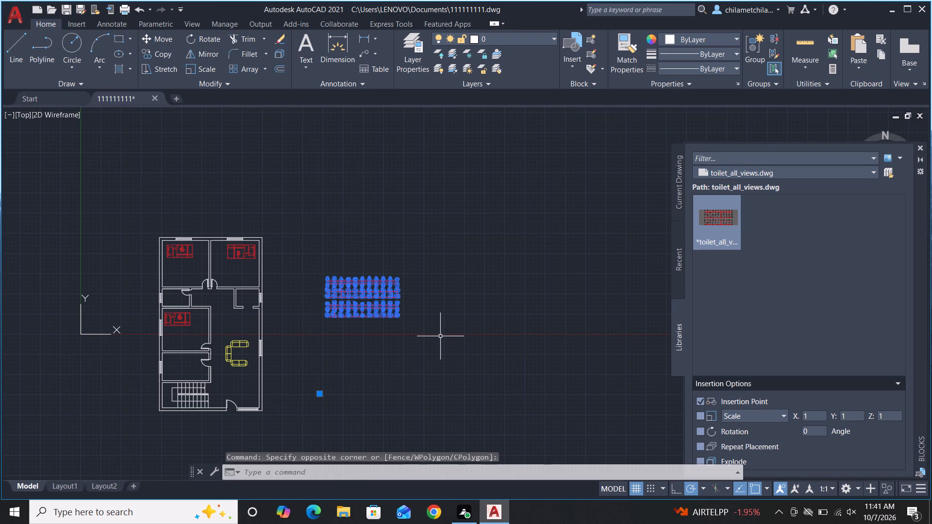
type("EXPLO")
left_click(527, 359)
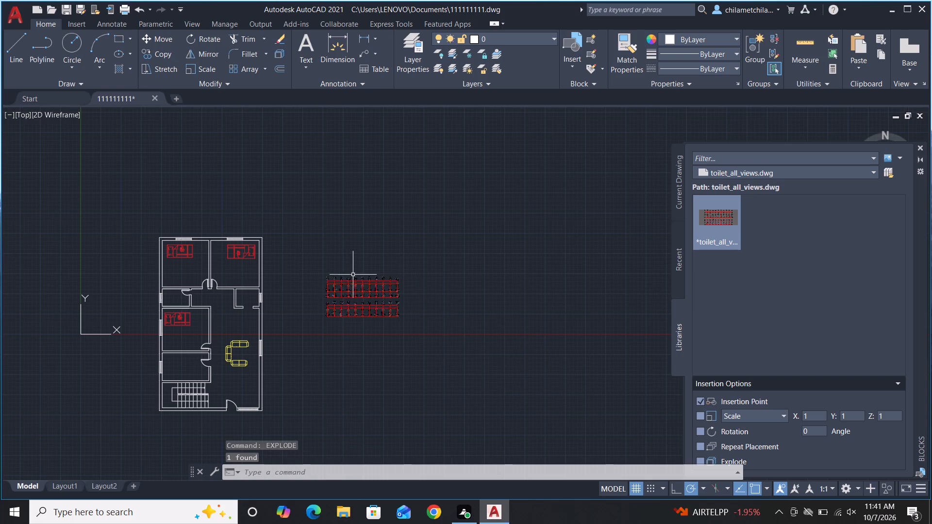
Move the second toilet of the exploded set's top row into the small bathroom above the middle-left bedroom, near its window wall.
scroll(345, 278, "up", 4)
left_click(241, 245)
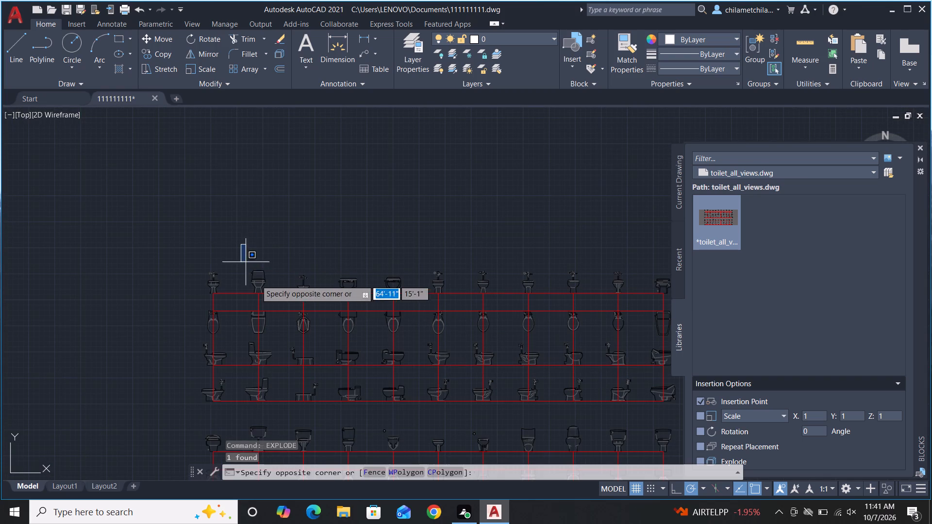
left_click(279, 308)
scroll(328, 221, "down", 1)
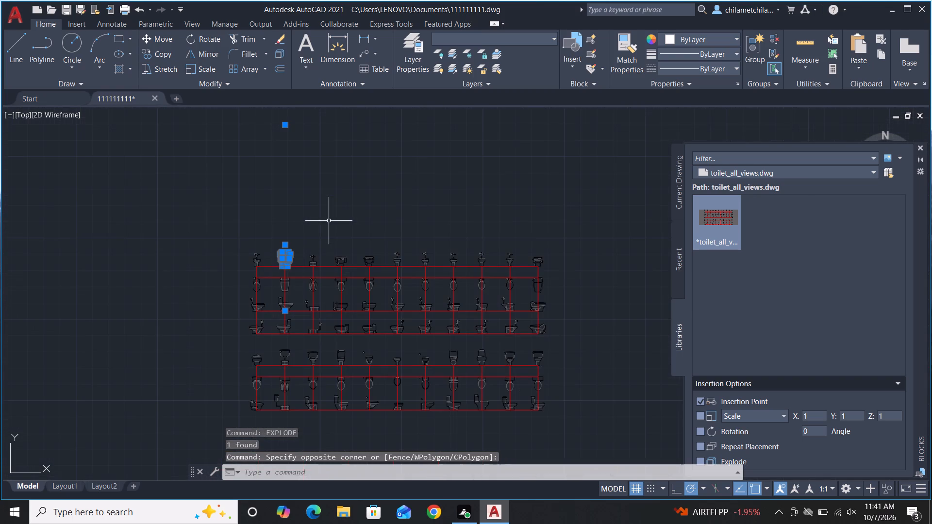
scroll(339, 214, "down", 2)
type("M")
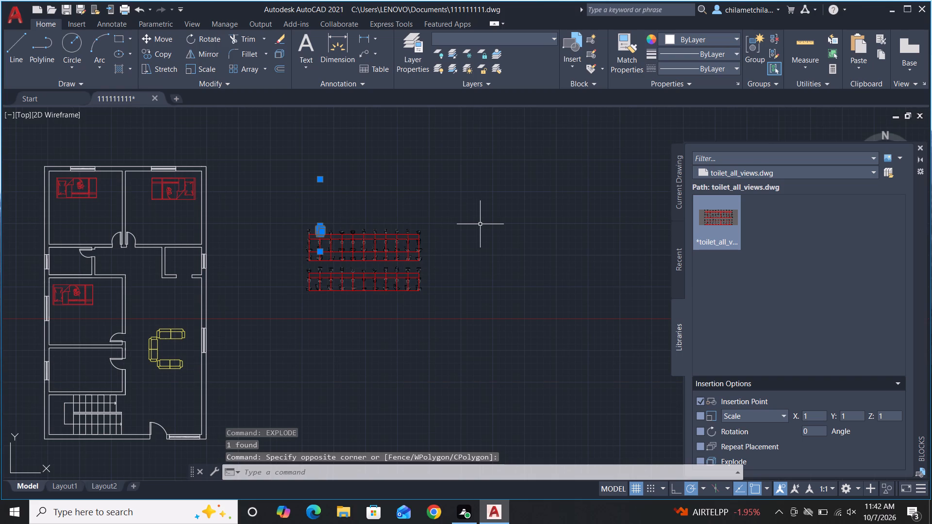
key("space")
left_click(321, 238)
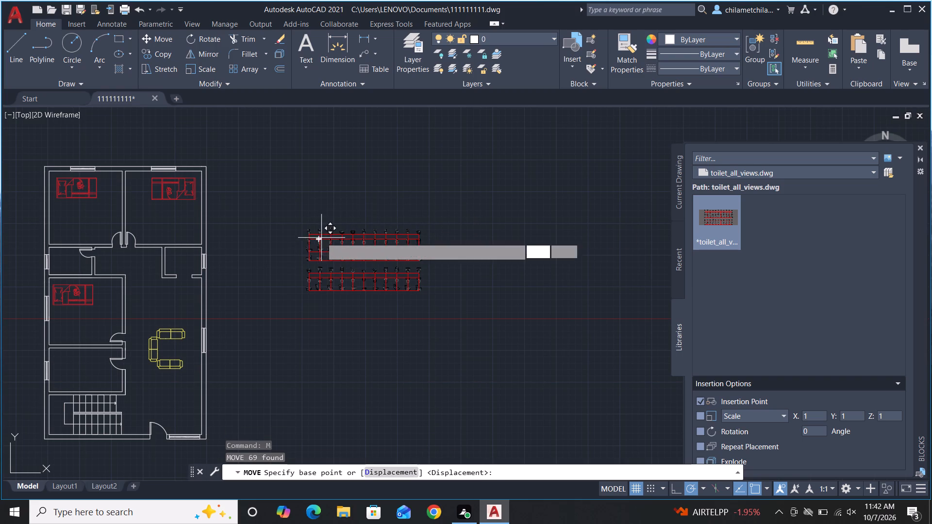
scroll(624, 249, "down", 2)
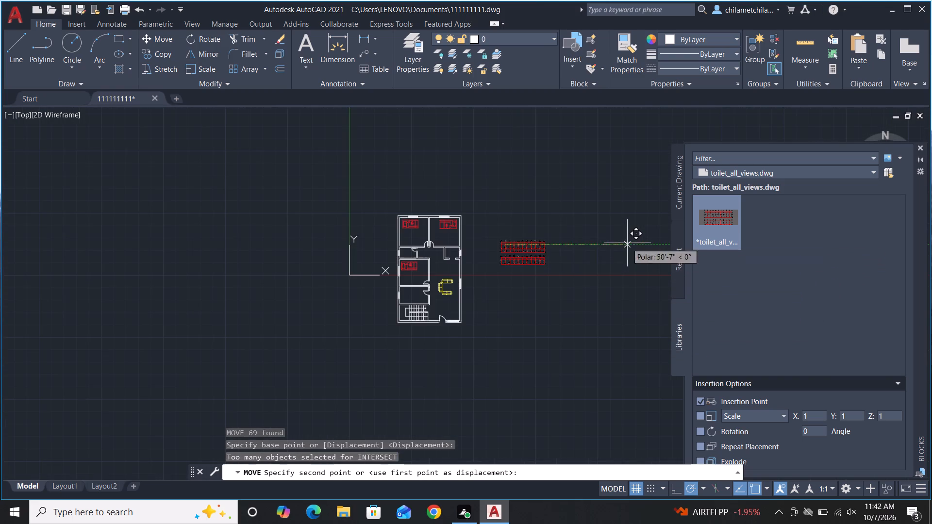
scroll(397, 257, "up", 3)
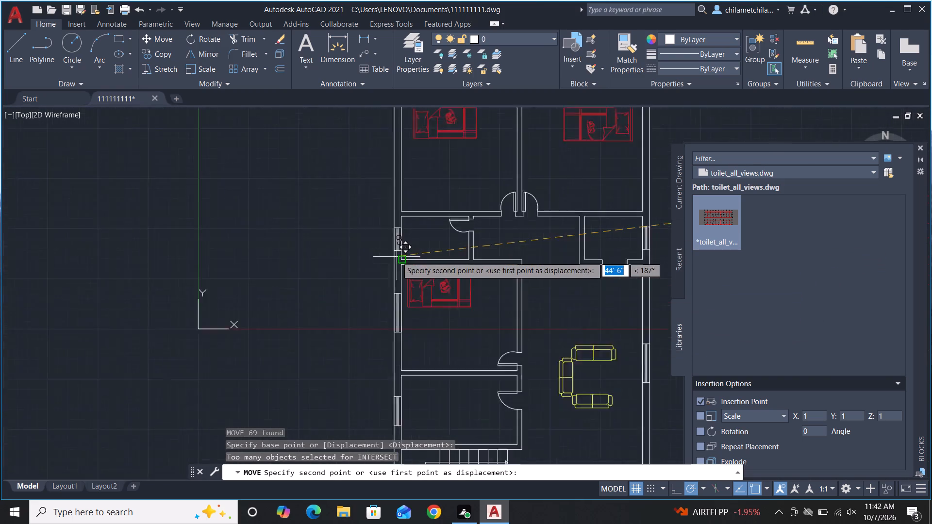
scroll(397, 257, "up", 4)
scroll(459, 248, "down", 1)
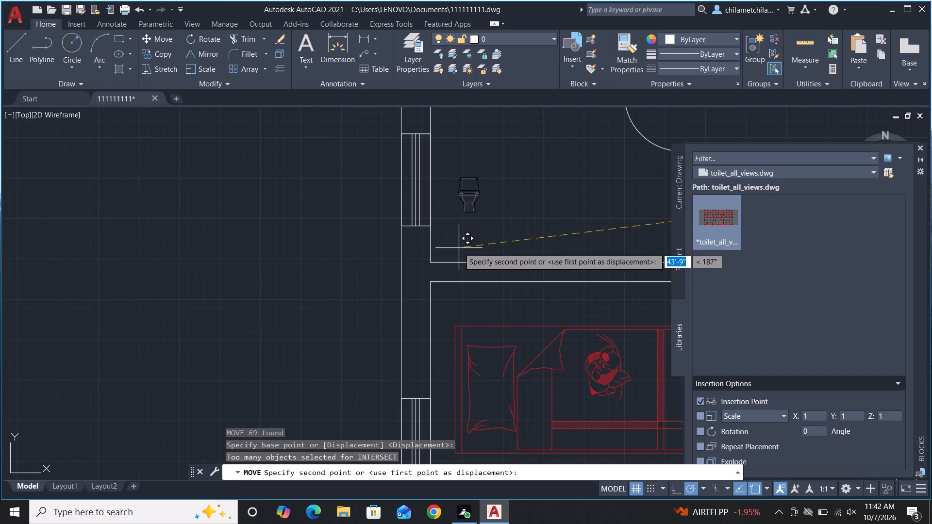
scroll(459, 248, "down", 2)
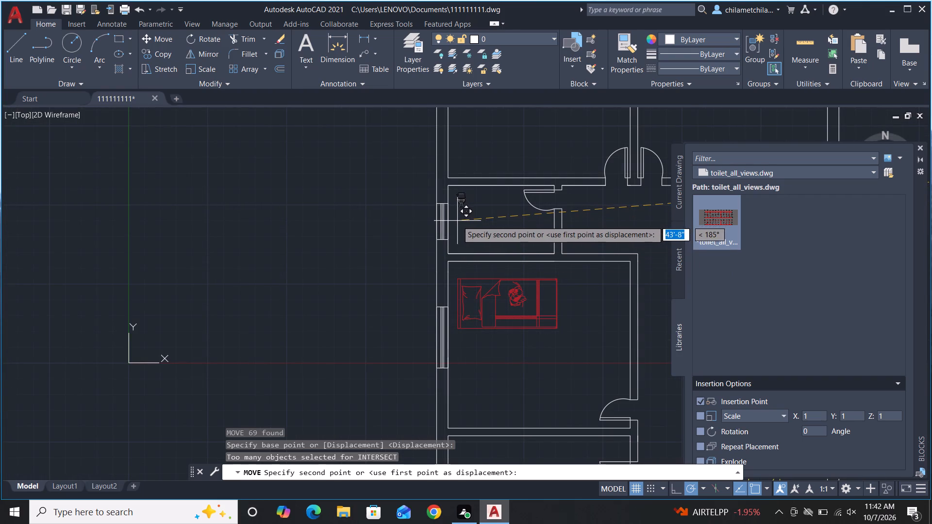
left_click(457, 221)
Enlarge the toilet in the bathroom freehand to nearly three times its size, scaling from the tank's upper-right corner.
scroll(230, 229, "down", 2)
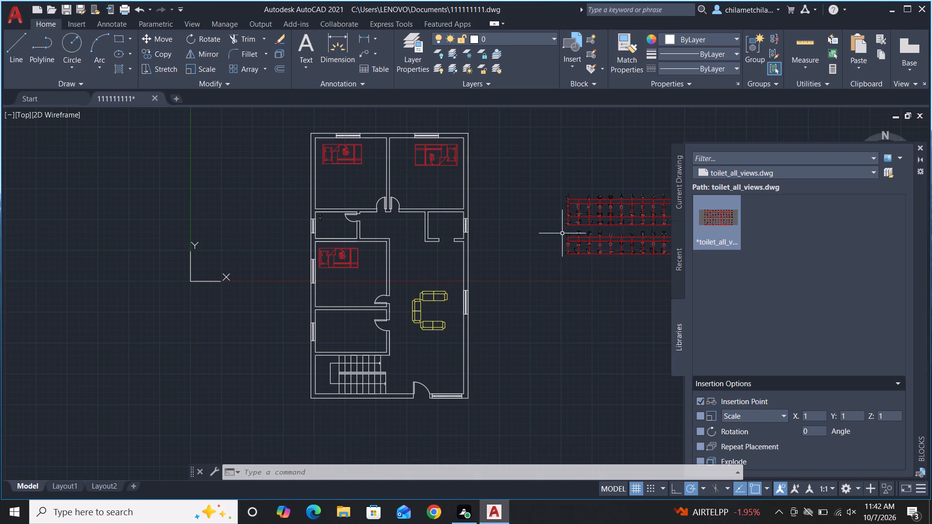
scroll(553, 235, "down", 1)
scroll(409, 219, "up", 5)
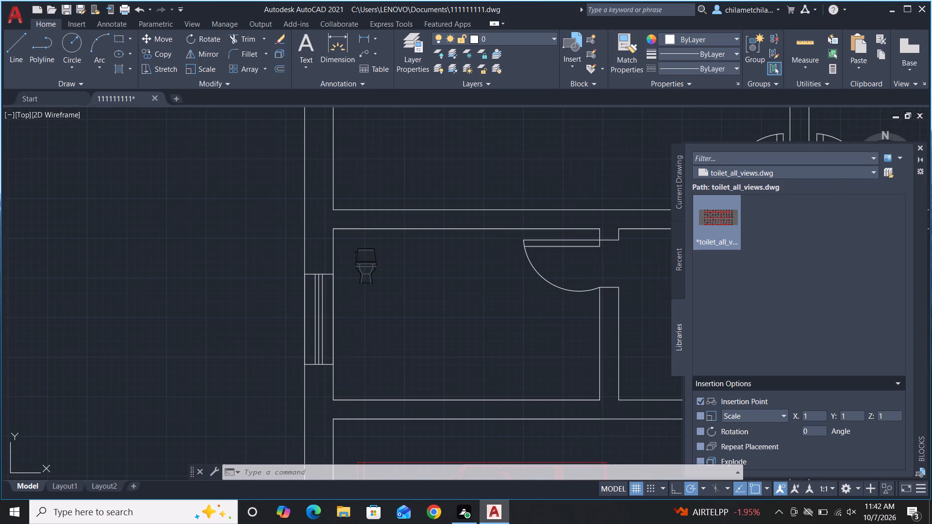
left_click(352, 243)
double_click(398, 308)
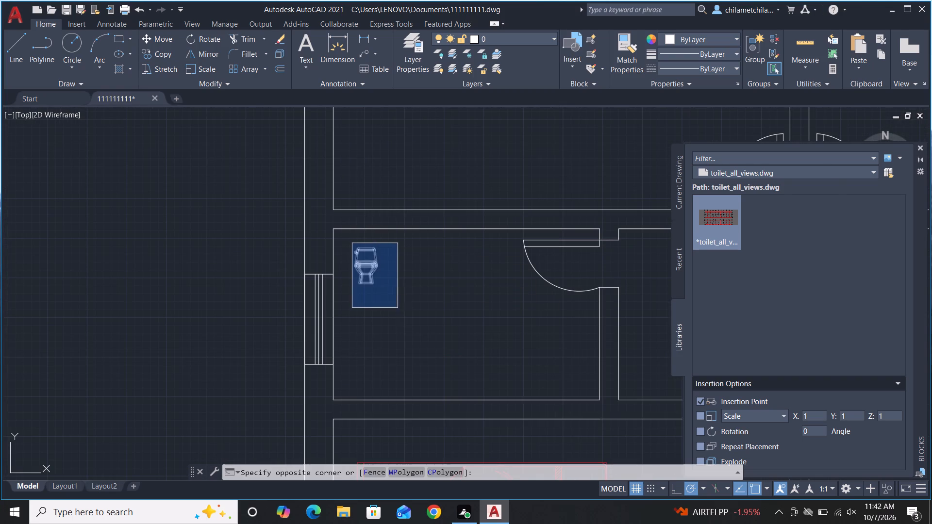
type("SC")
key("space")
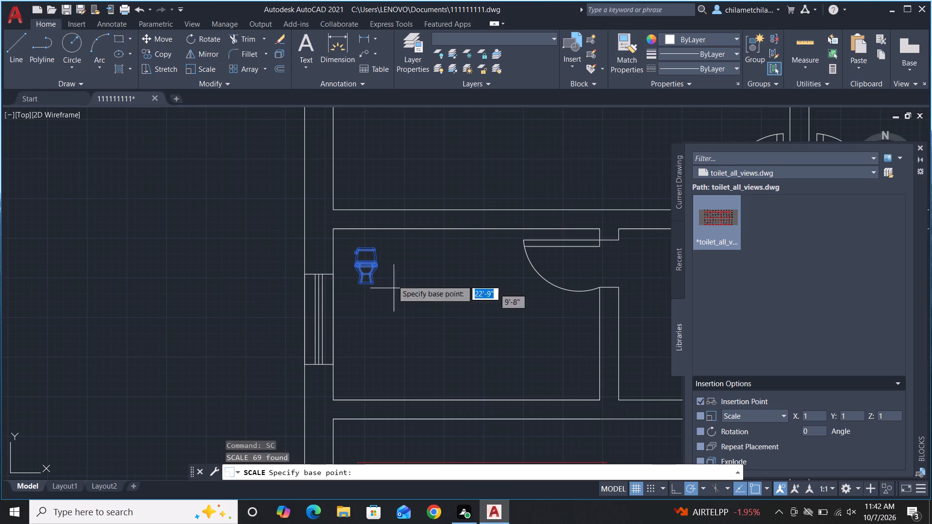
left_click(376, 251)
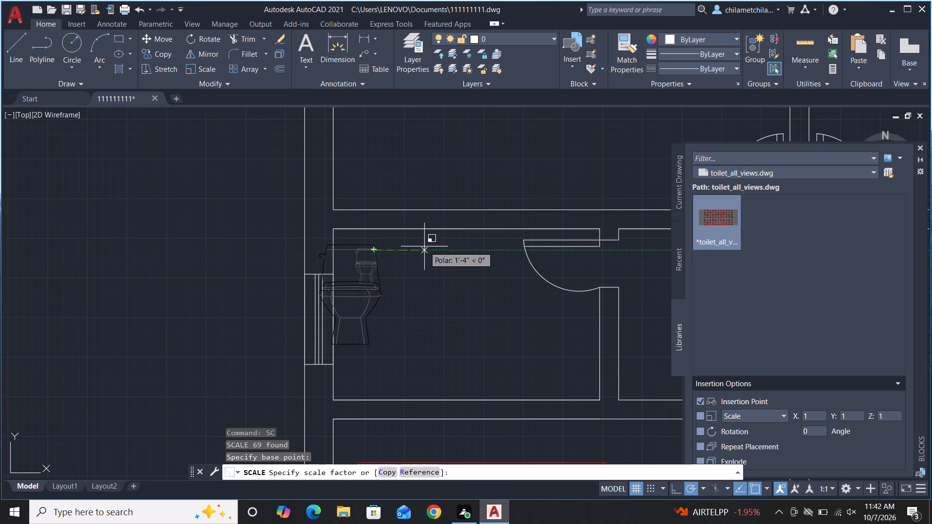
left_click(424, 246)
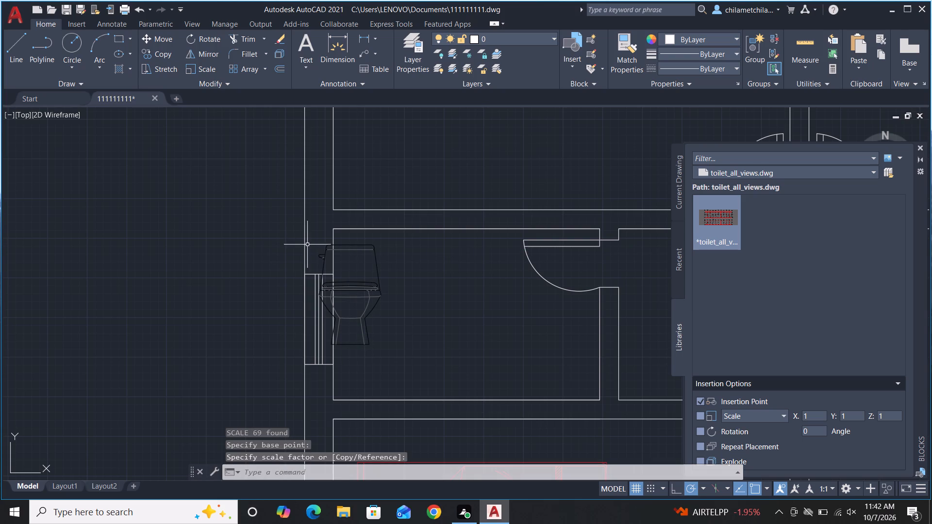
Move the enlarged toilet off the window wall into the bathroom's lower-left corner, with its base just above the lower wall.
left_click(311, 240)
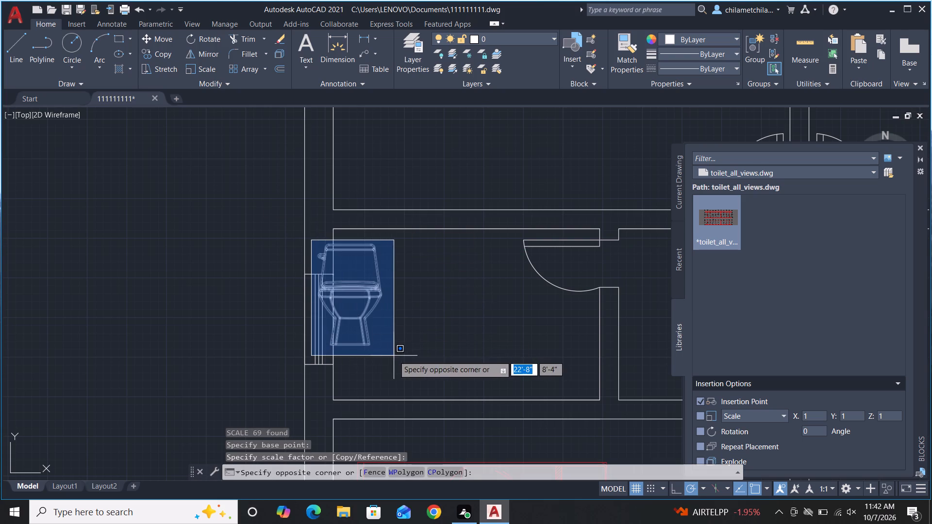
left_click(394, 356)
type("M")
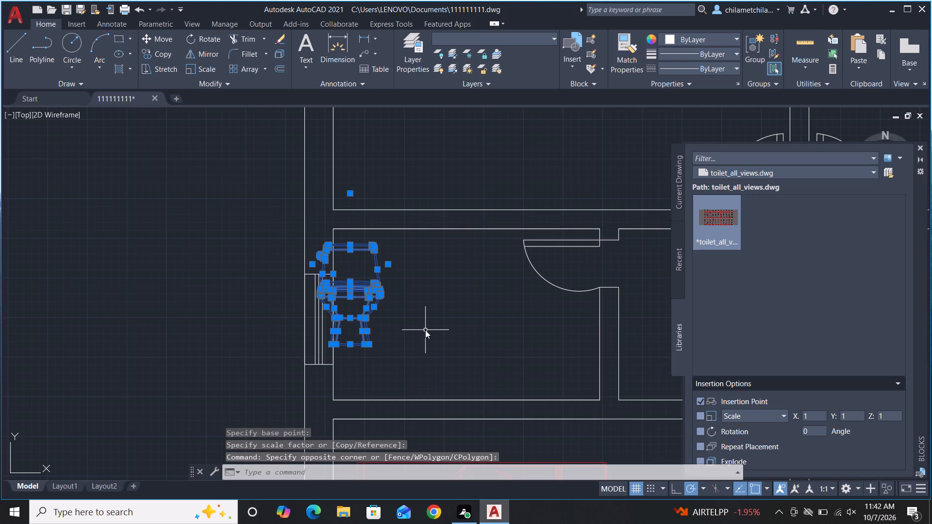
key("space")
left_click(368, 349)
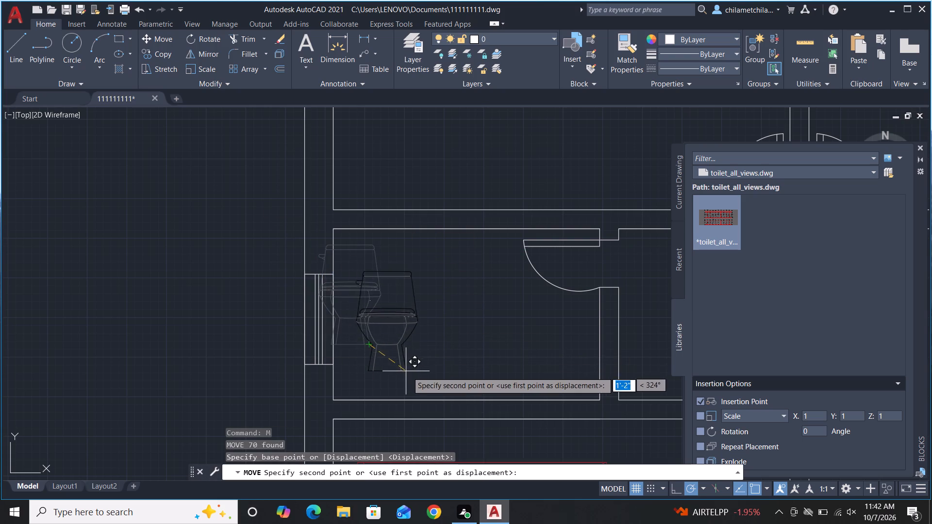
left_click(383, 387)
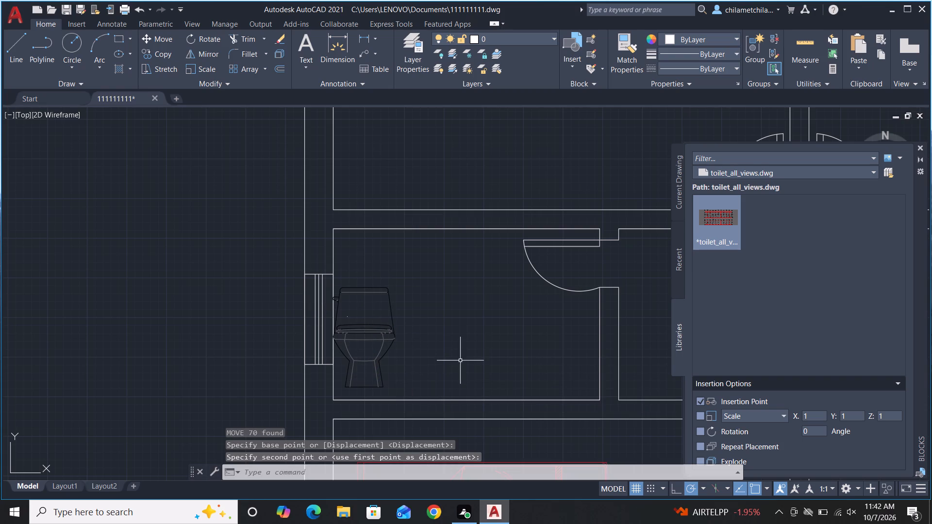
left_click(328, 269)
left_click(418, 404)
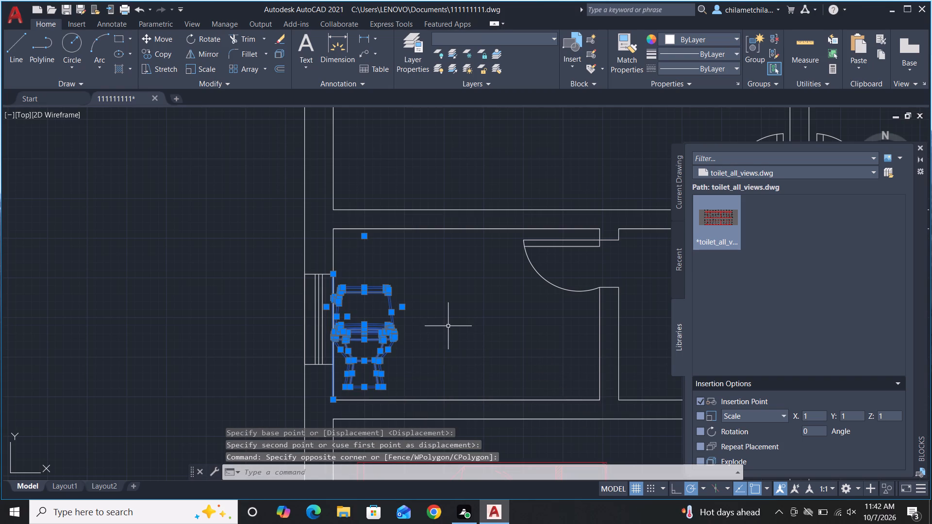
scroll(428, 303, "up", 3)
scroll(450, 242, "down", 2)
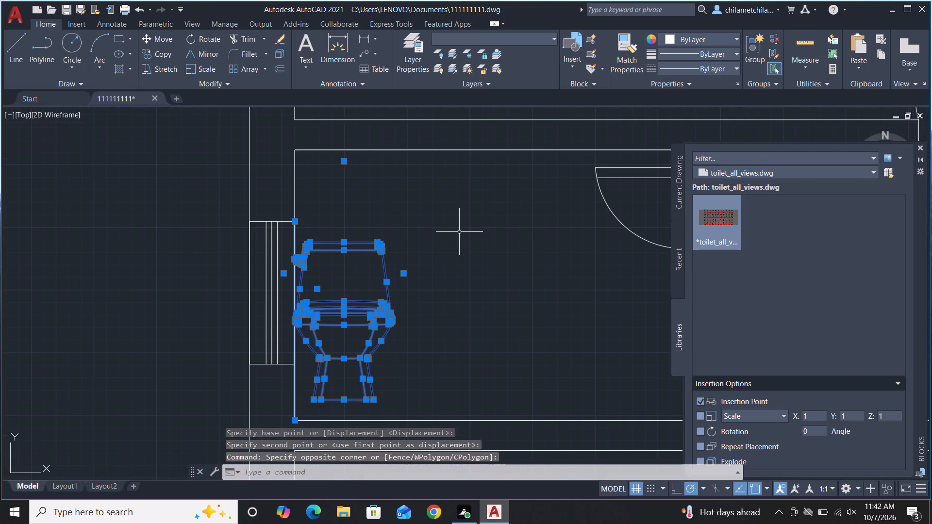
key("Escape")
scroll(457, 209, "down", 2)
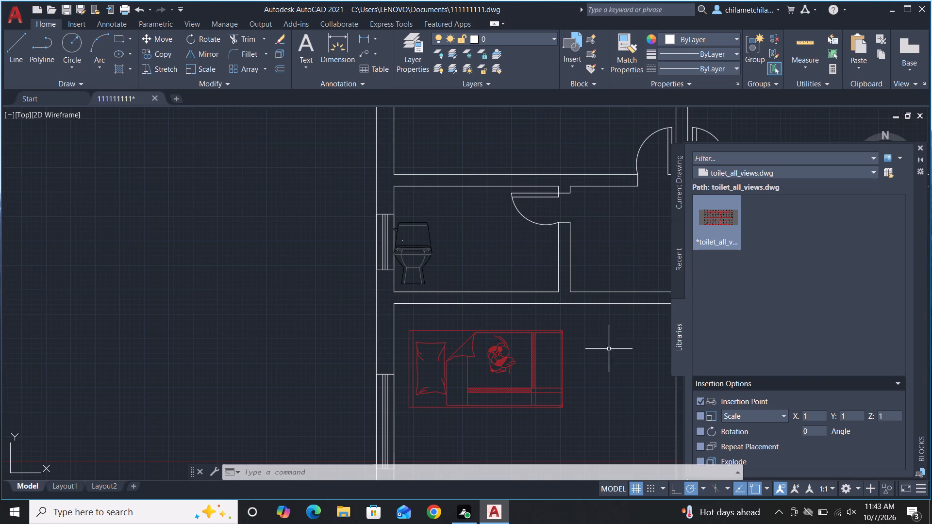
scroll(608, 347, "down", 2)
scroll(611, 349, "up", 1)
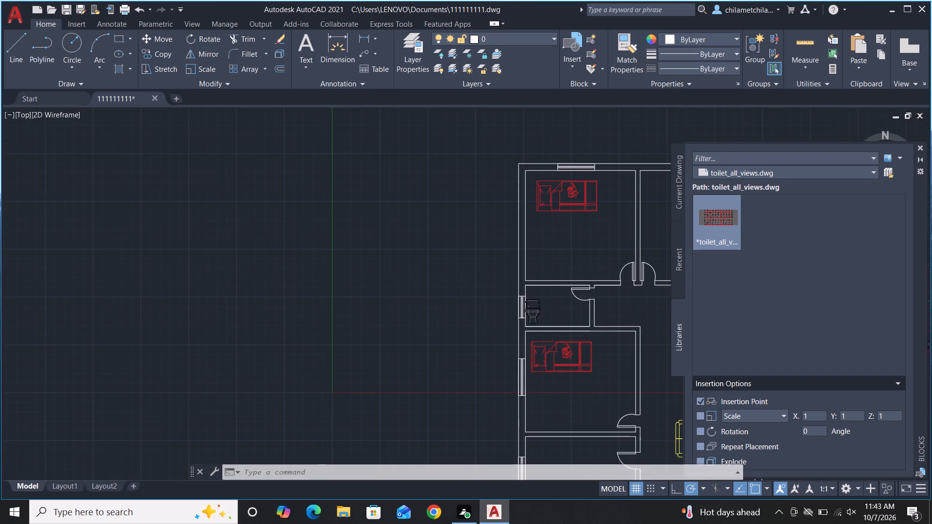
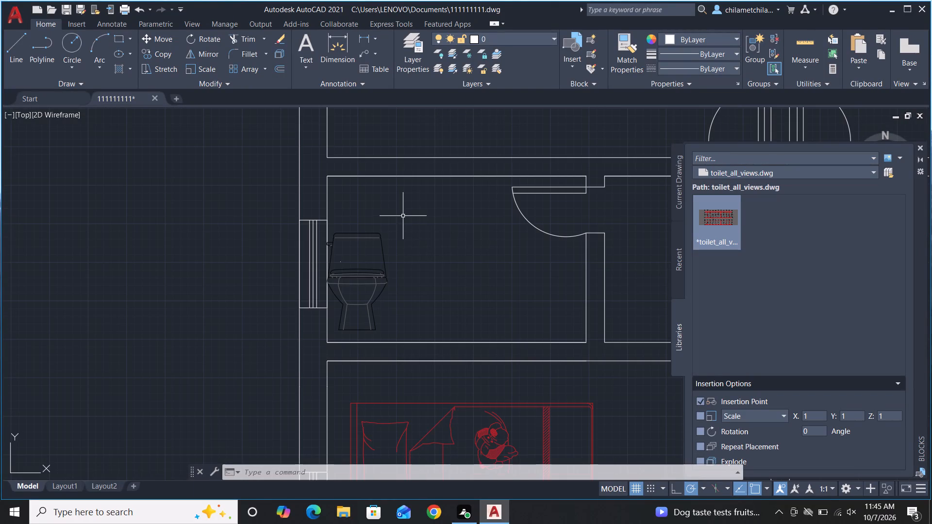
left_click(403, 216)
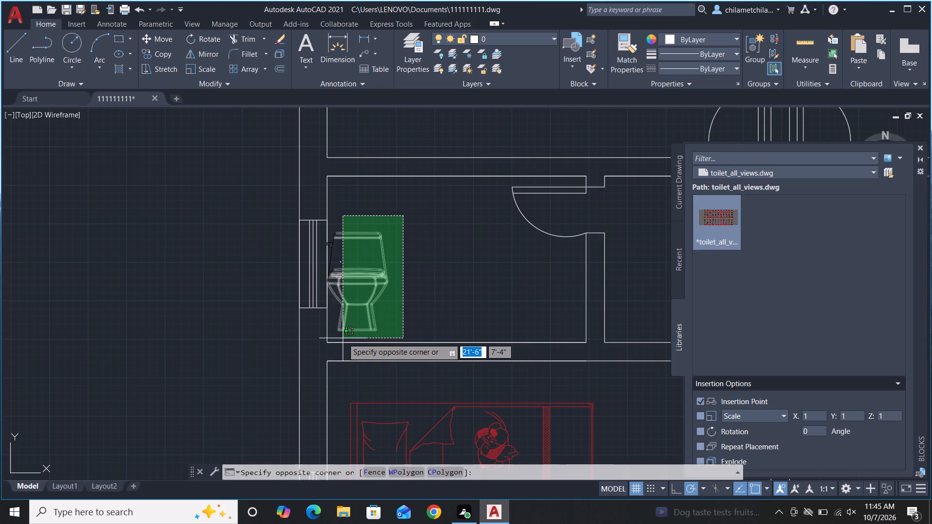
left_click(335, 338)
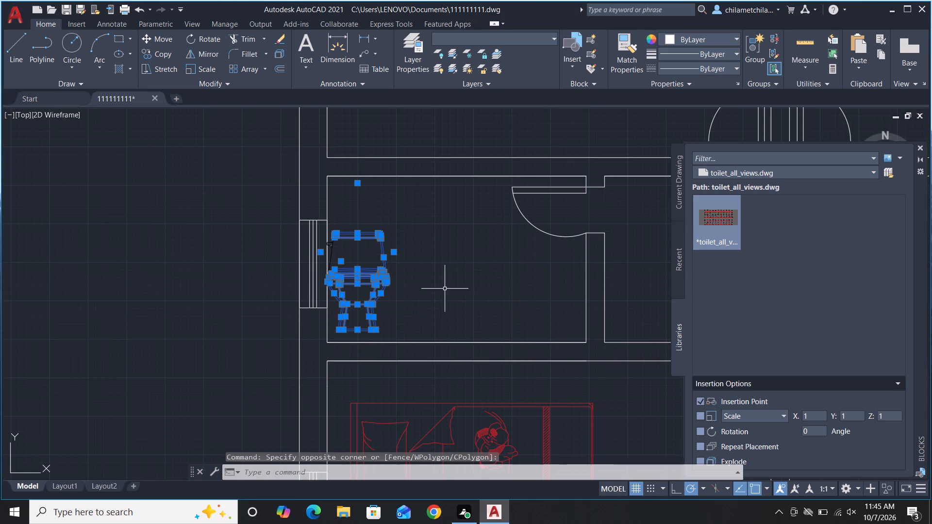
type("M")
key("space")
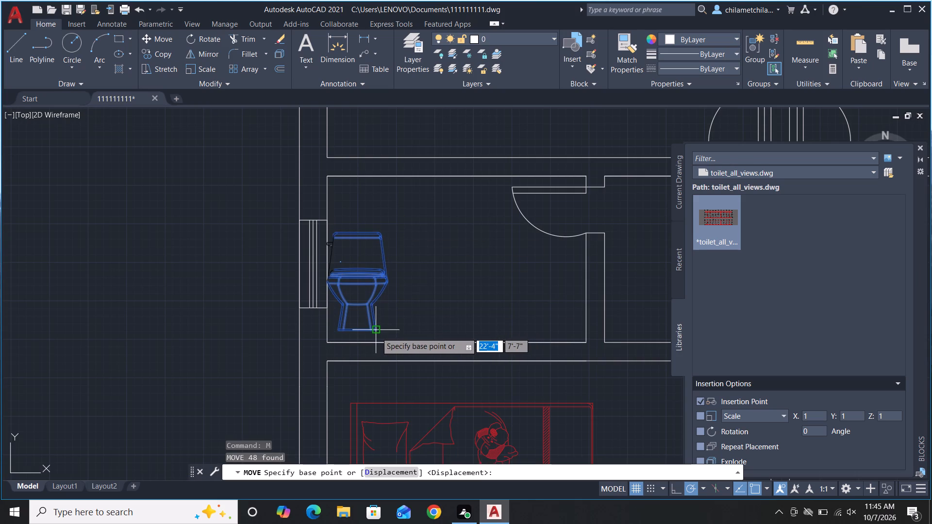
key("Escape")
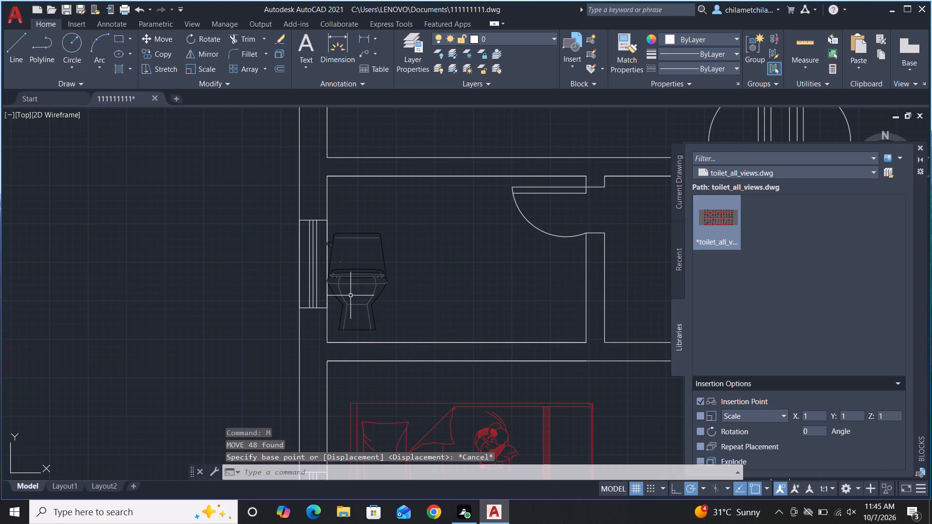
Move the complete toilet drawing out of the small bathroom to the empty area outside the exterior wall beside the window.
scroll(350, 295, "up", 3)
left_click(563, 278)
left_click(276, 207)
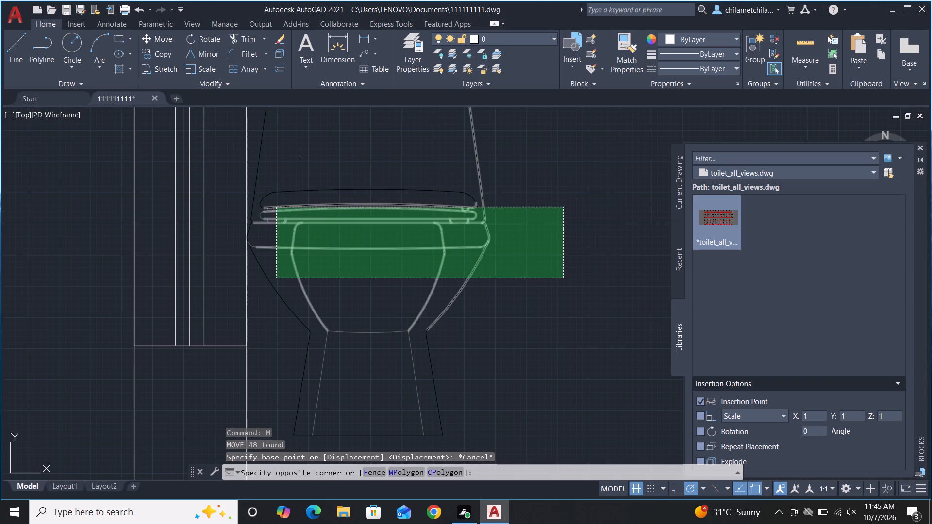
scroll(512, 295, "down", 1)
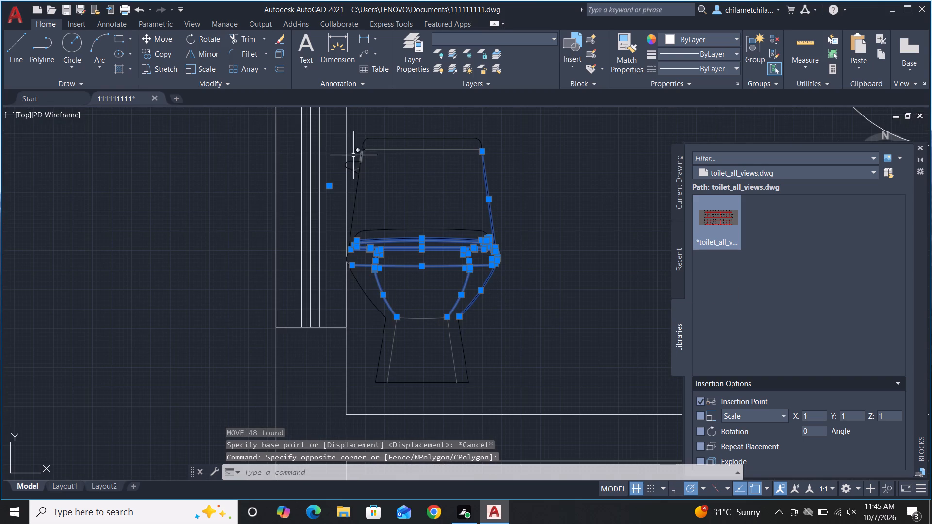
left_click(333, 131)
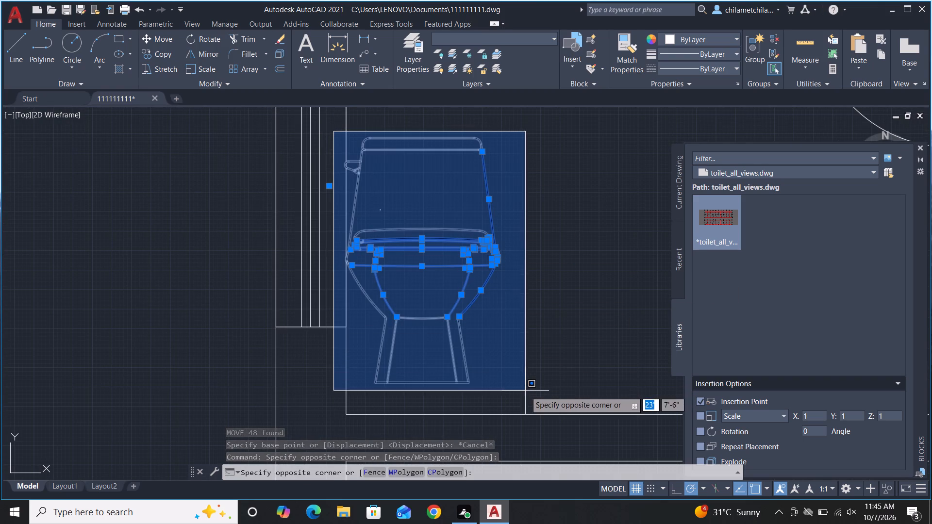
left_click(529, 396)
type("M")
key("space")
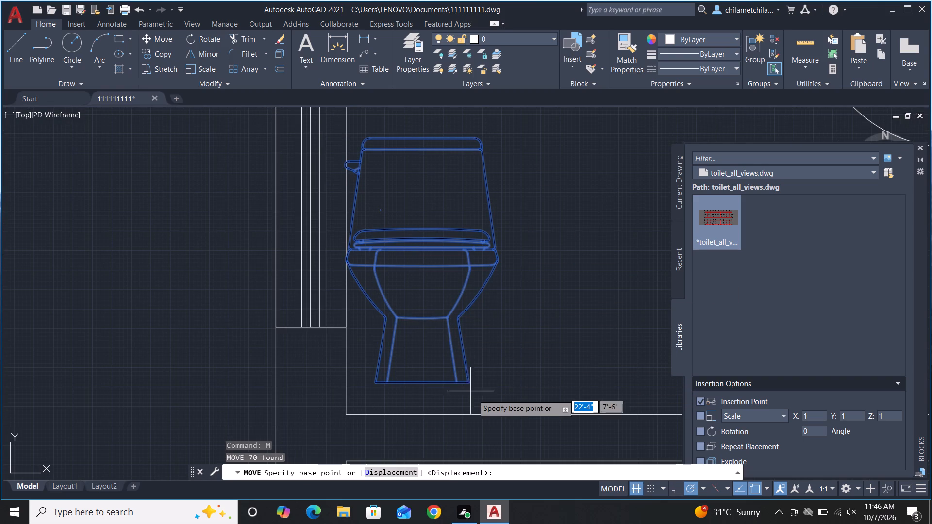
left_click(468, 384)
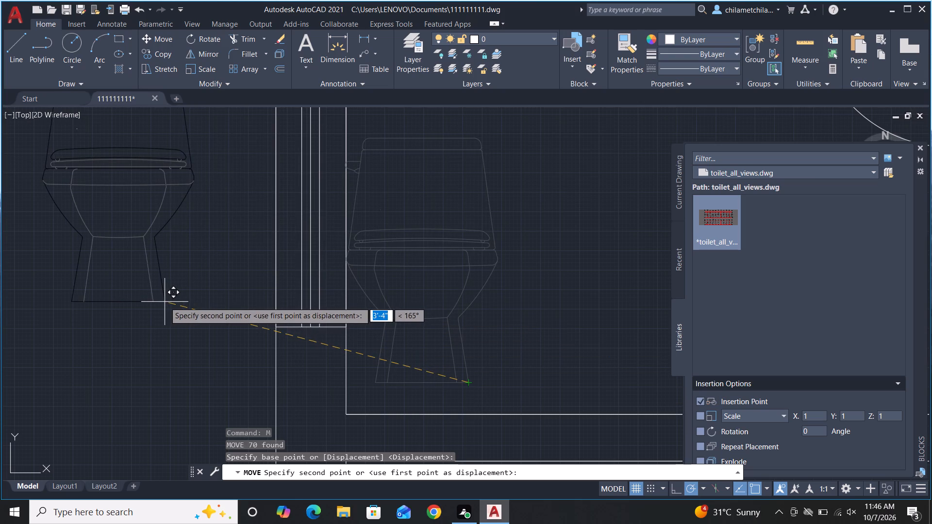
left_click(181, 342)
Scale the whole toilet from the upper right corner of its tank, picking the scale factor freehand on the drawing.
scroll(498, 310, "down", 3)
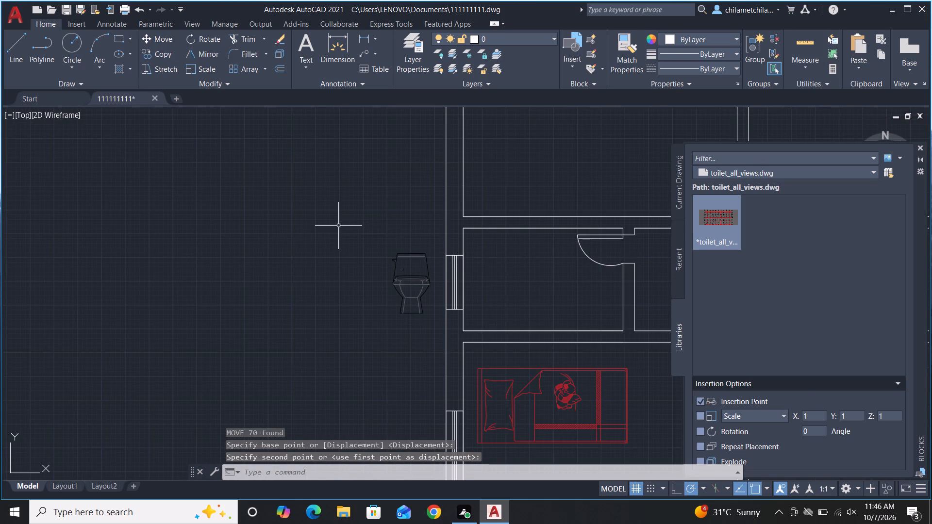
left_click(338, 226)
left_click(440, 355)
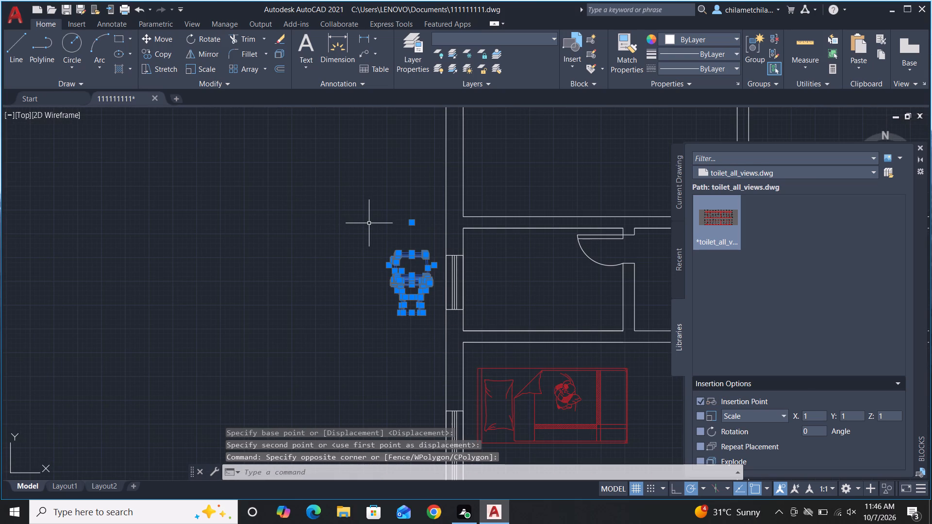
type("SC")
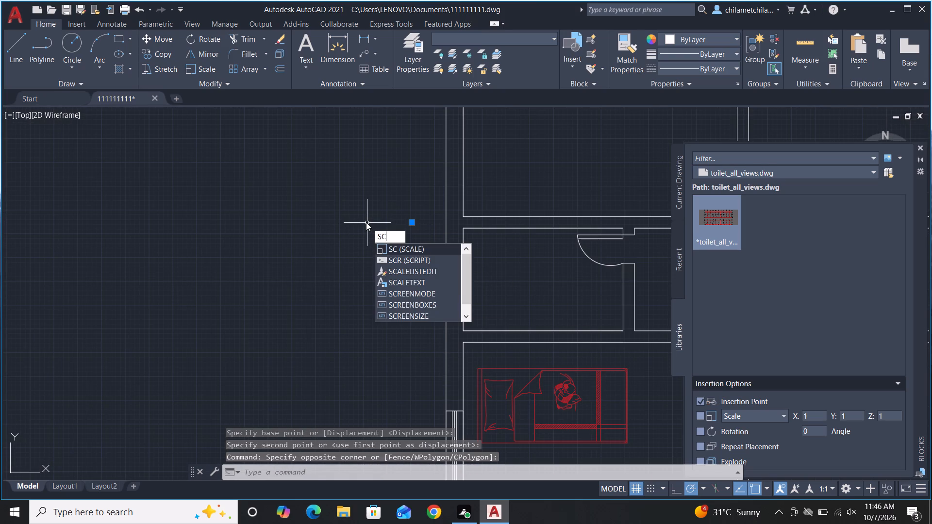
key("space")
left_click(430, 258)
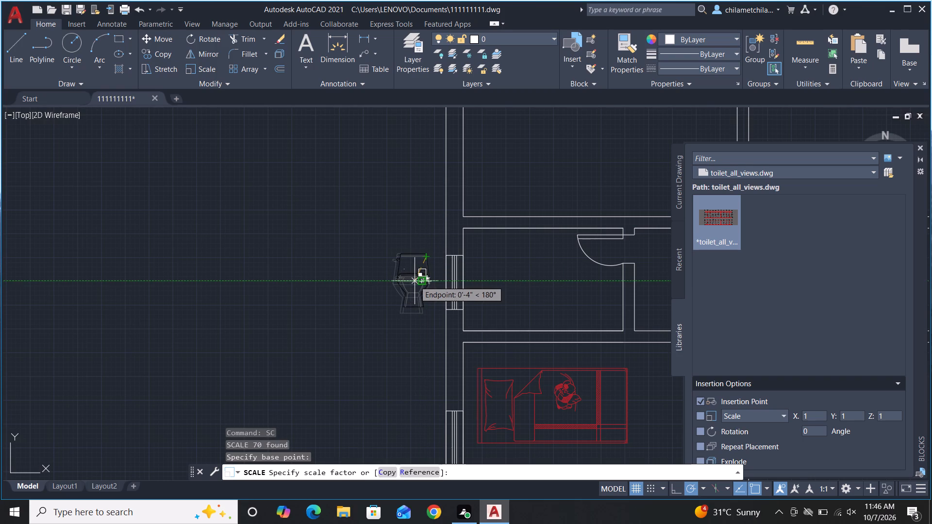
left_click(415, 281)
Scale the toilet again from its tank's upper right corner with a freehand-picked factor of about 1.
scroll(296, 266, "down", 2)
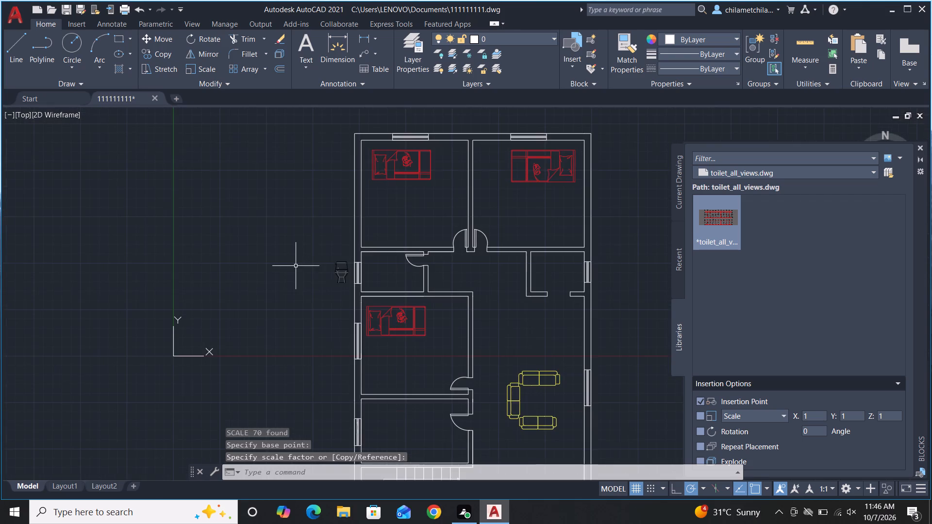
scroll(352, 258, "up", 2)
left_click(249, 241)
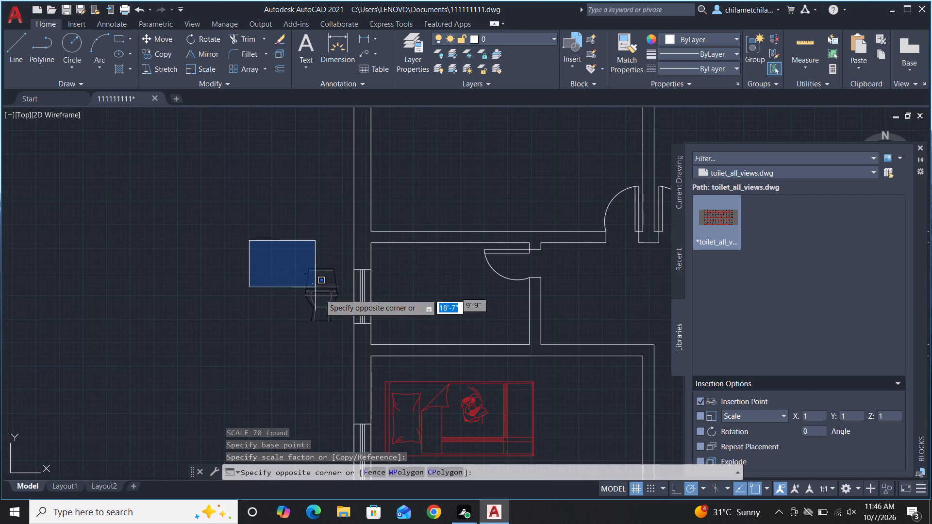
left_click(347, 344)
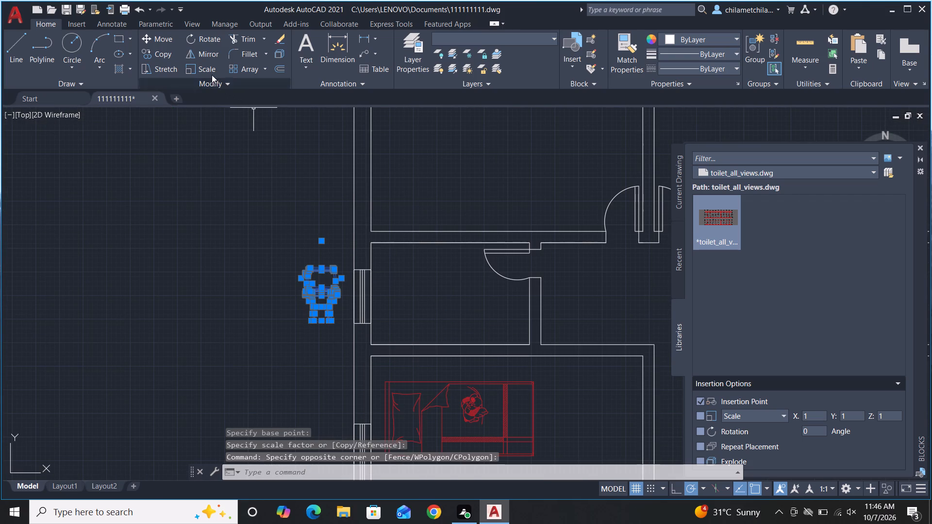
left_click(209, 69)
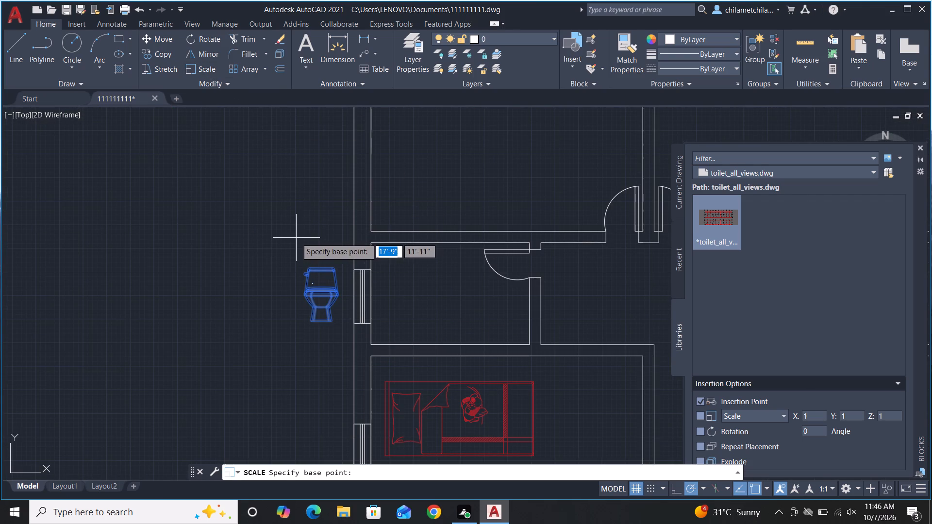
left_click(334, 265)
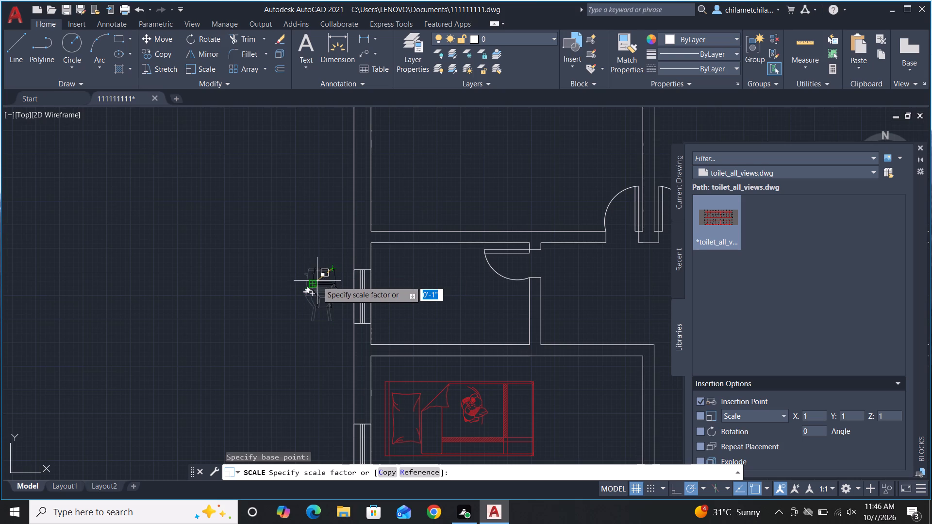
left_click(317, 281)
Move the toilet by its lower right base corner from outside to the bathroom's lower left wall corner.
left_click(271, 237)
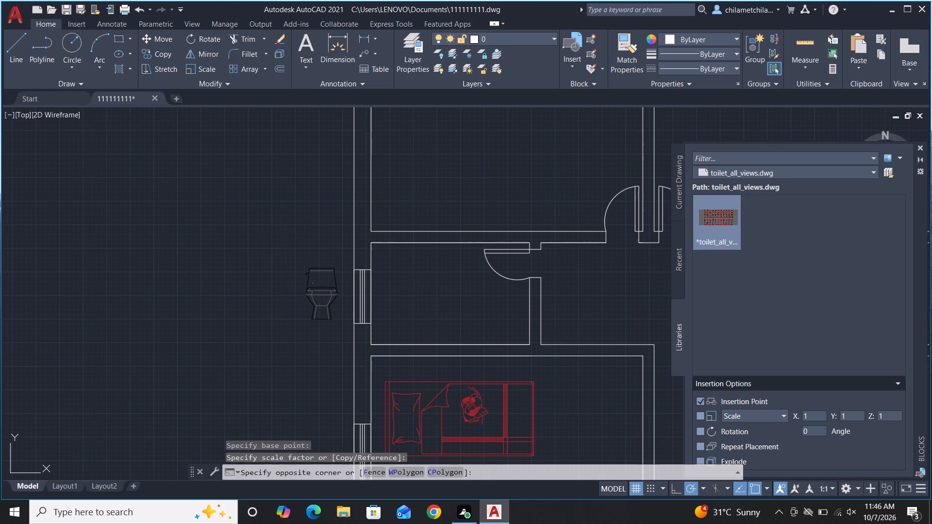
left_click(346, 368)
type("M")
key("space")
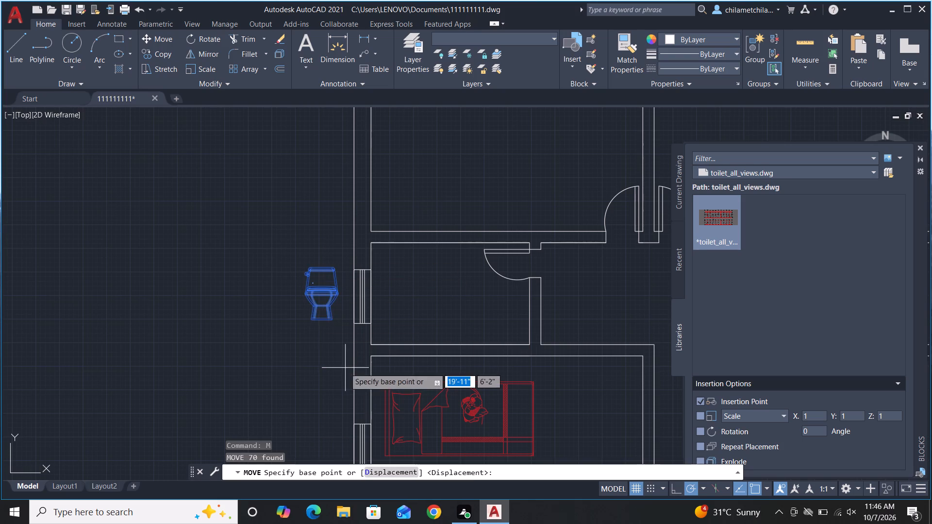
left_click(332, 319)
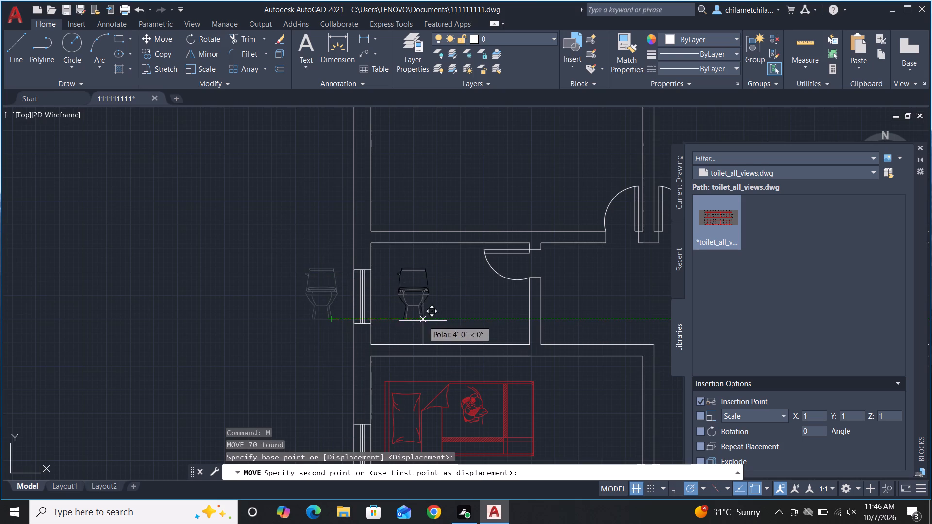
left_click(400, 339)
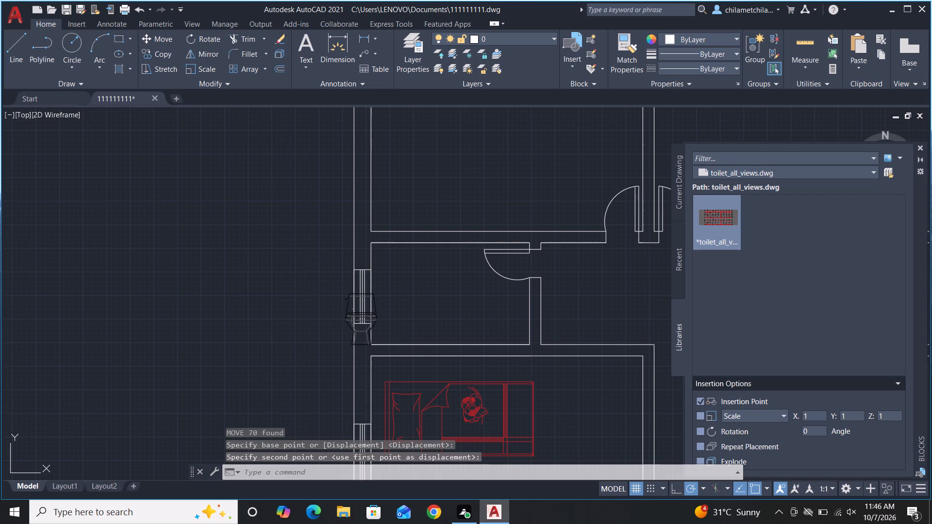
Move the toilet off the window wall to just inside the bathroom's lower left corner.
left_click(304, 273)
left_click(385, 355)
type("M")
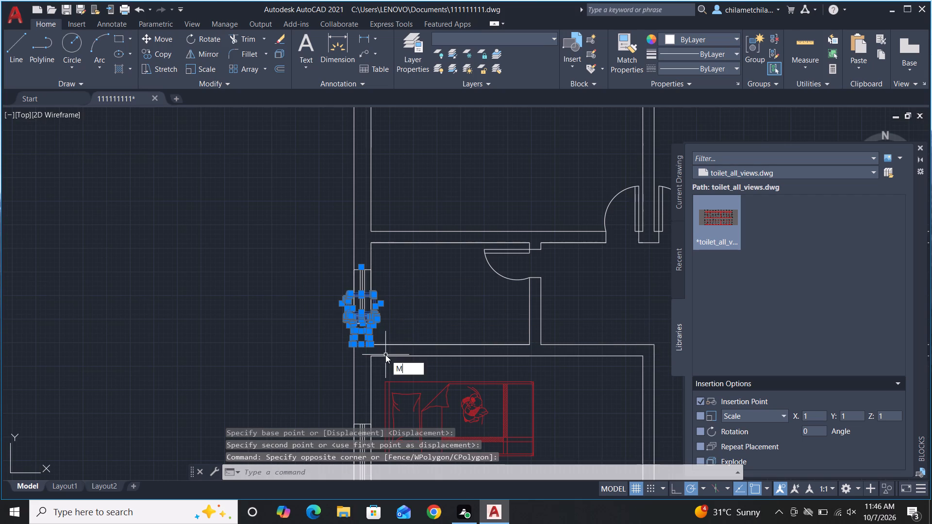
key("space")
left_click(378, 345)
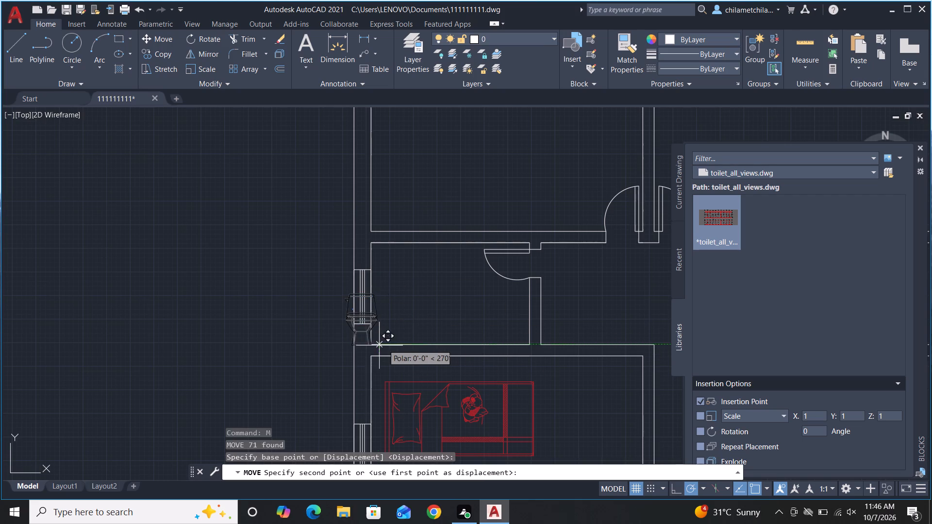
left_click(416, 338)
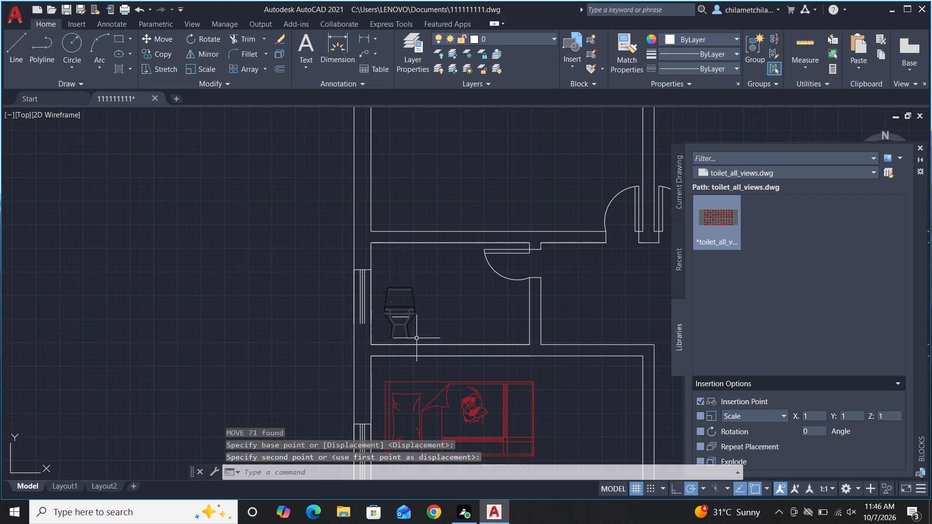
Move the stray horizontal window line out of the toilet bowl to the lower end of the leftmost inner window line.
scroll(266, 275, "down", 1)
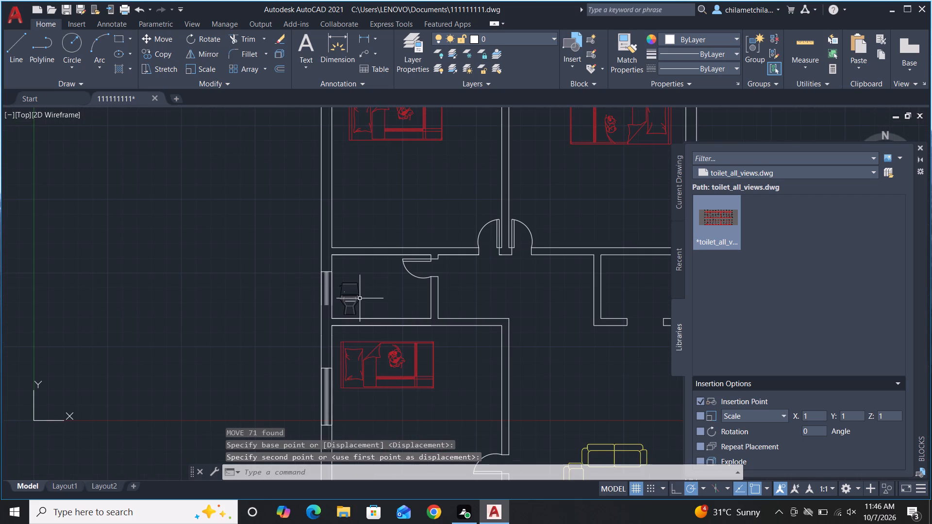
scroll(356, 297, "up", 4)
left_click(308, 327)
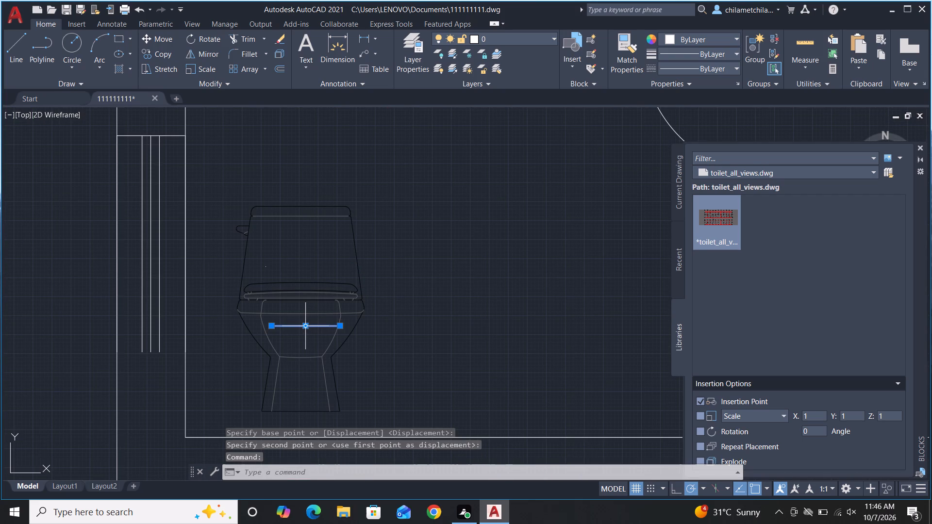
type("M")
key("space")
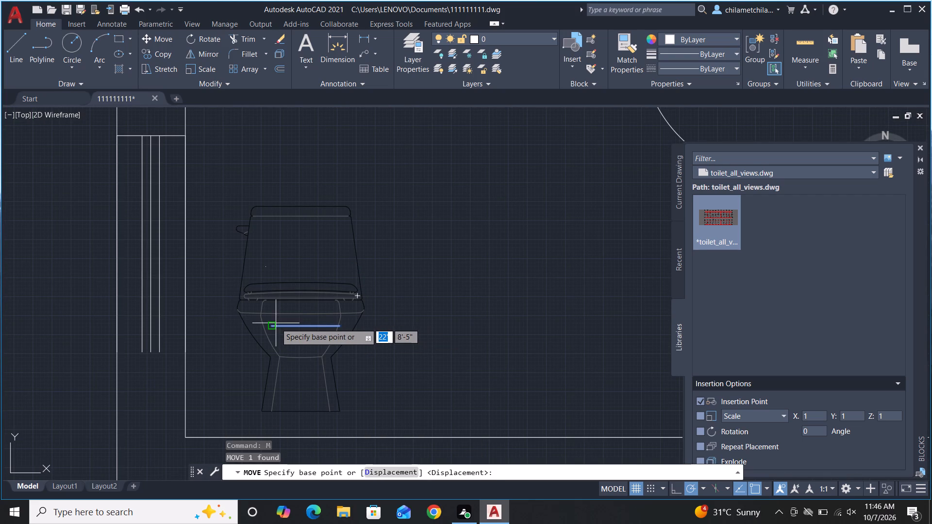
left_click(275, 323)
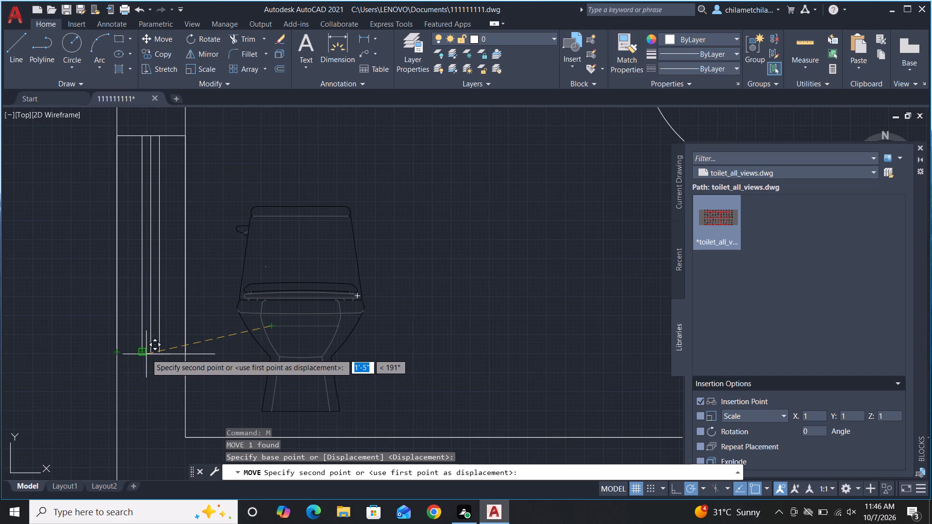
left_click(144, 354)
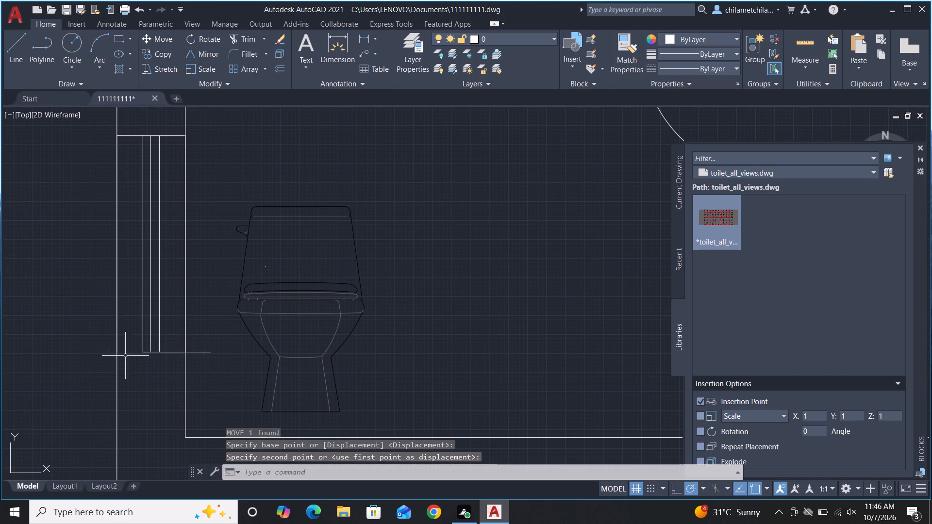
Move the window's lower end line by its left endpoint onto the exterior wall's outer face, closing the window opening.
left_click(172, 352)
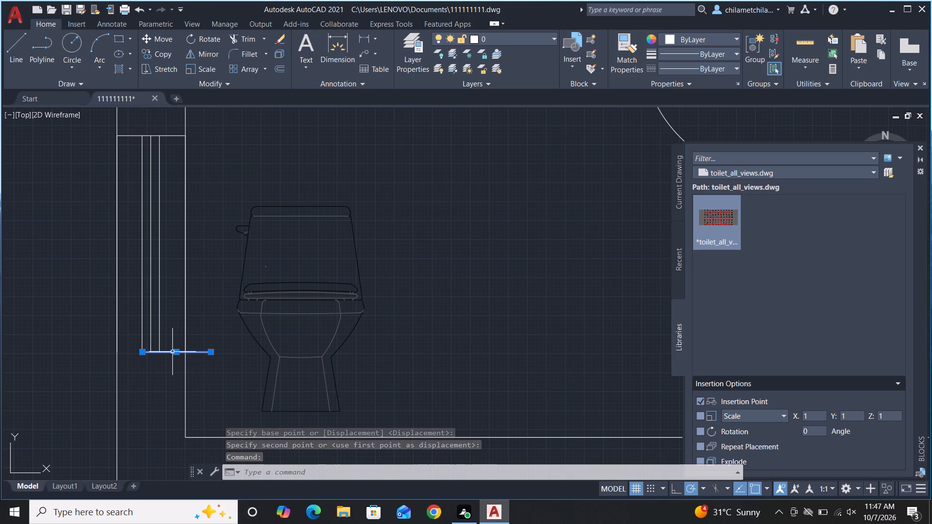
type("M")
key("space")
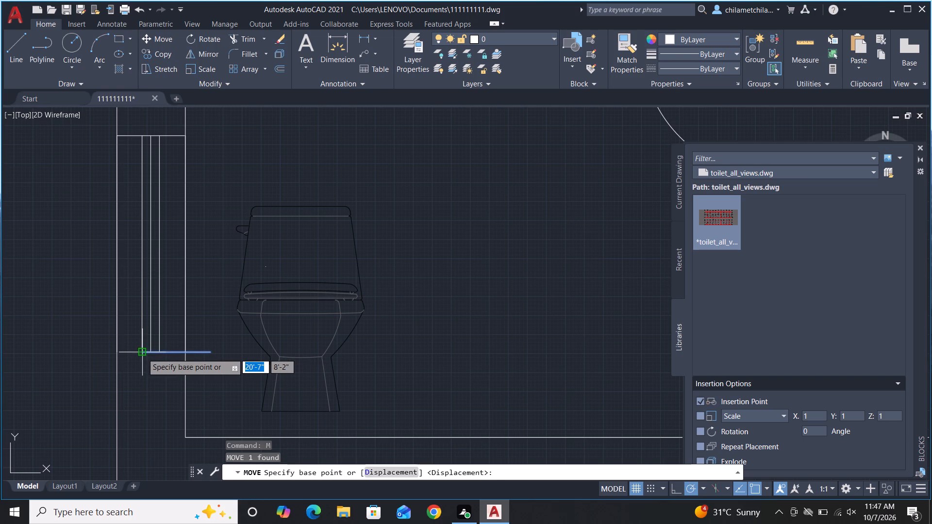
left_click(142, 353)
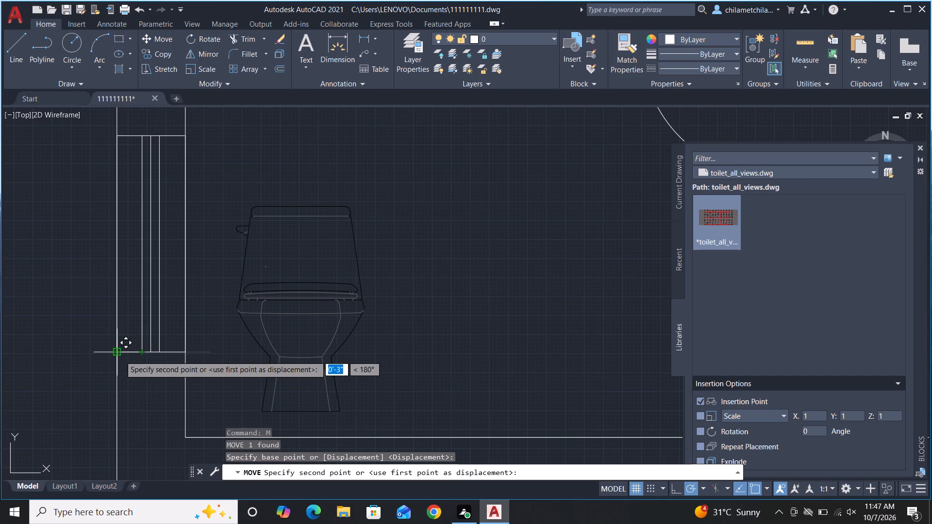
left_click(120, 356)
key("Escape")
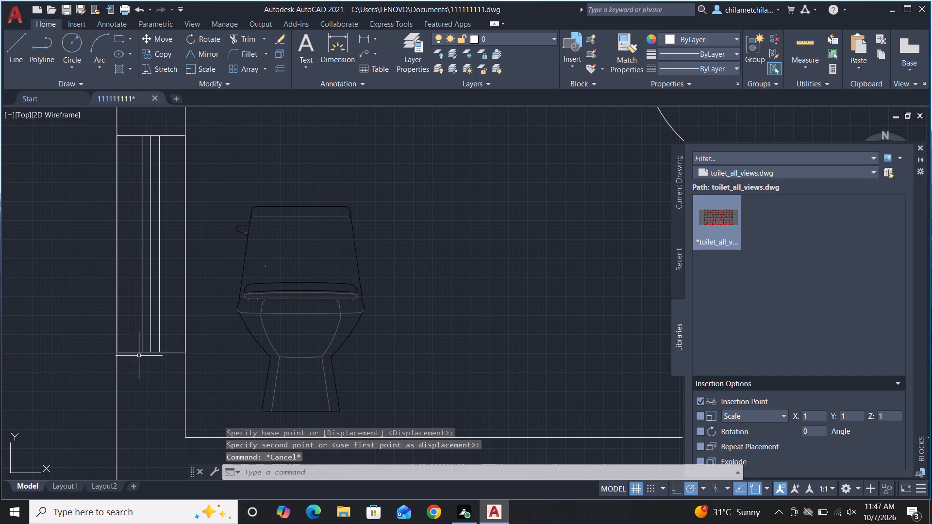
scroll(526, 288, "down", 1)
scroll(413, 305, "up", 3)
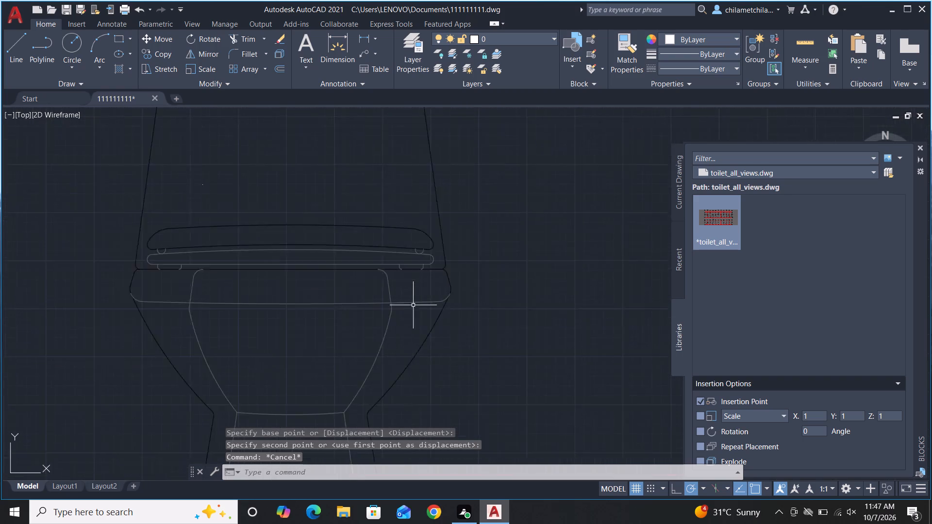
Change the colour of all the toilet's linework in the small bathroom to orange 248,153,30.
scroll(413, 305, "up", 1)
scroll(451, 255, "down", 4)
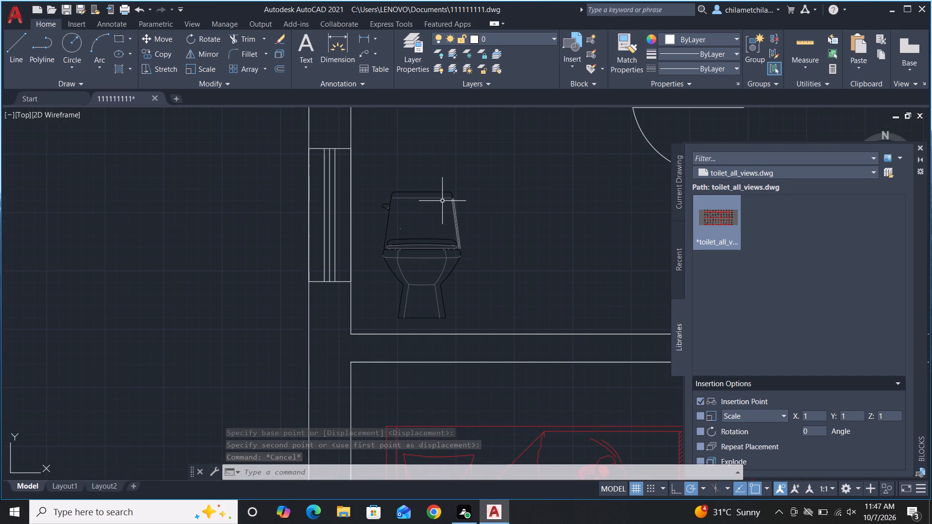
left_click(373, 156)
left_click(478, 321)
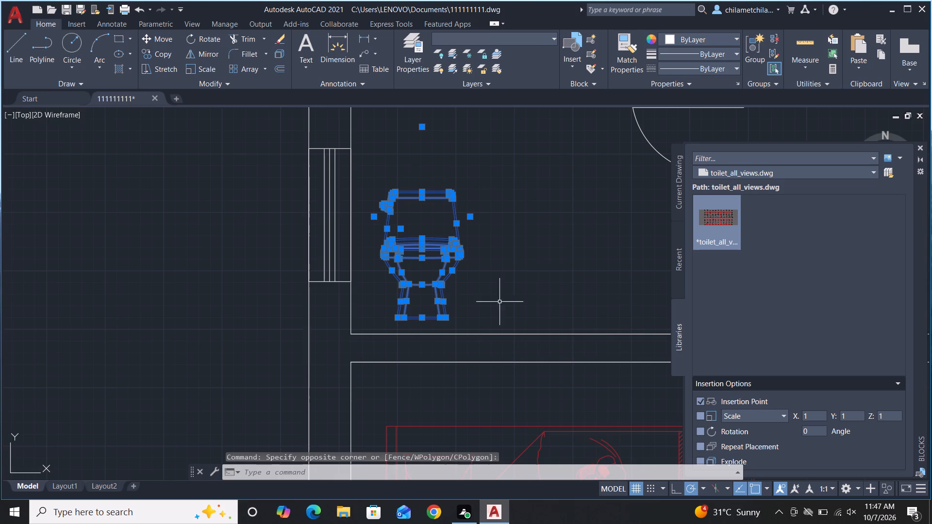
left_click(667, 39)
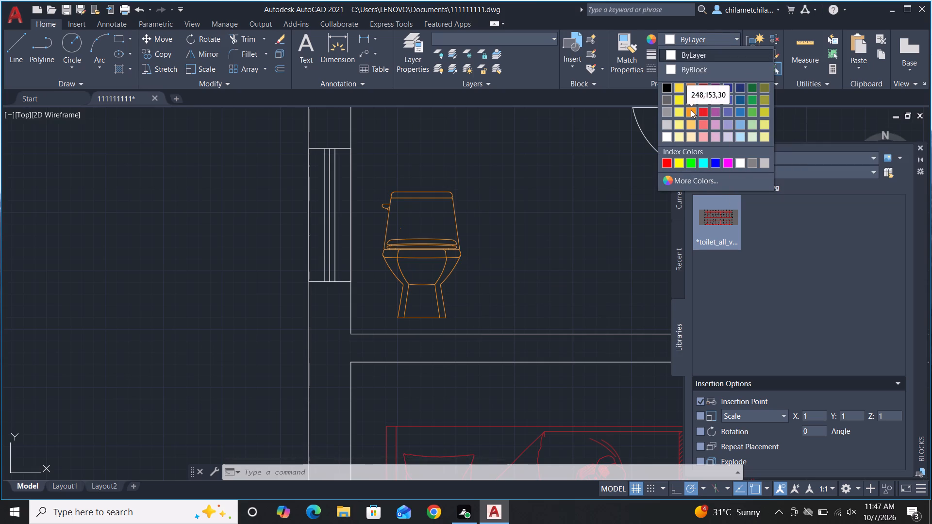
left_click(691, 110)
key("Escape")
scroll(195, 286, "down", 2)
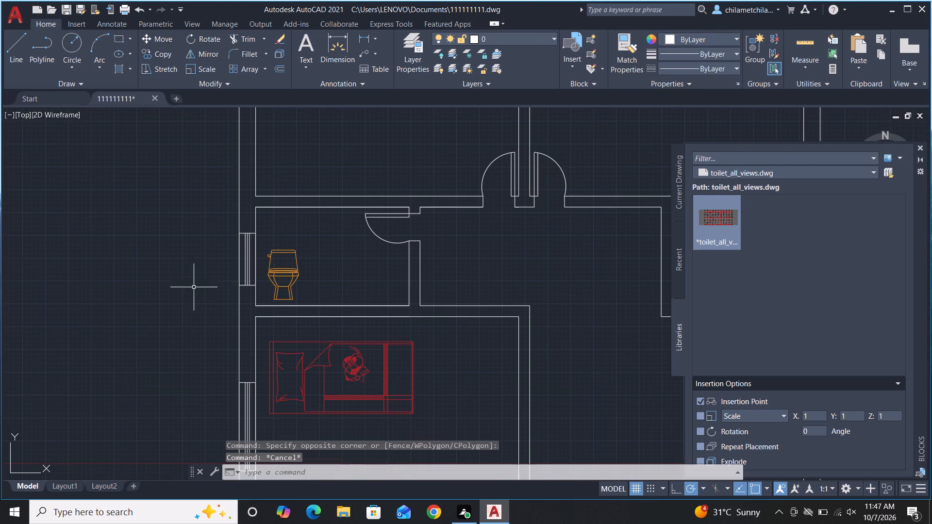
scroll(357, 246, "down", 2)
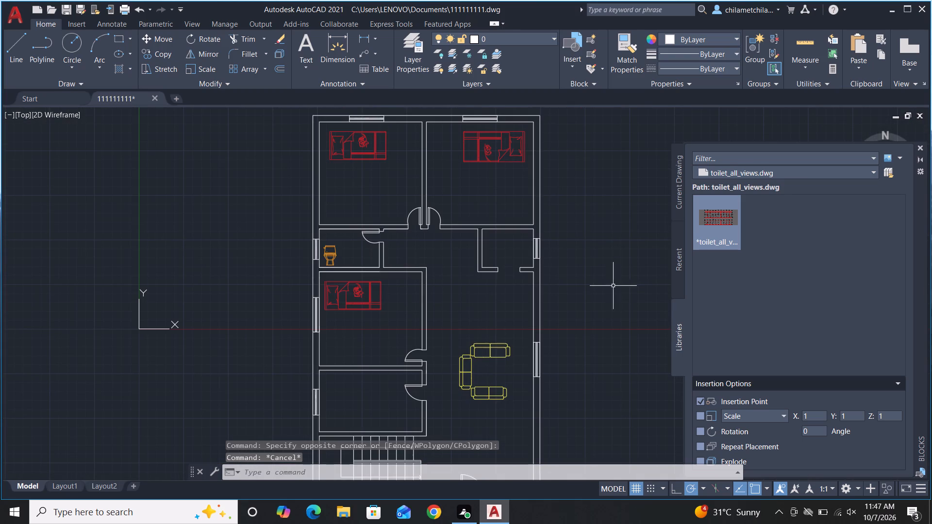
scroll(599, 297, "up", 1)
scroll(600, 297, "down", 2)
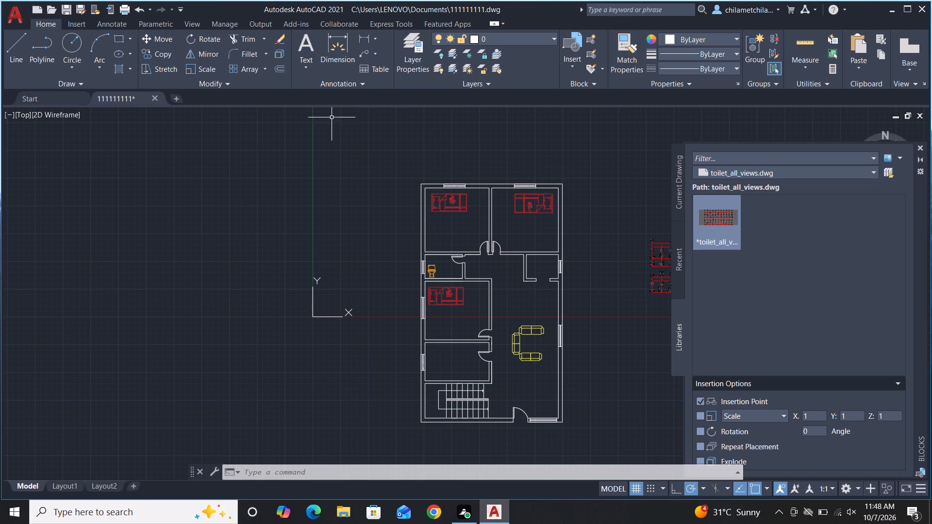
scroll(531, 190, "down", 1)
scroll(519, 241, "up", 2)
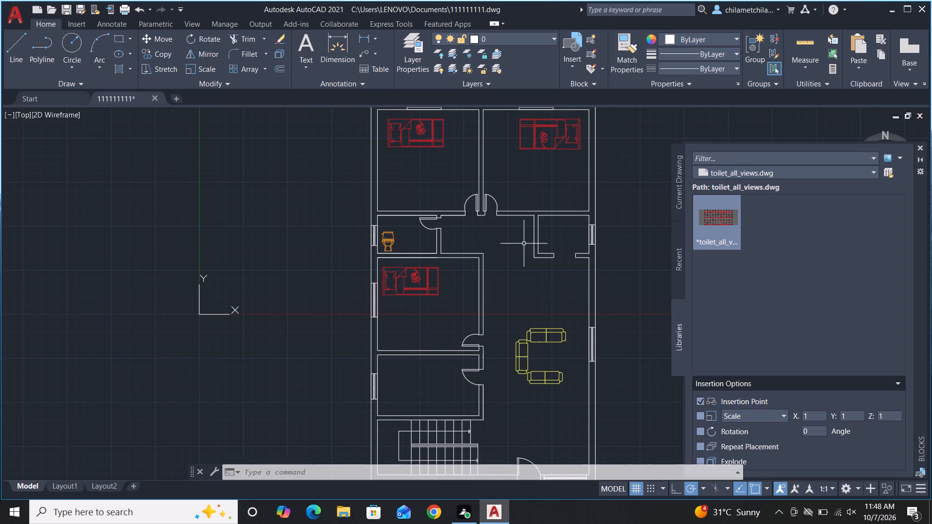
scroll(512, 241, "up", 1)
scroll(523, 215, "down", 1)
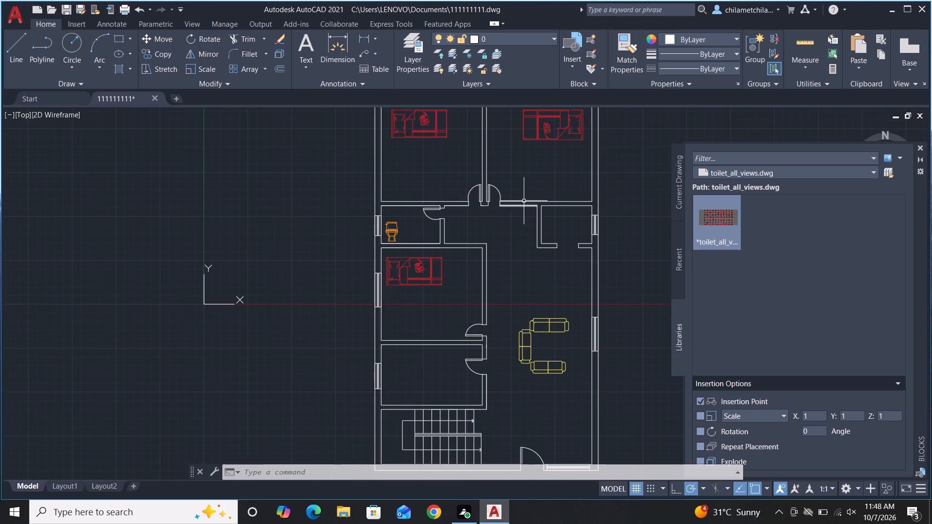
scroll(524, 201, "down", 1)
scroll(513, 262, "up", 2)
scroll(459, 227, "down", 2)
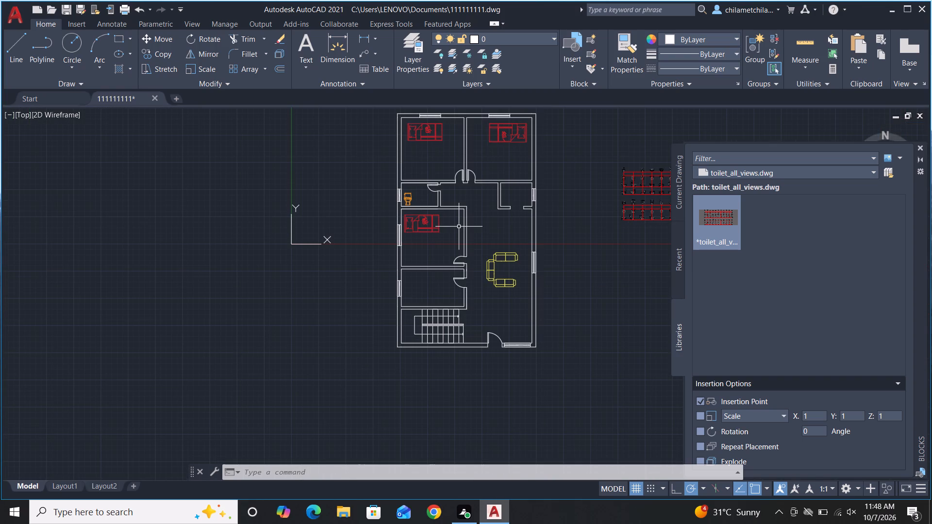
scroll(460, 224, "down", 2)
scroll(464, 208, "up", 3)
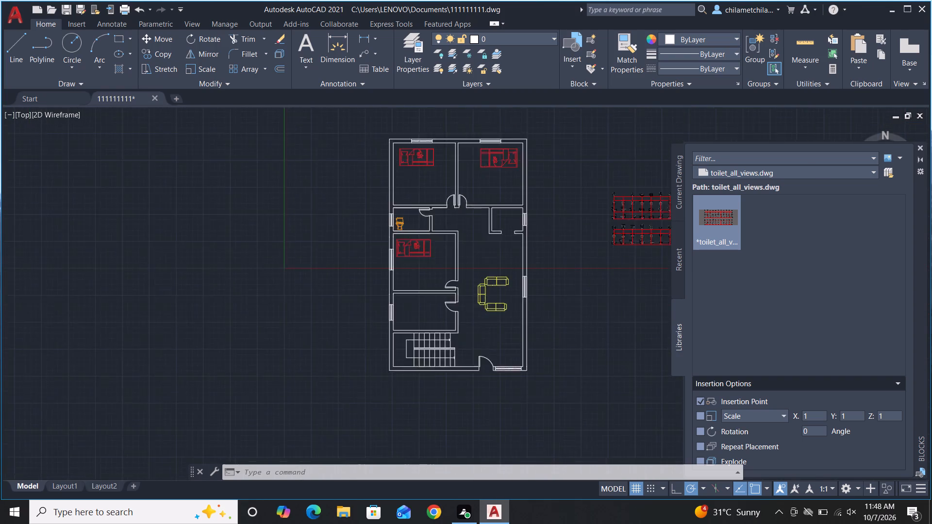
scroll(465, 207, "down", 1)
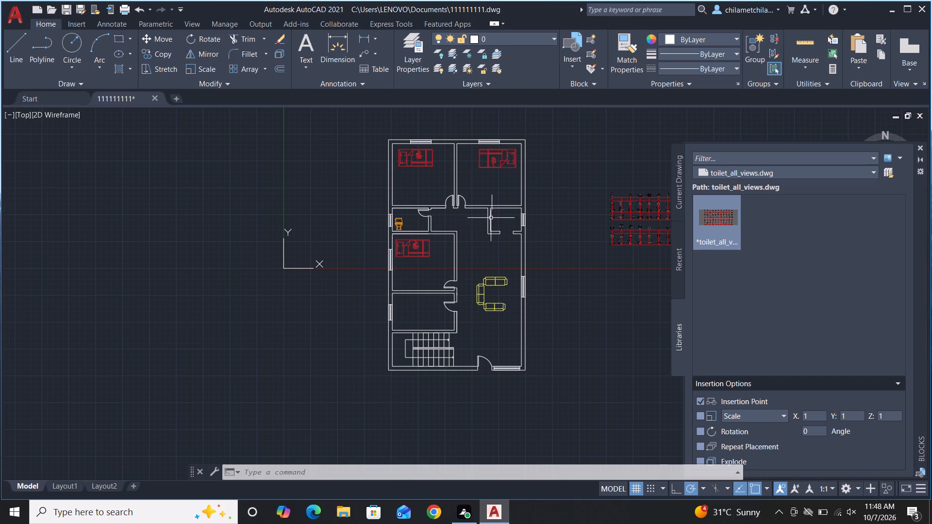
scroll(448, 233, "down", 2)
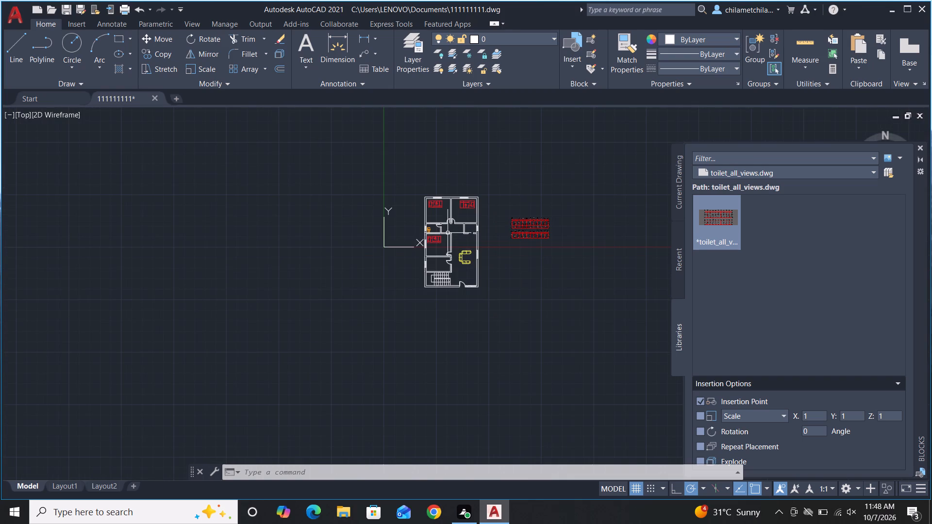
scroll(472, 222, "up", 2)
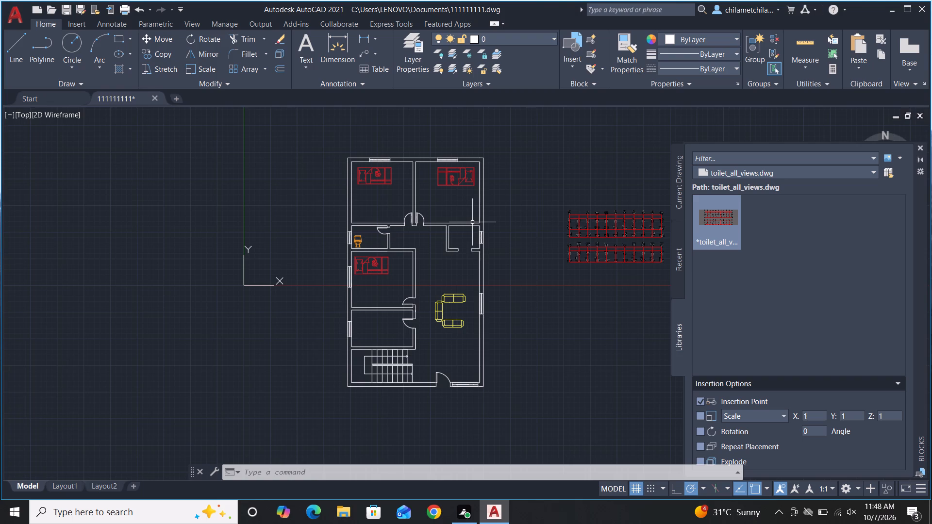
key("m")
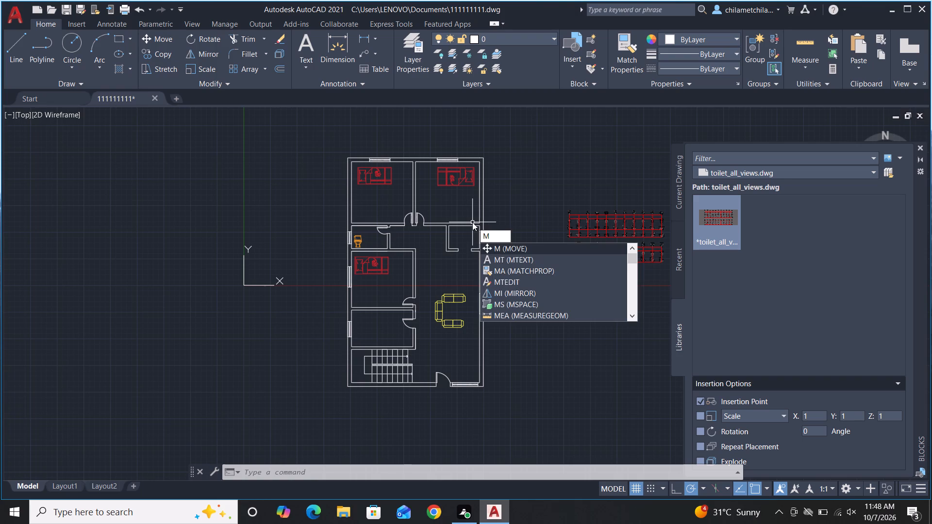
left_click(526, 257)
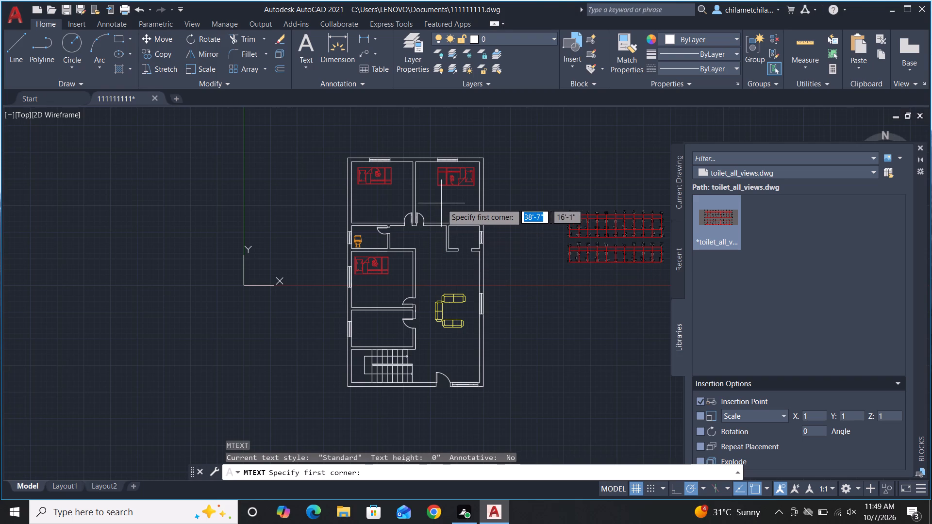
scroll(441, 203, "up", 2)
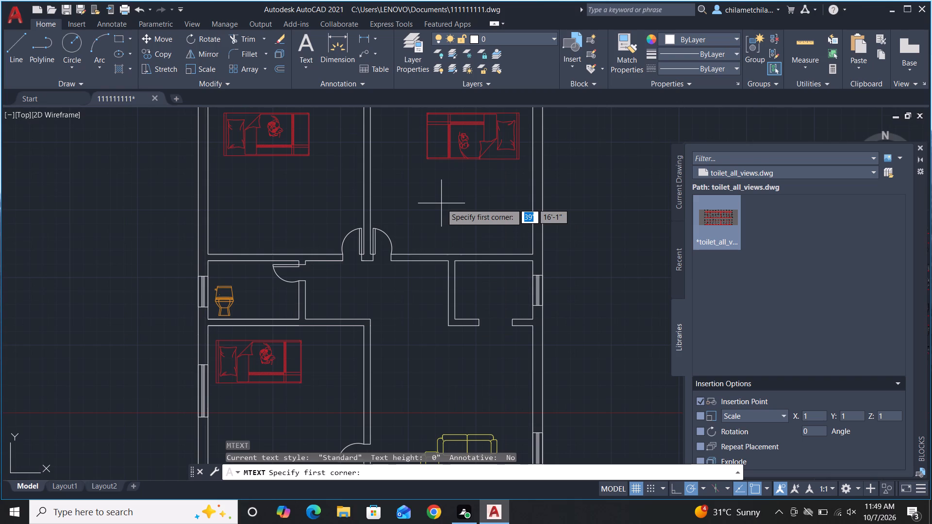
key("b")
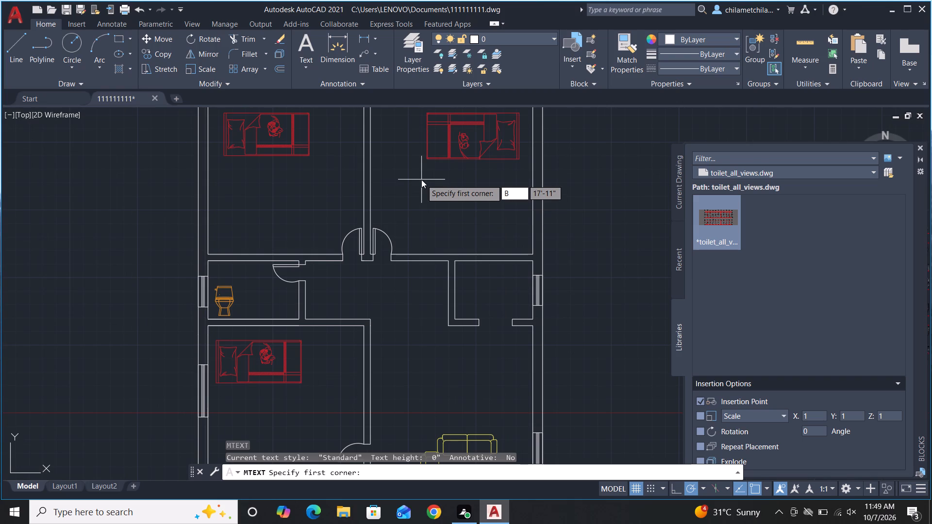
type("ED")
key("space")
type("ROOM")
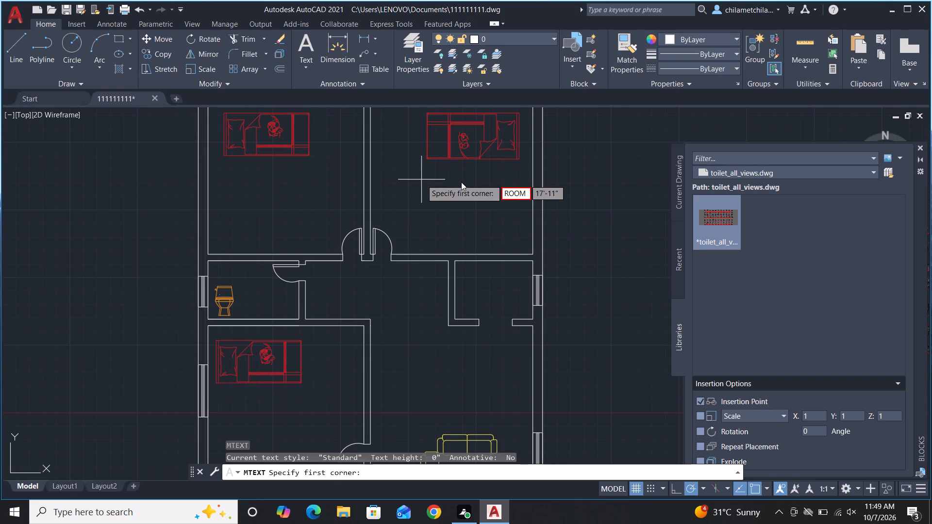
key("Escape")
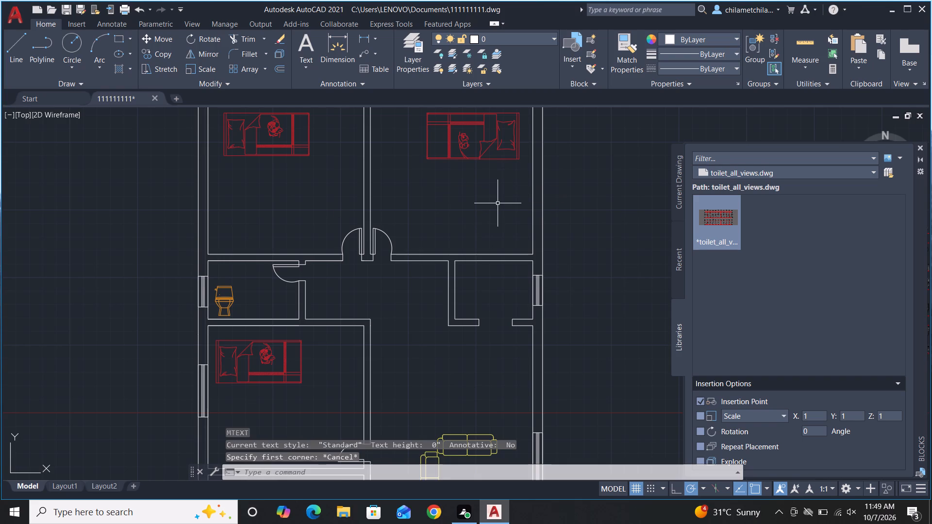
Add the multiline text "BED ROOM" below the bed in the upper right bedroom.
key("m")
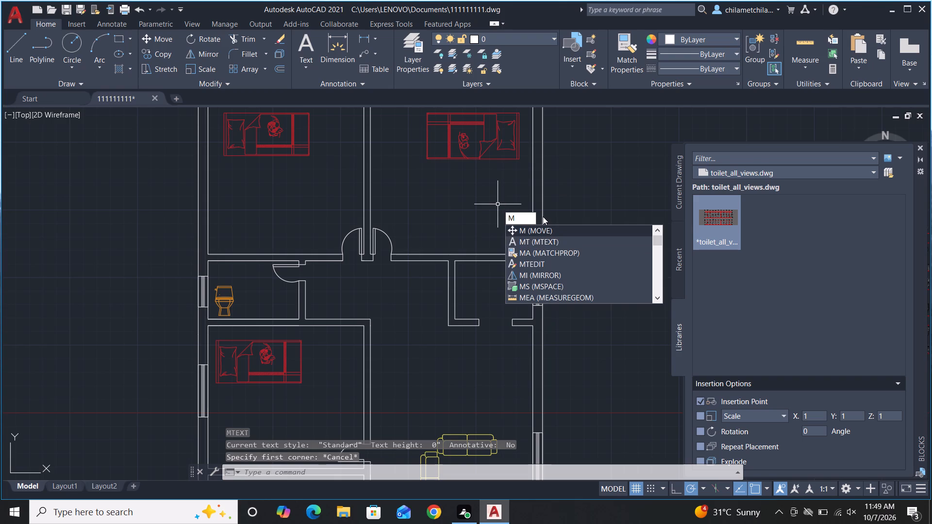
type("TE")
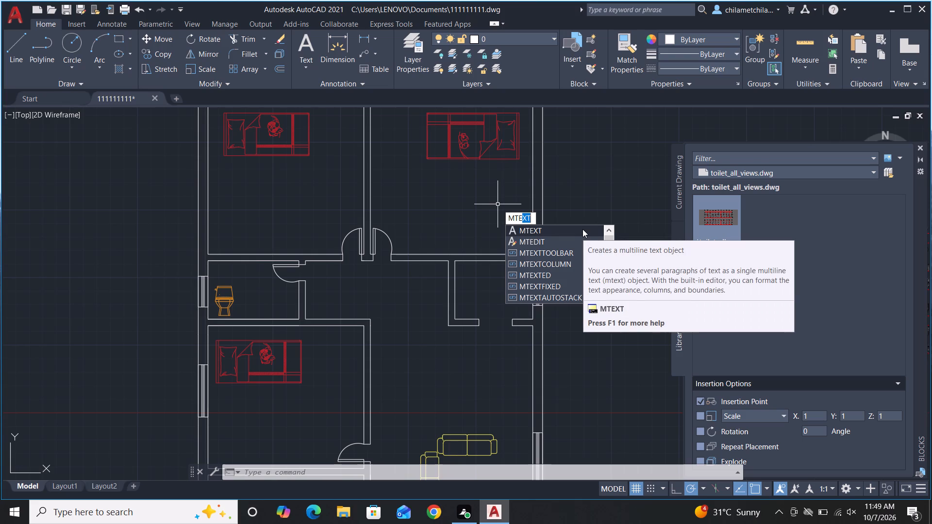
left_click(582, 229)
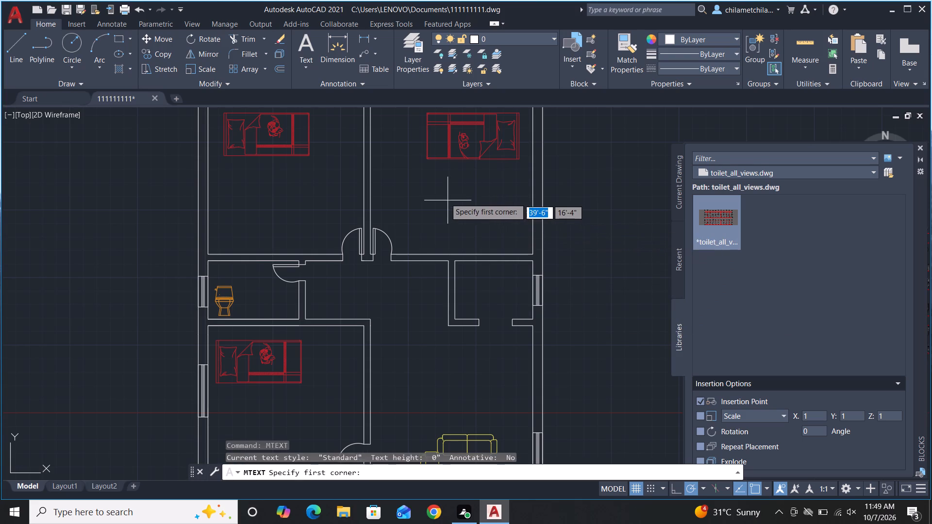
left_click(438, 189)
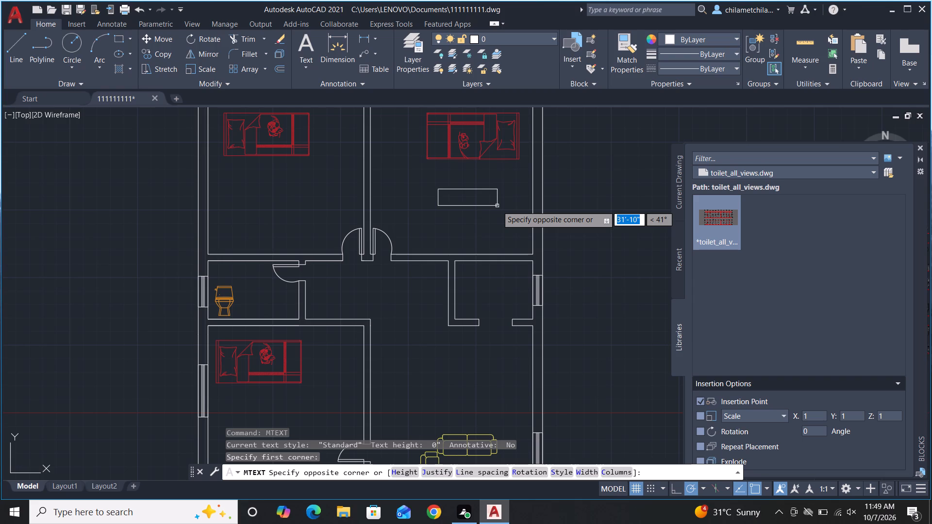
left_click(497, 206)
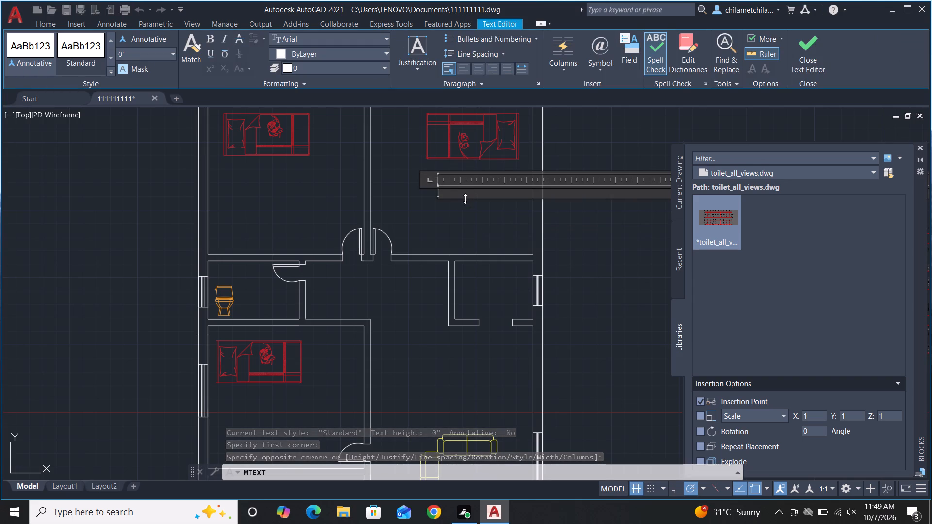
type("BED")
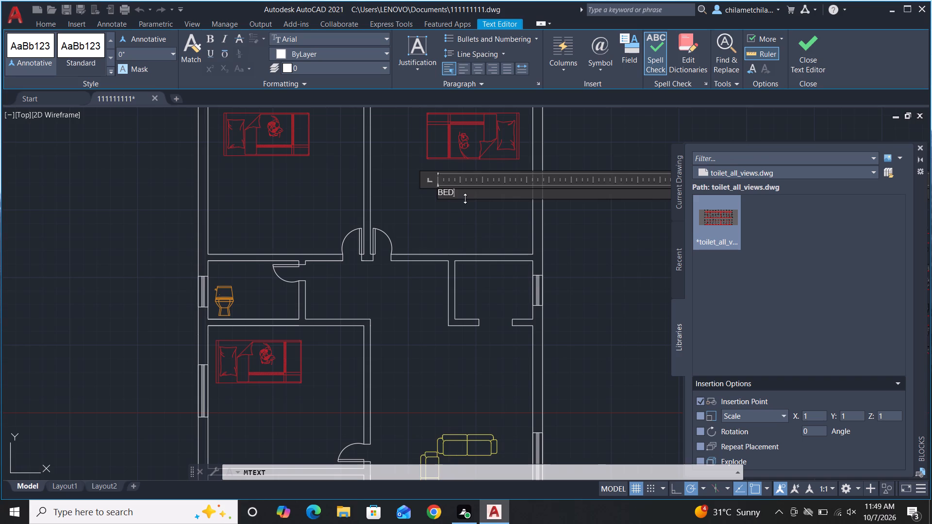
key("space")
key("r")
type("OOM")
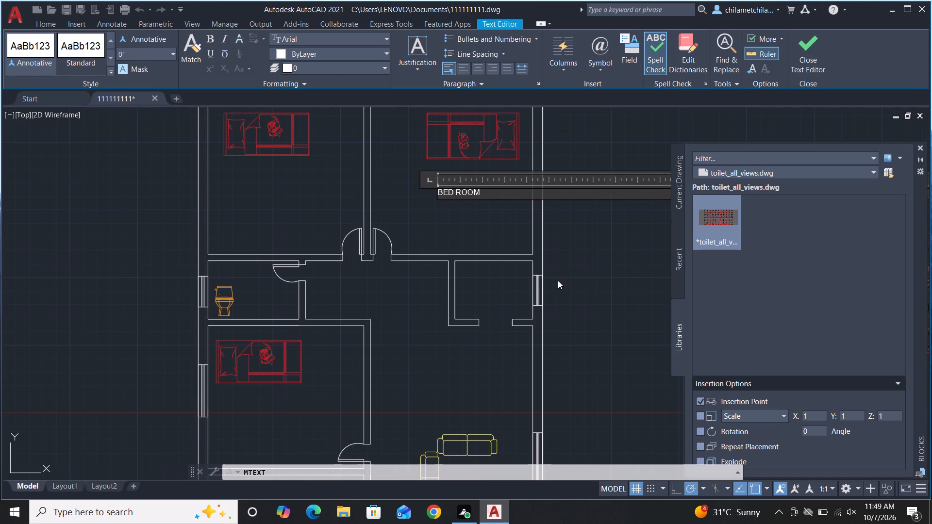
left_click(558, 280)
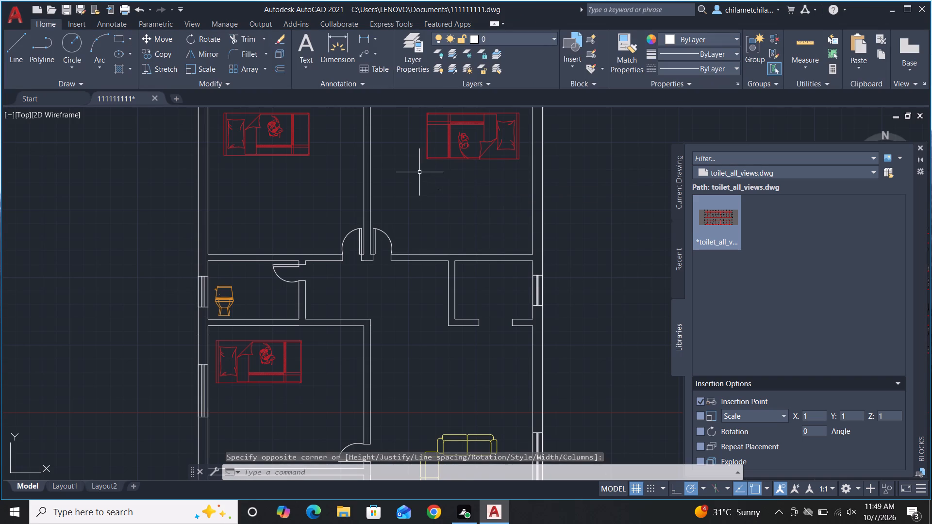
Set the text height of the bedroom label below the upper right bed to 6".
left_click(418, 172)
left_click(451, 214)
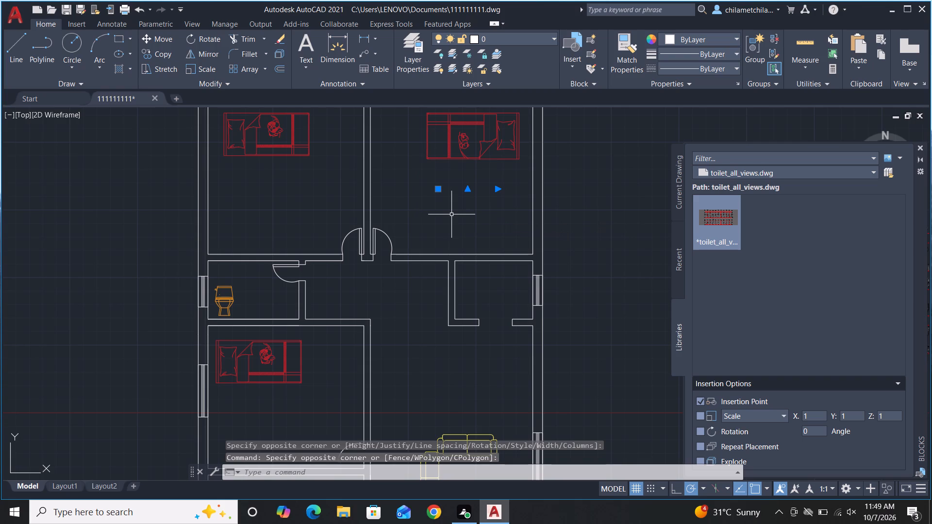
key("ctrl+1")
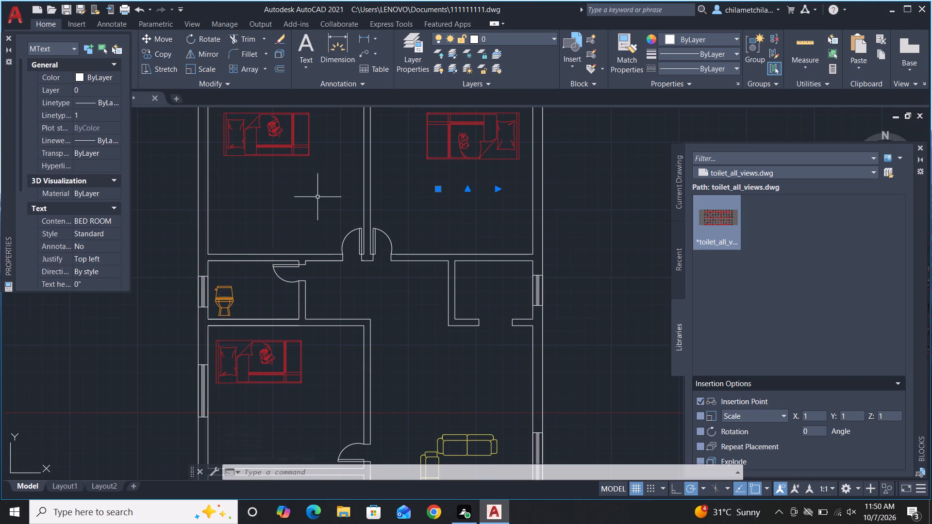
scroll(60, 144, "down", 3)
scroll(67, 146, "up", 2)
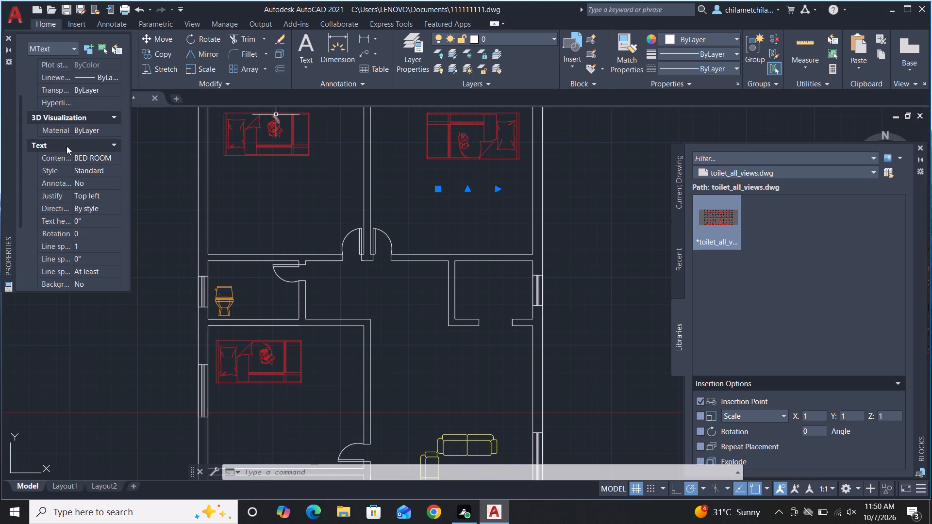
left_click(102, 214)
left_click_drag(100, 216, 77, 199)
left_click_drag(75, 199, 69, 199)
left_click_drag(69, 198, 59, 197)
left_click(89, 223)
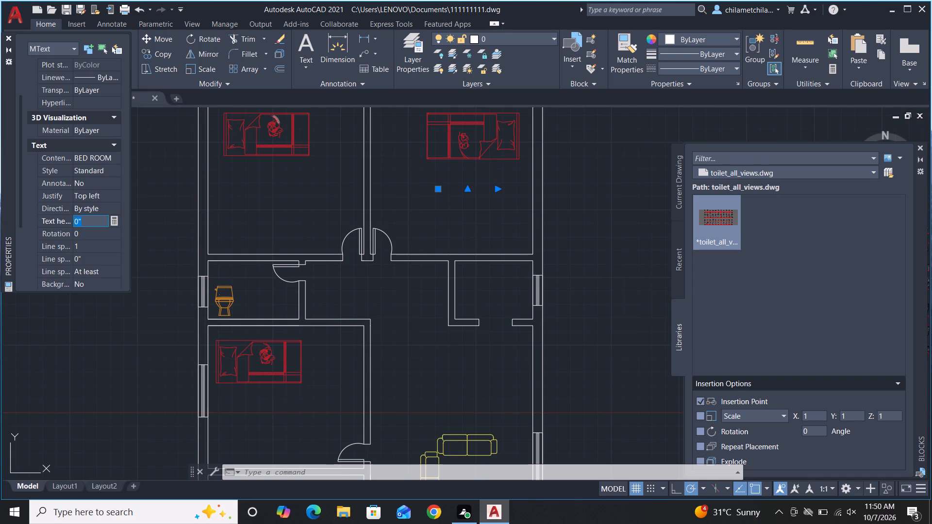
key("6")
key("shift+quotedbl")
left_click(140, 262)
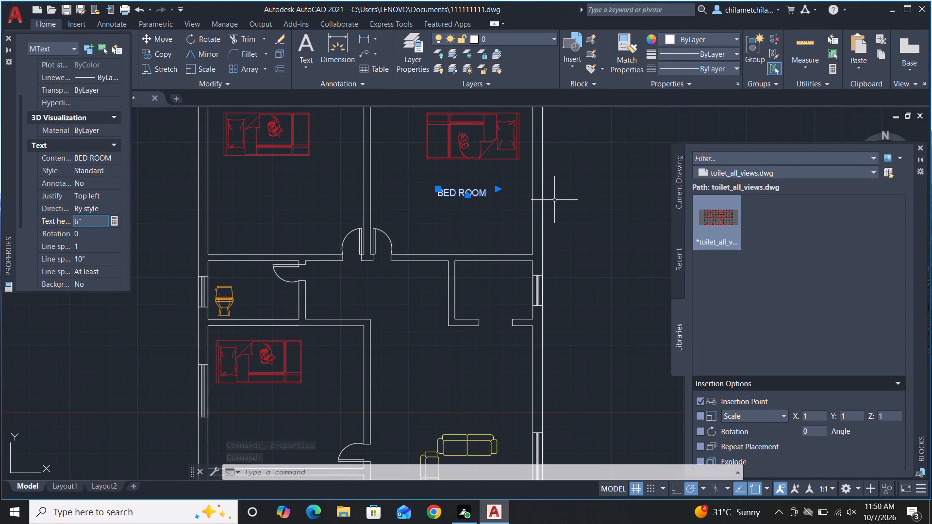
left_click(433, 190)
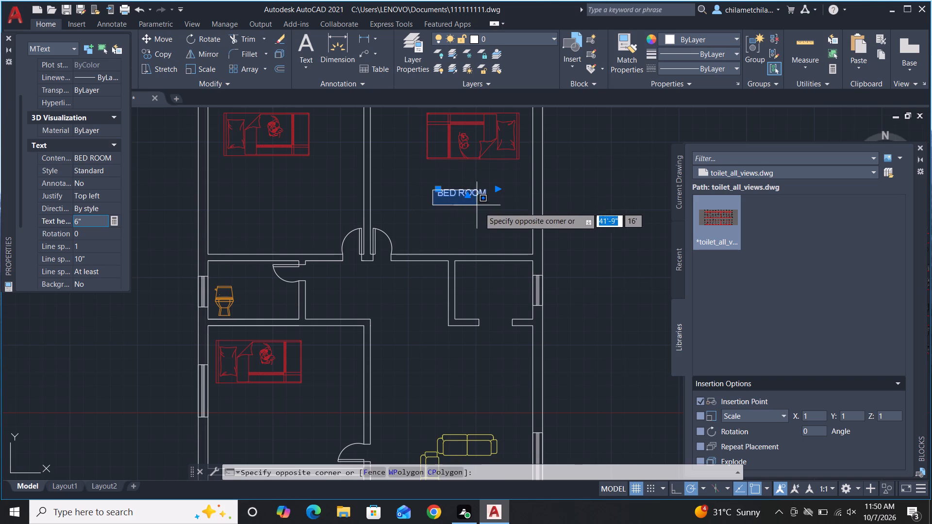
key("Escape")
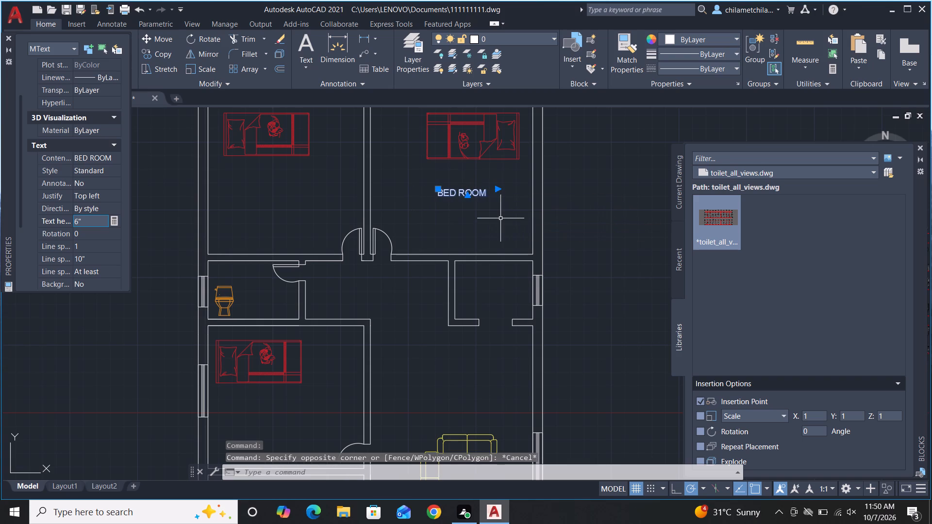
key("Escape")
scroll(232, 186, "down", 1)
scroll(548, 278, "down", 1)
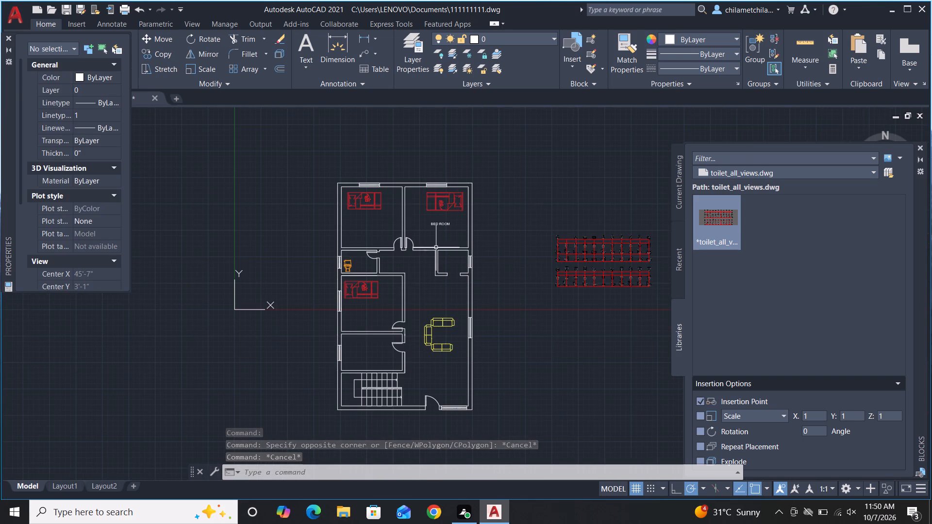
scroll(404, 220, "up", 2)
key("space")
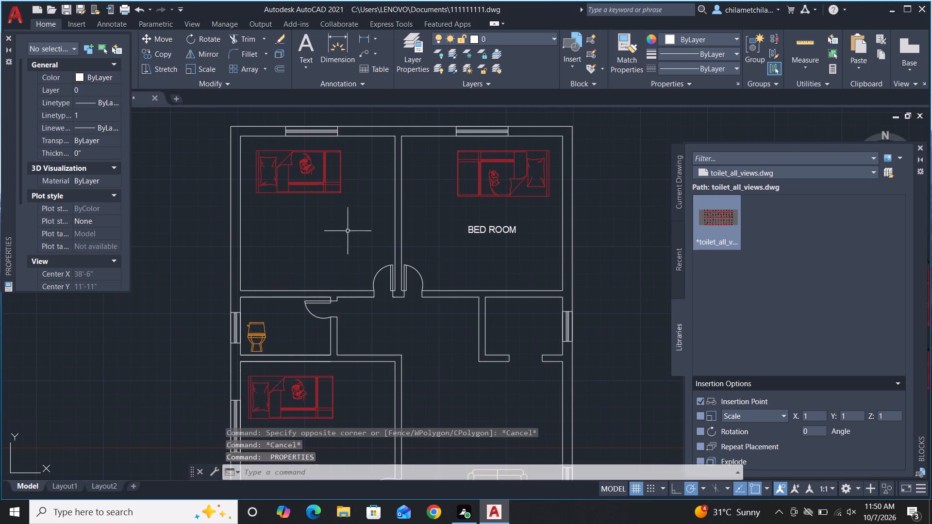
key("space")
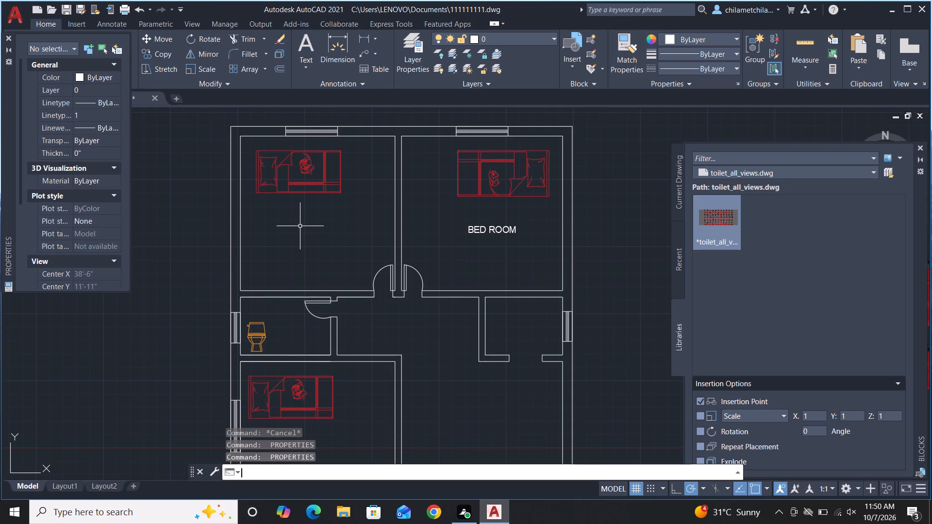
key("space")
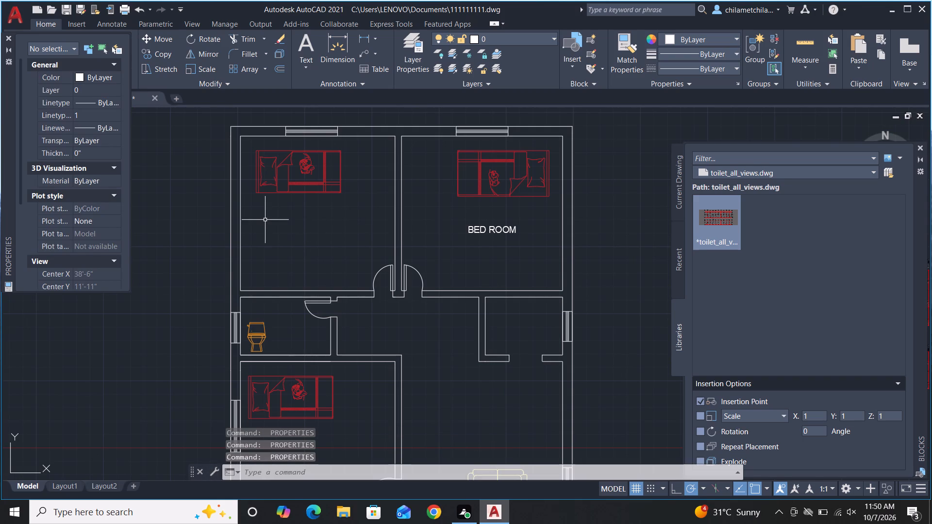
Add the multiline text "BED ROOM" below the bed in the upper left bedroom.
key("m")
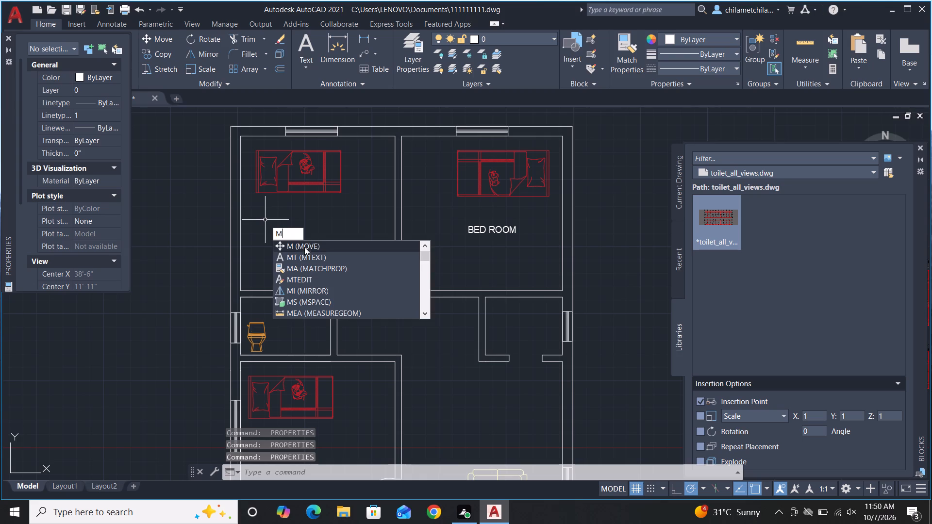
left_click(313, 259)
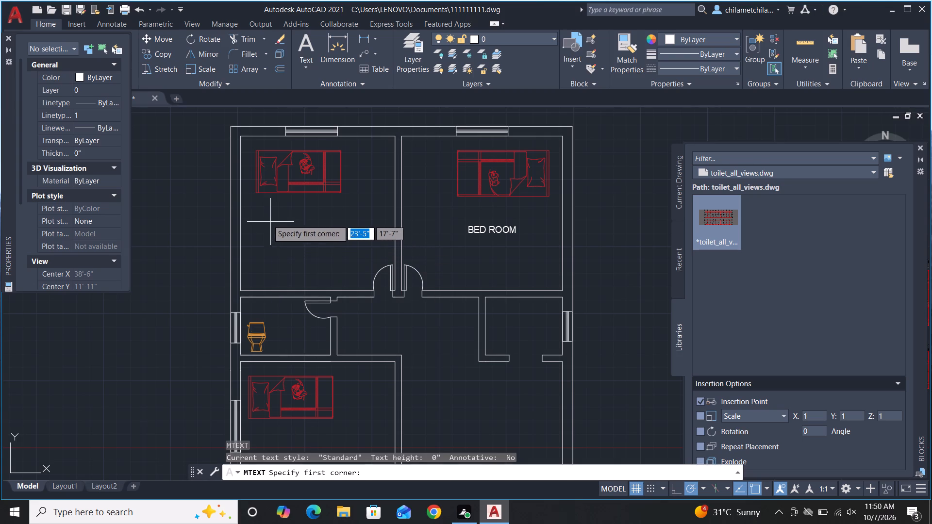
left_click(265, 218)
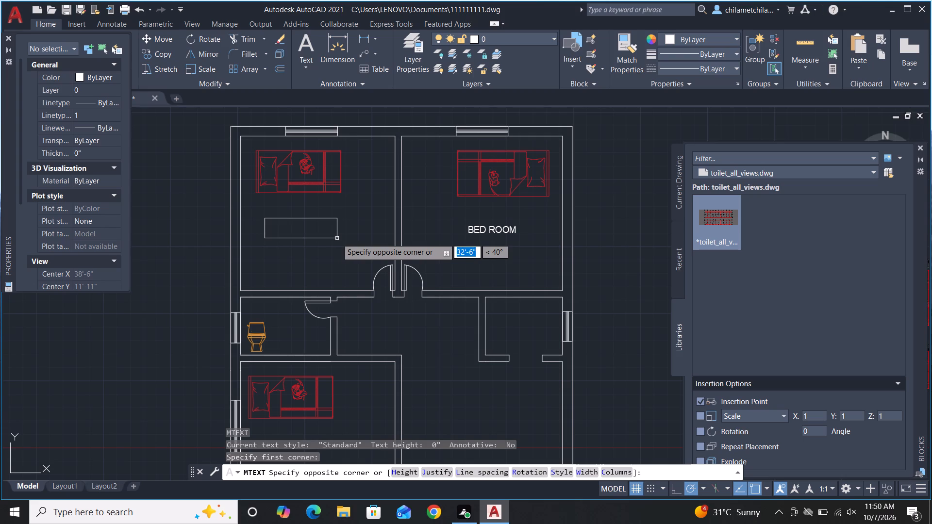
left_click(337, 238)
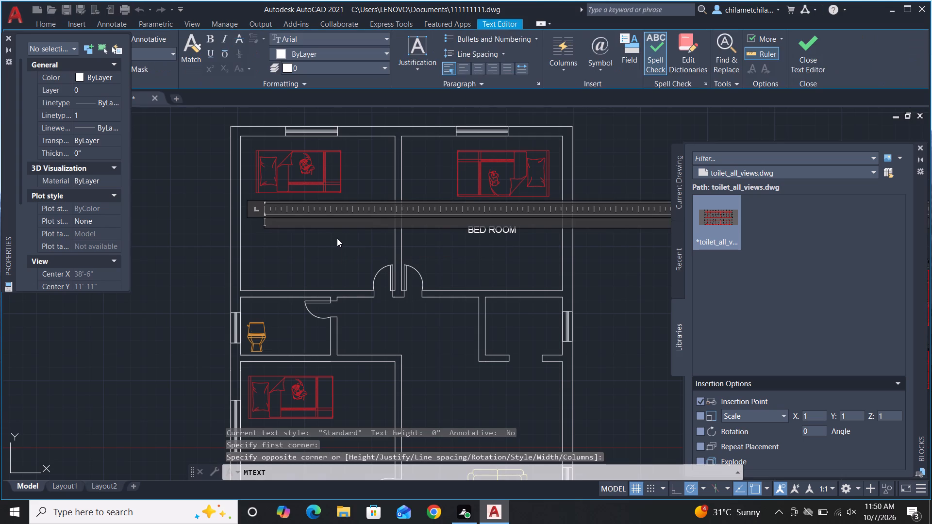
key("b")
type("ED ROOM")
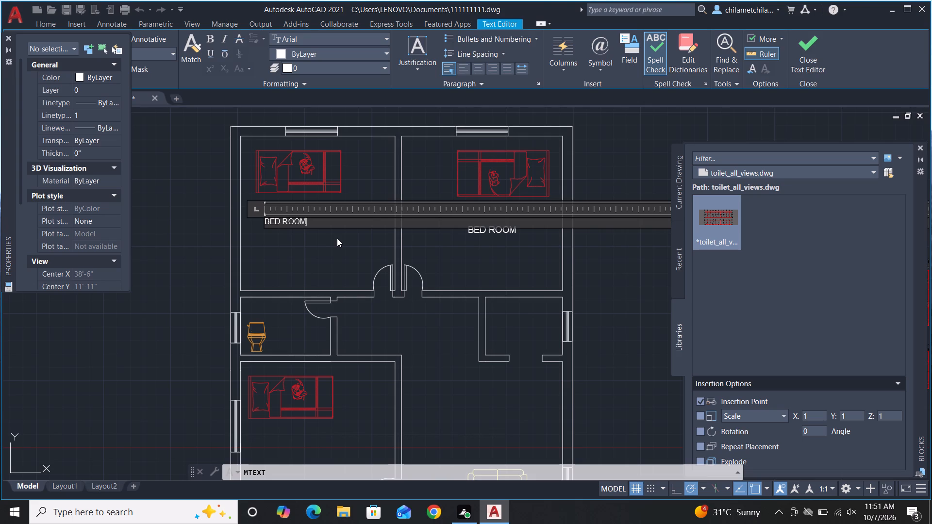
left_click(337, 238)
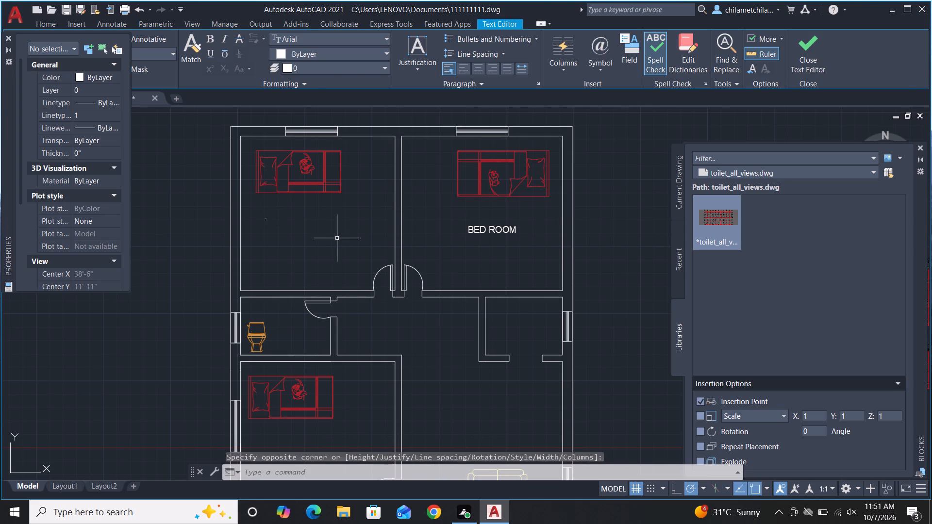
Set the text height of the bedroom label below the upper left bed to 6".
left_click(258, 207)
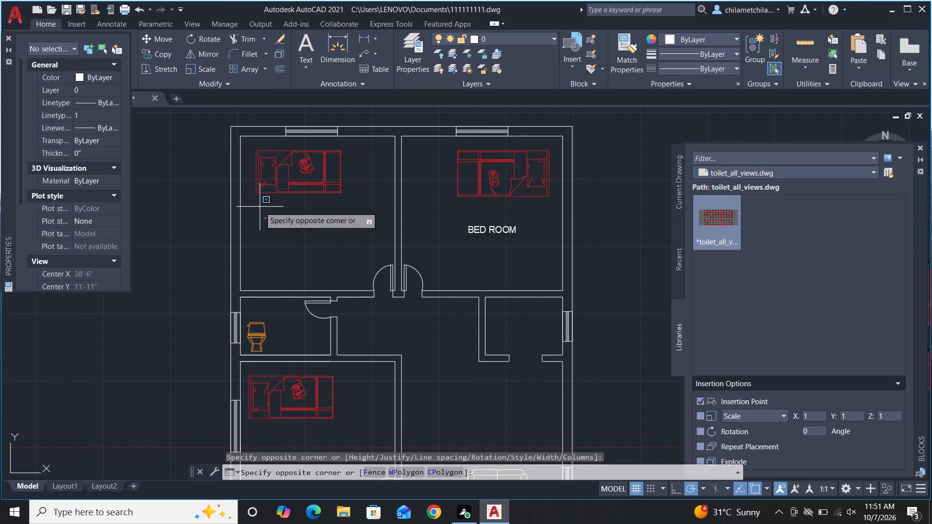
left_click(309, 262)
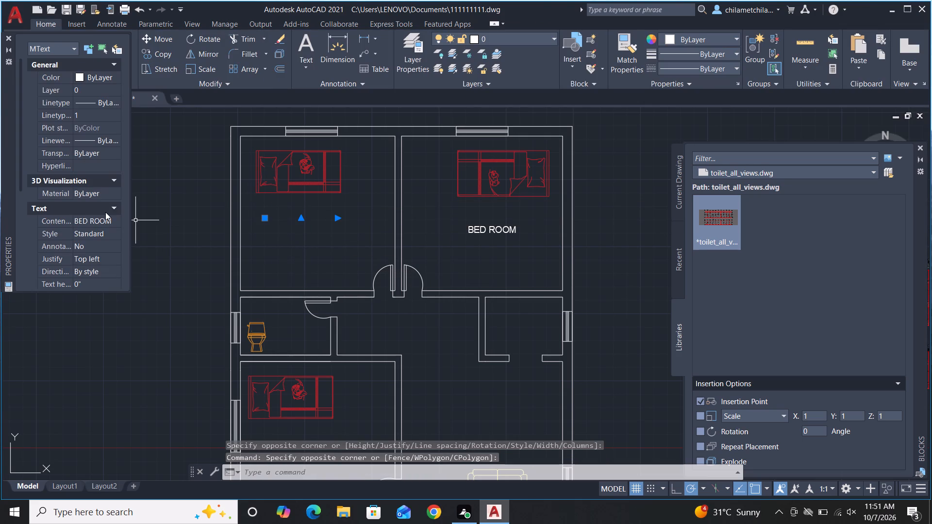
scroll(82, 175, "down", 3)
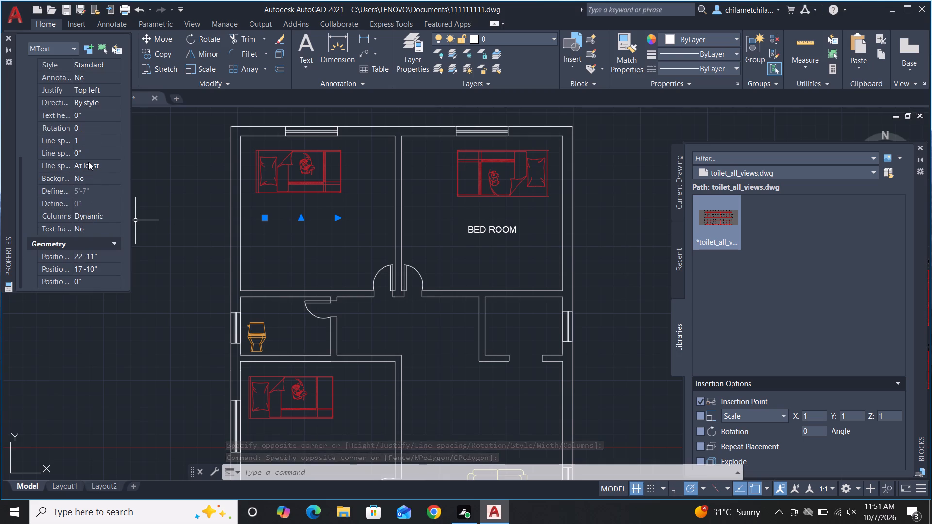
scroll(88, 162, "down", 2)
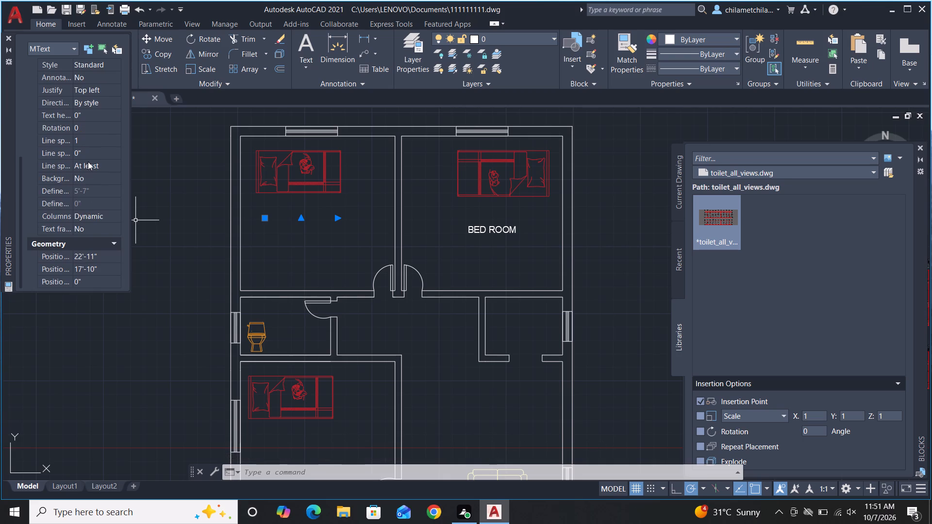
scroll(96, 117, "up", 1)
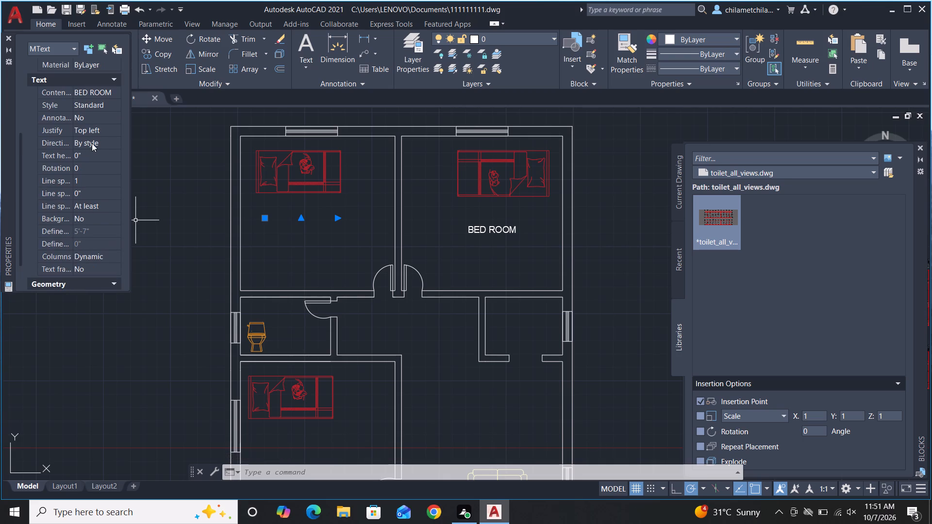
left_click(93, 152)
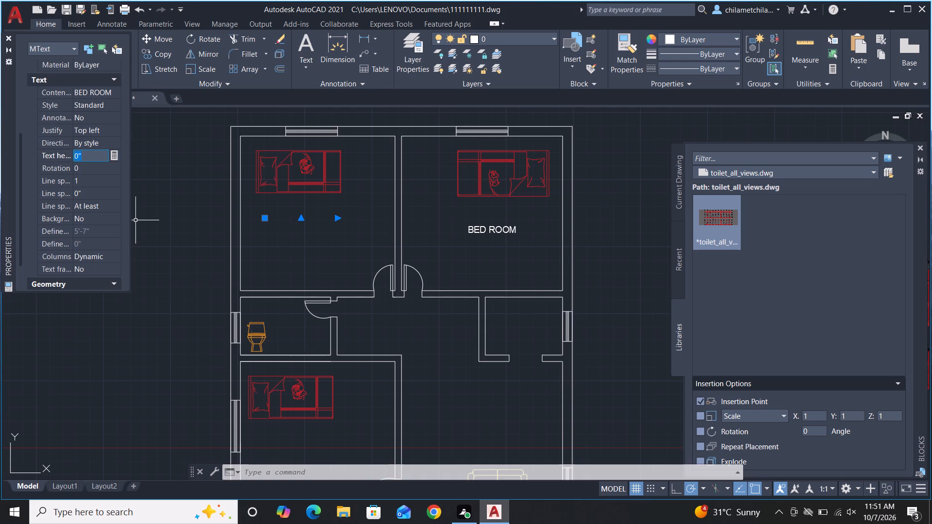
key("6")
key("shift+quotedbl")
key("Return")
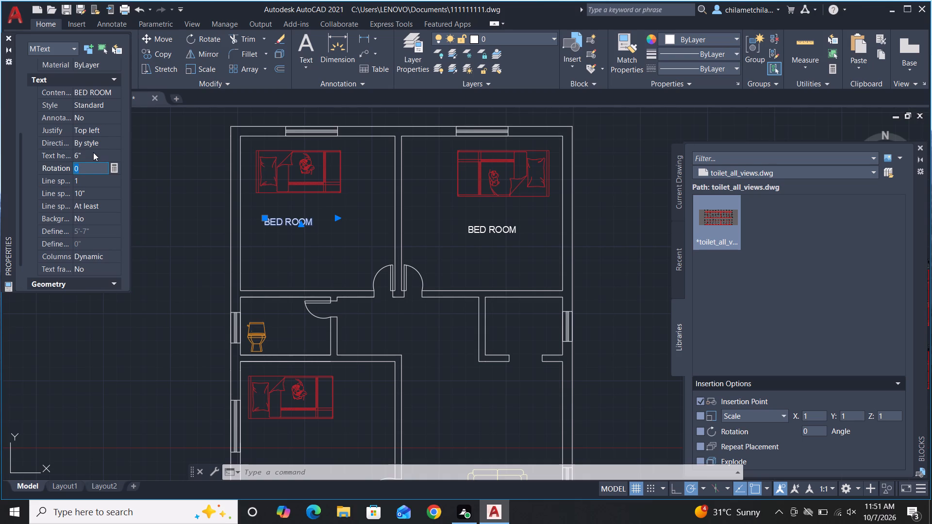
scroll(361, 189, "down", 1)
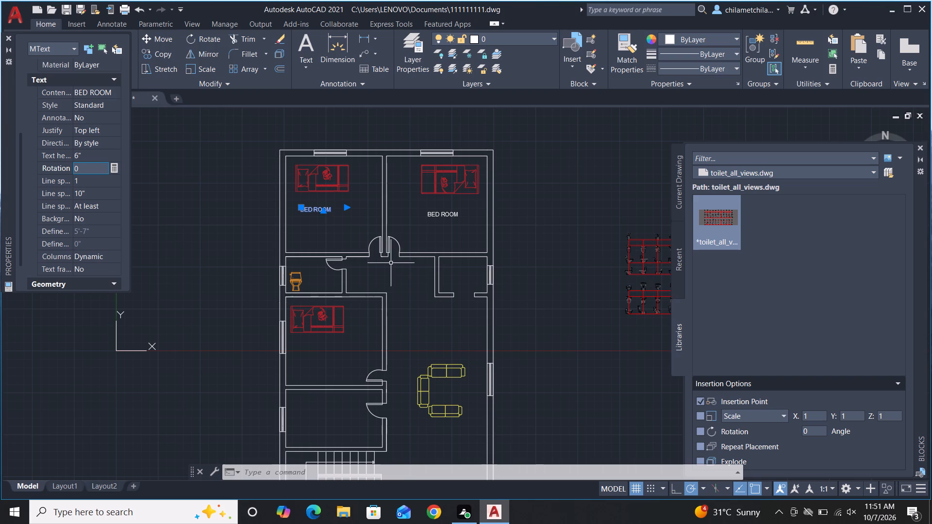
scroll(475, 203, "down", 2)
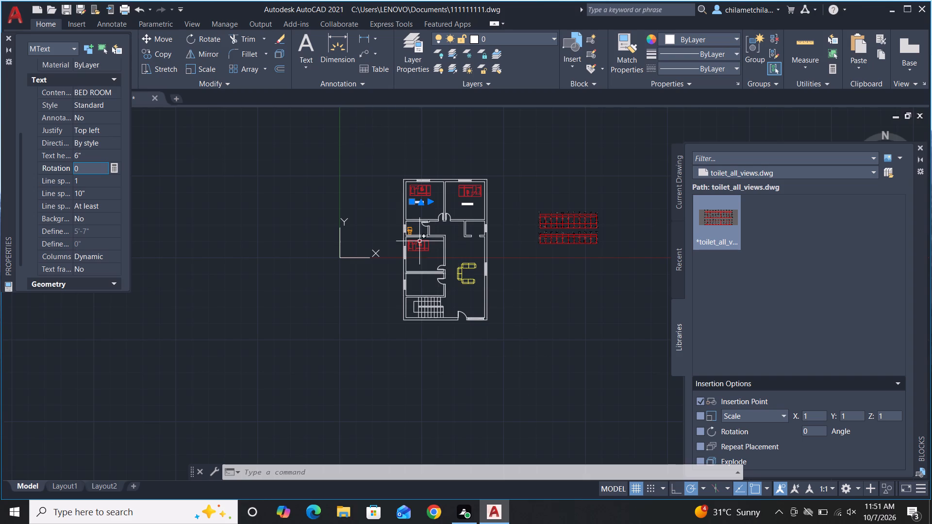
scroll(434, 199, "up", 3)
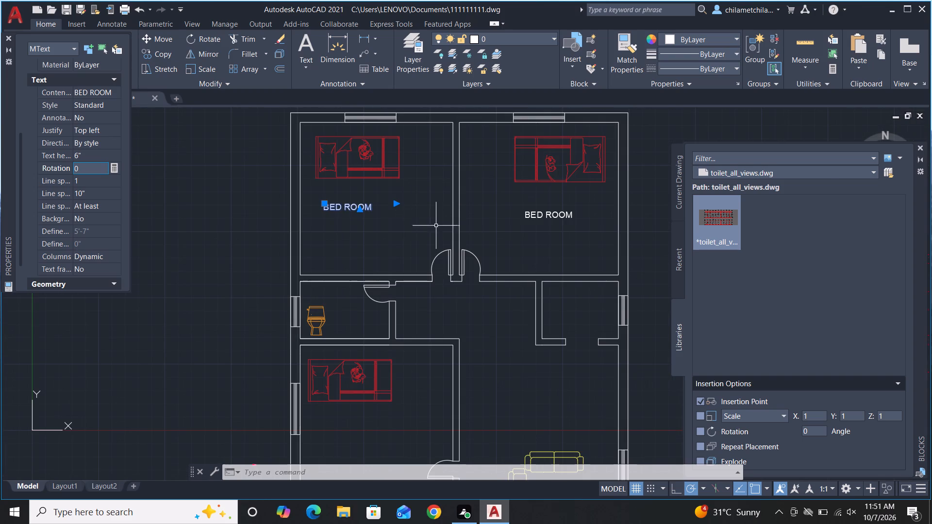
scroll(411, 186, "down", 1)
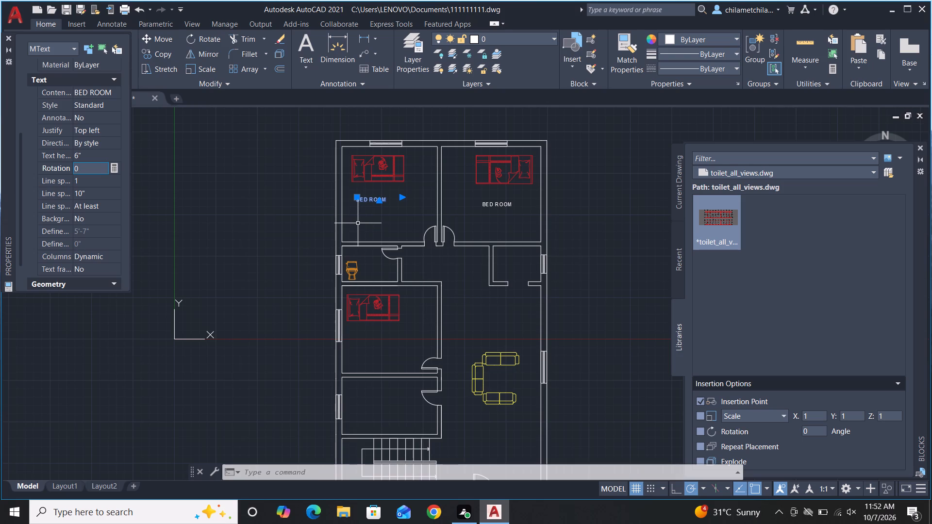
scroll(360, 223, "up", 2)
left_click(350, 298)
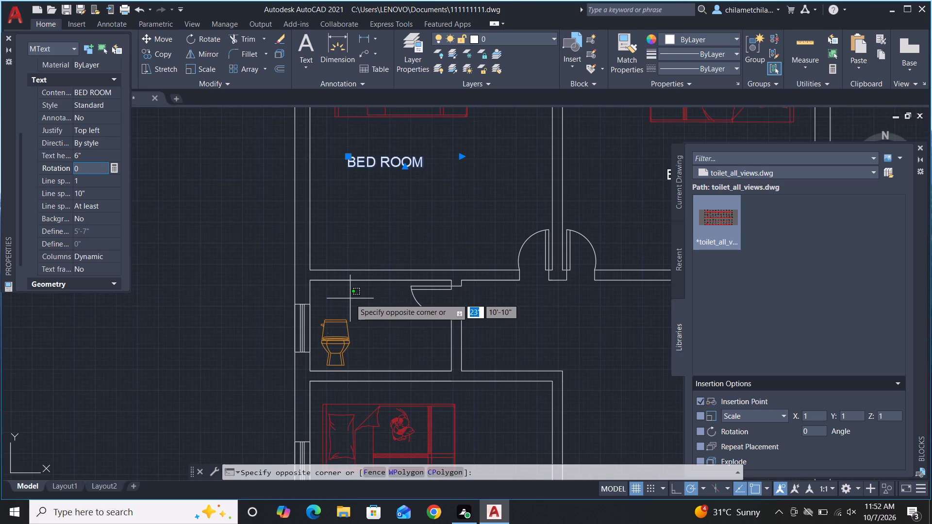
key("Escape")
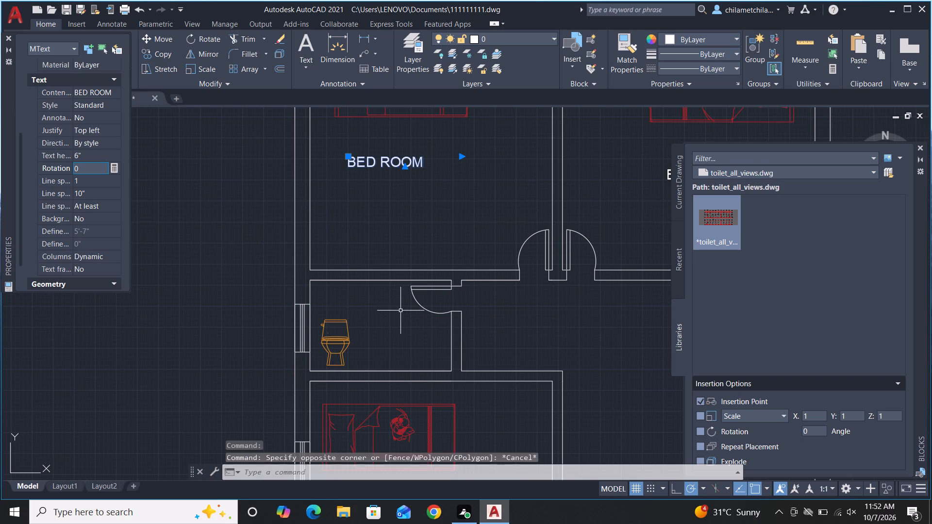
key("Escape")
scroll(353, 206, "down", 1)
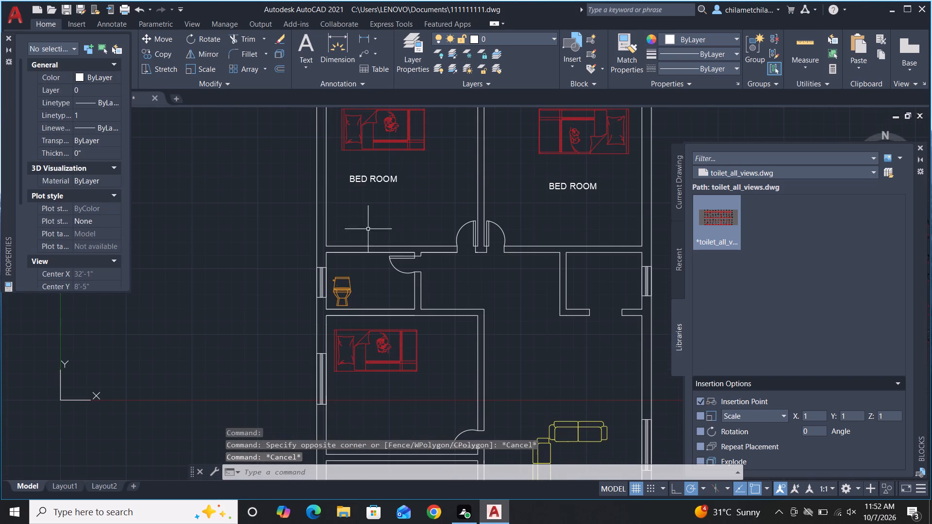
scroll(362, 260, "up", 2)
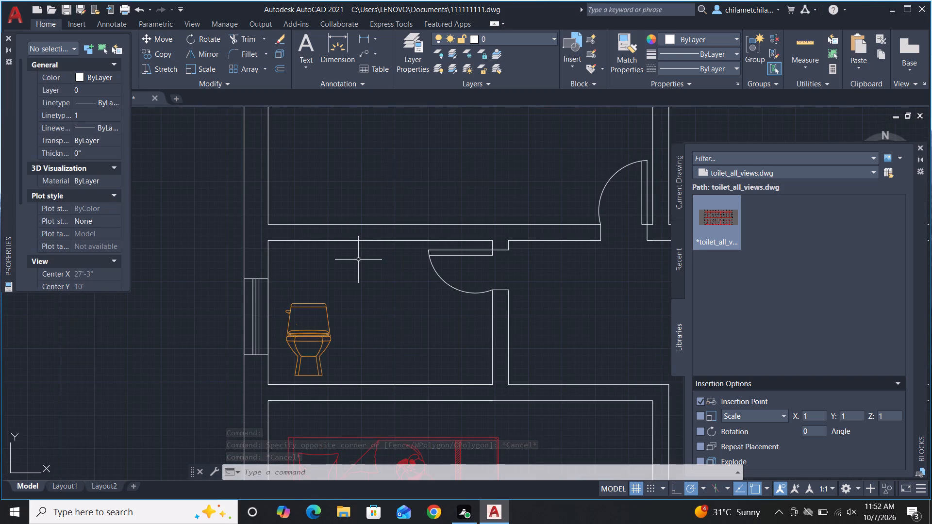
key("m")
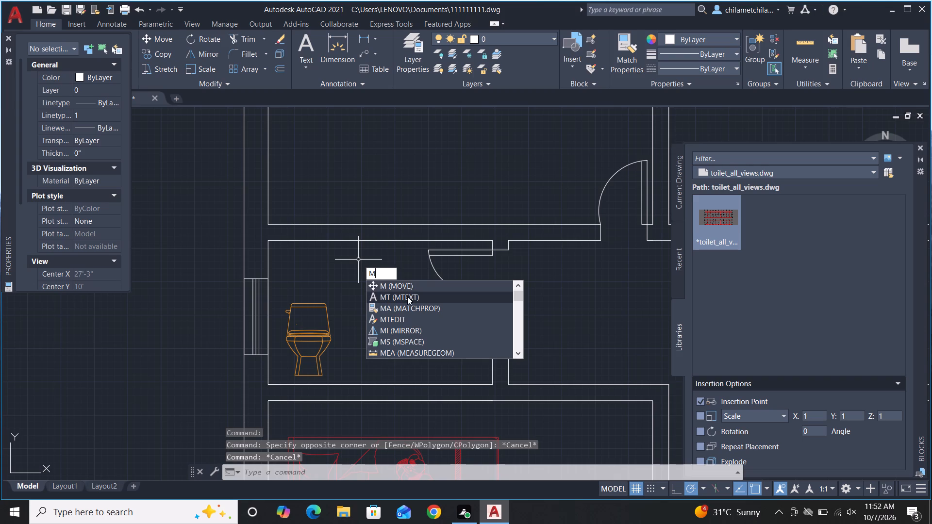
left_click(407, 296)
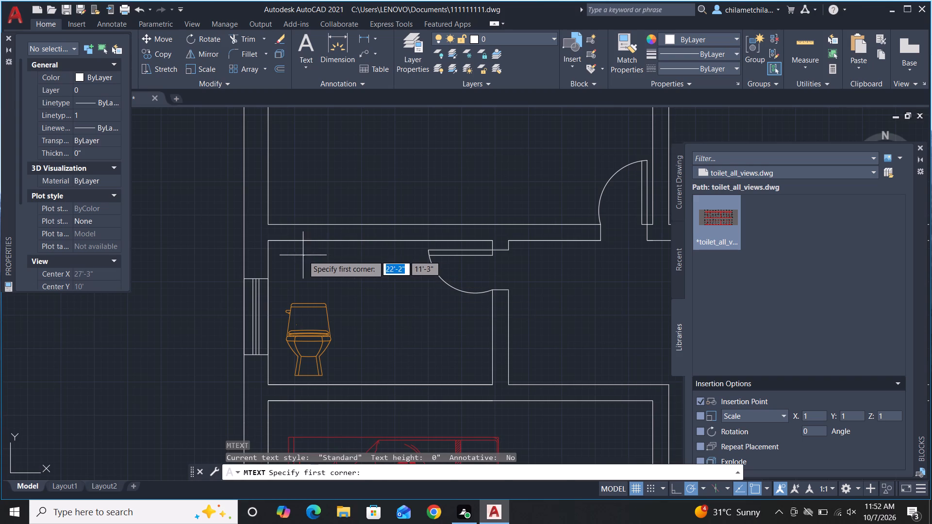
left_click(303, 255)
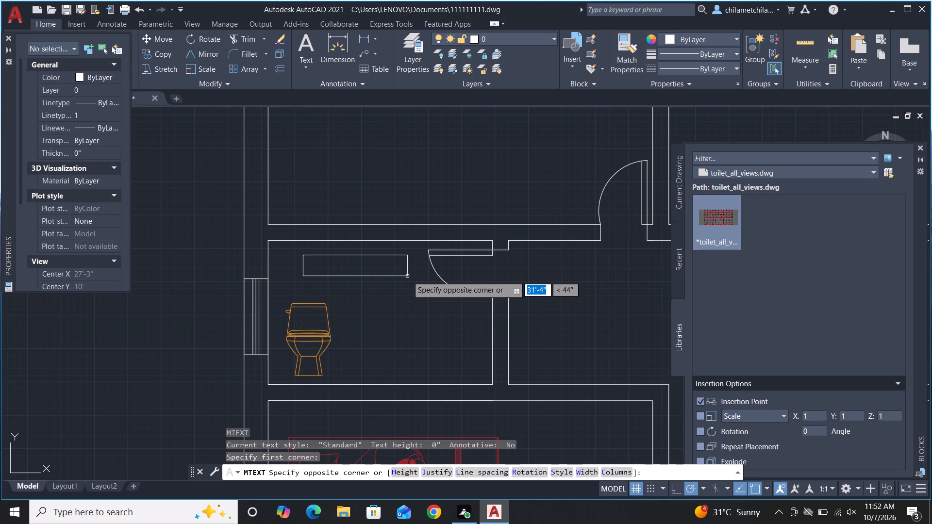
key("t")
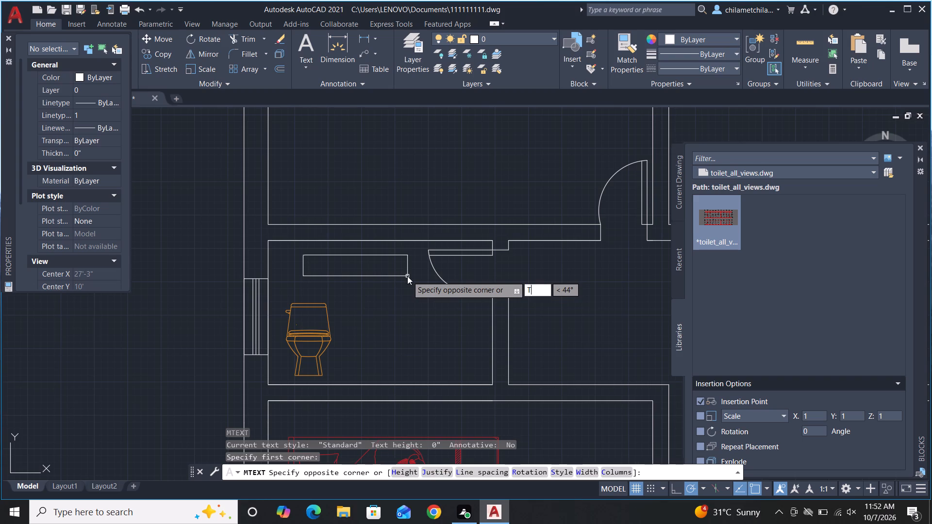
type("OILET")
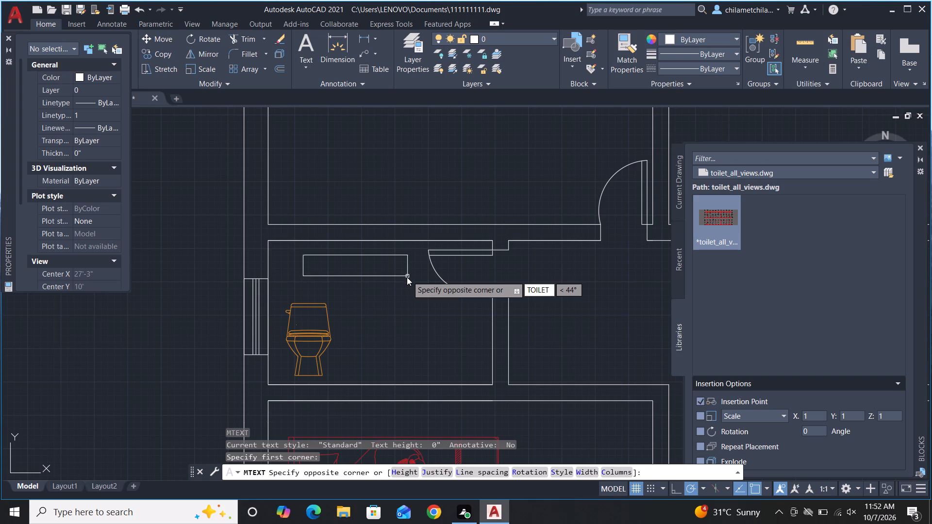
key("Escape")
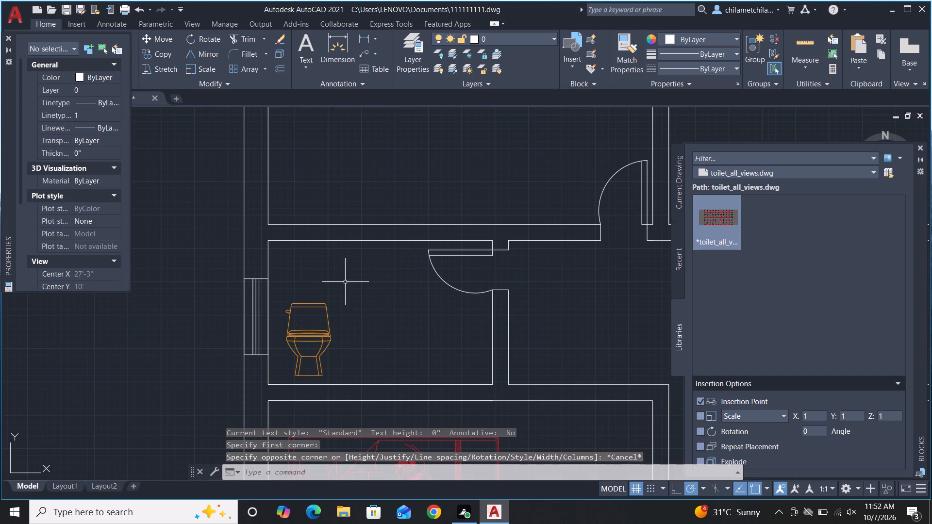
Add the multiline text "TOILET" above the toilet fixture in the toilet room.
type("MT")
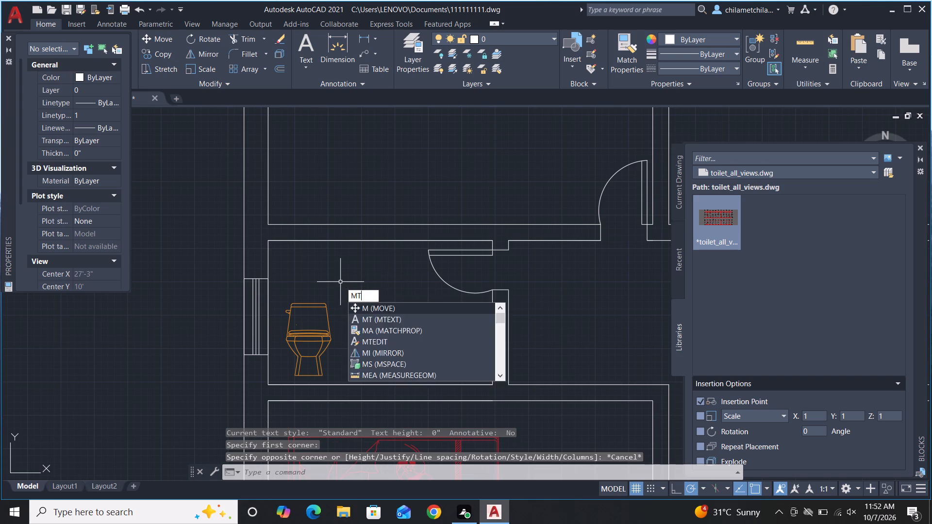
left_click(400, 308)
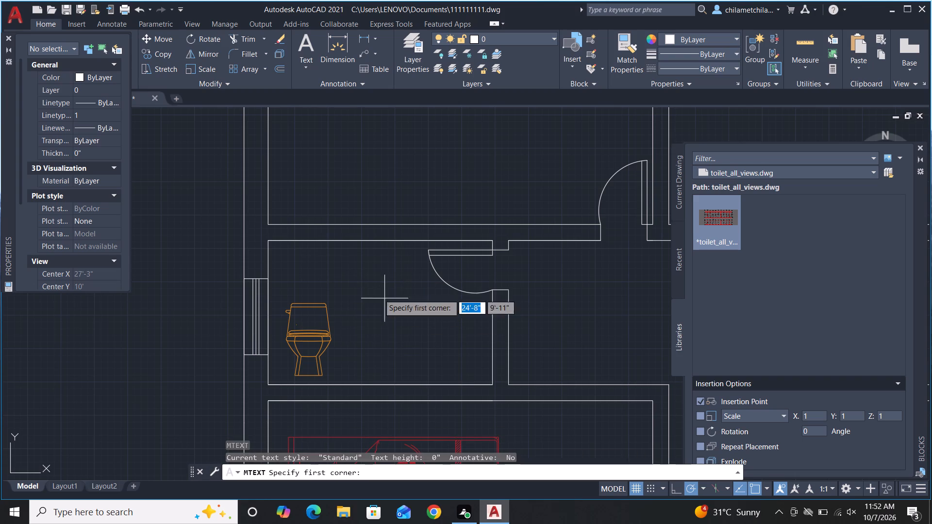
left_click(308, 258)
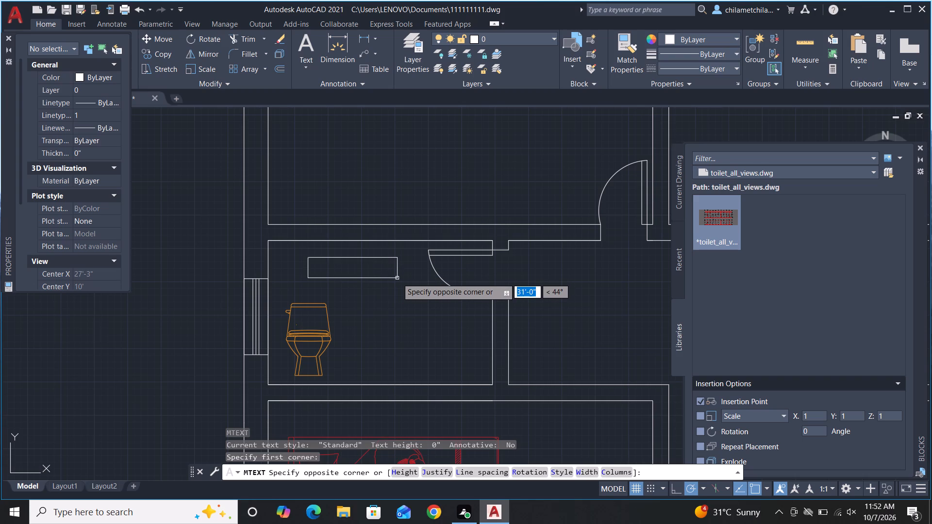
left_click(397, 278)
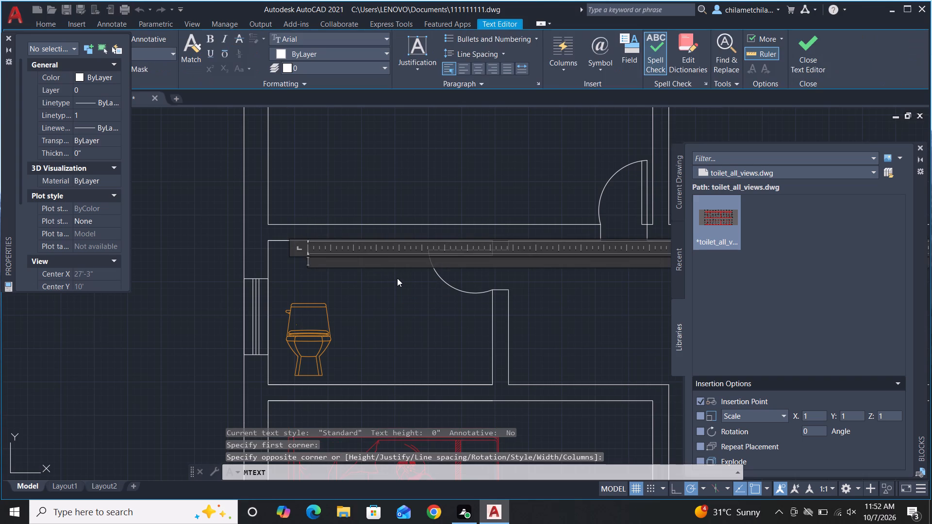
type("TOI")
type("LET")
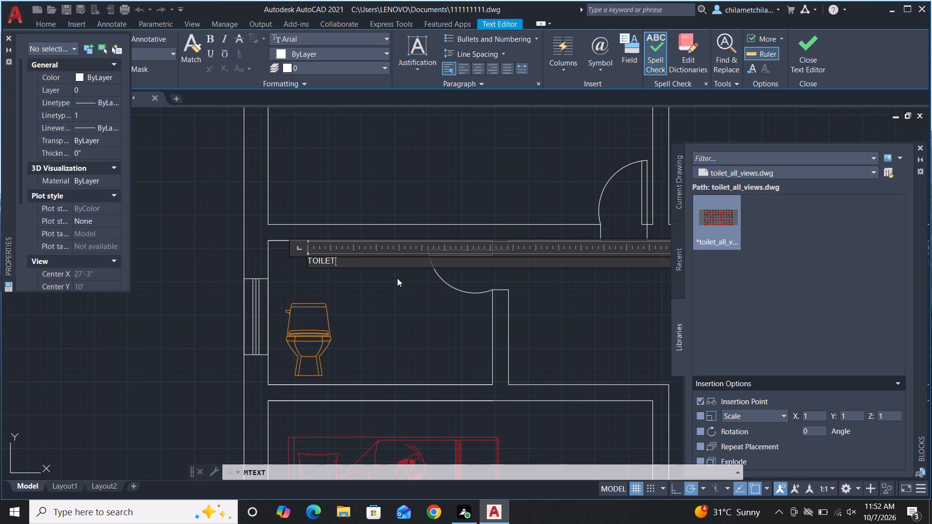
left_click(397, 278)
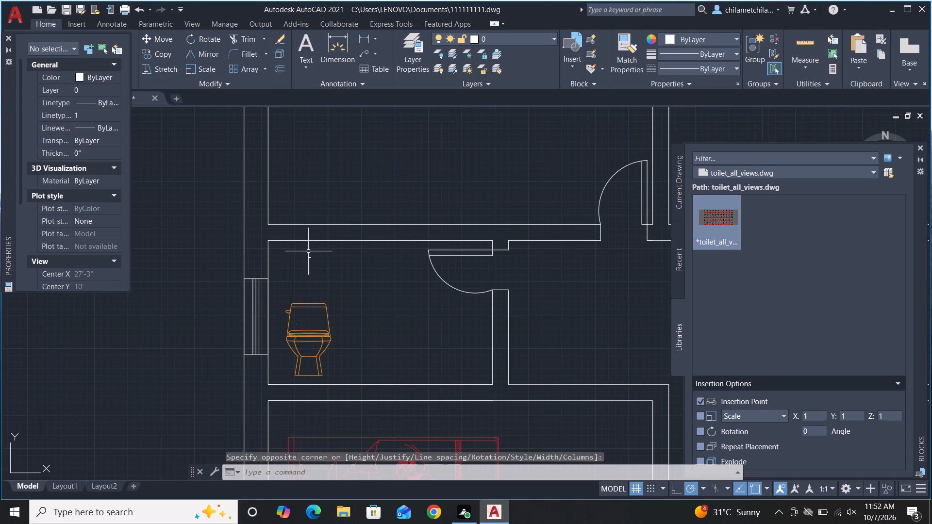
Set the text height of the toilet room label to 6".
left_click(301, 251)
left_click(349, 265)
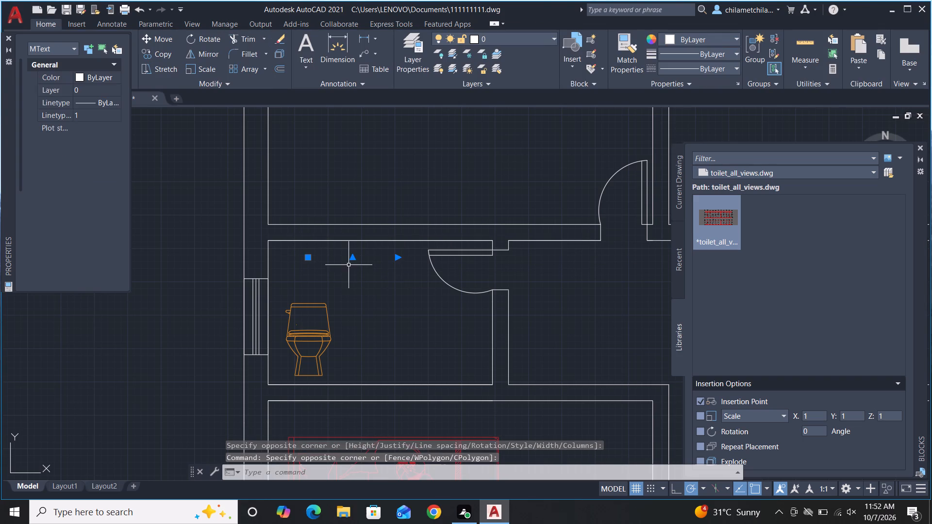
scroll(91, 100, "down", 1)
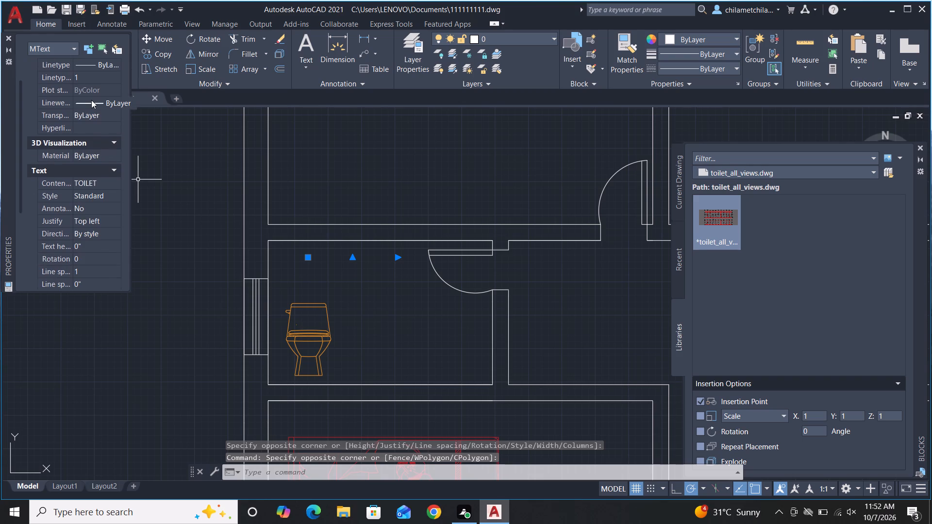
scroll(91, 100, "down", 2)
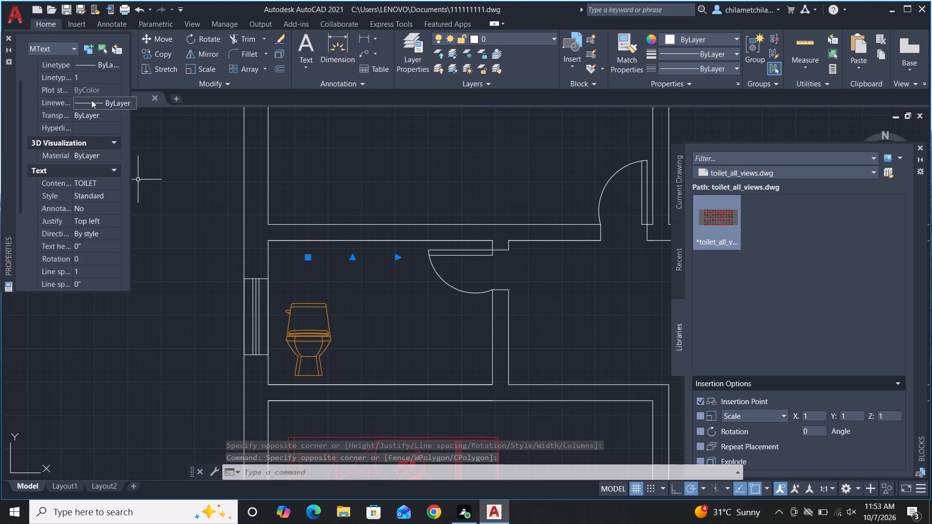
left_click(90, 242)
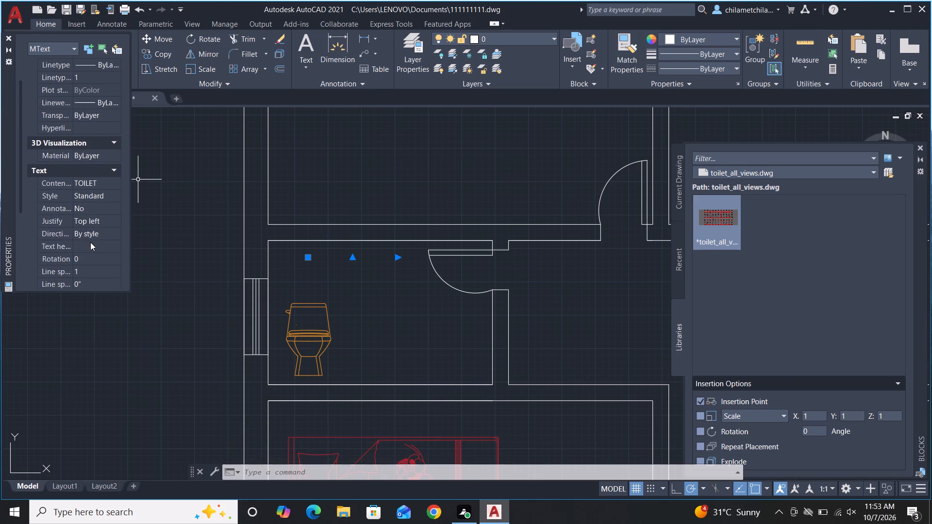
key("6")
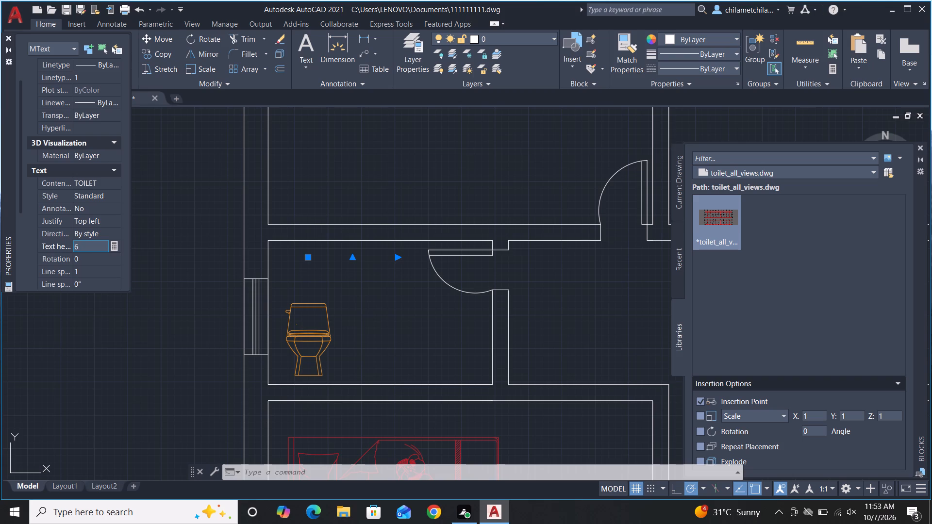
key("shift+quotedbl")
key("Return")
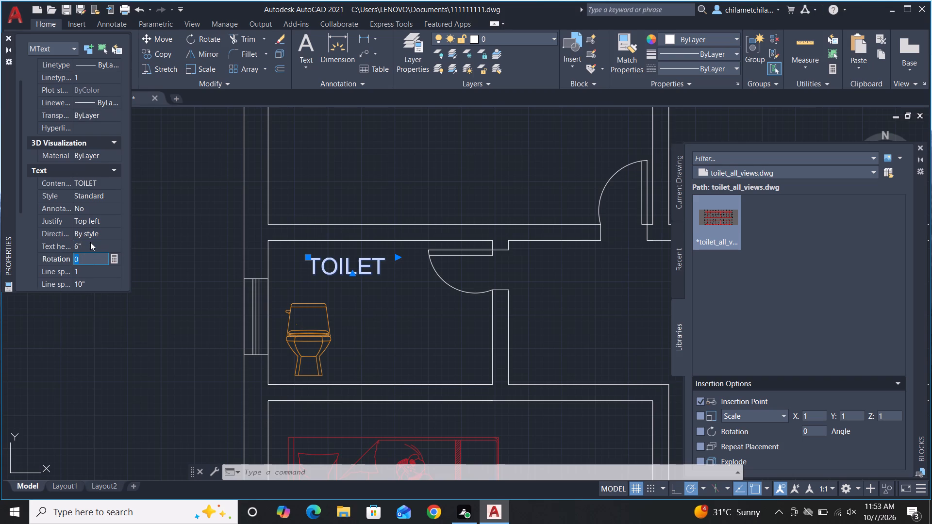
scroll(307, 180, "down", 2)
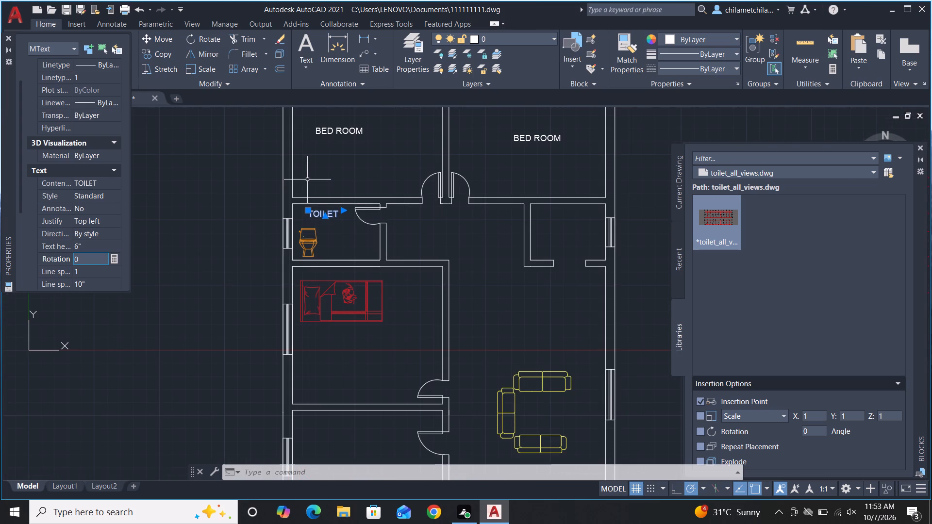
key("Escape")
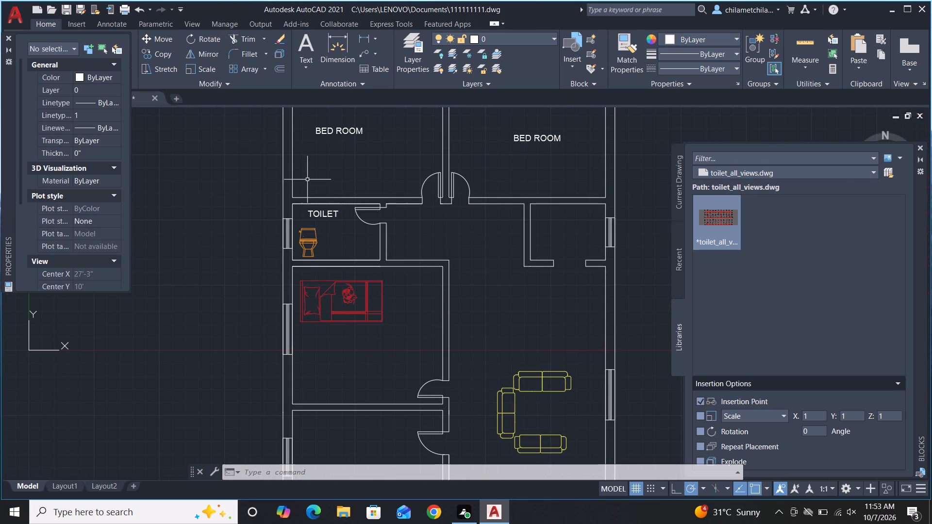
Add the multiline text "BED ROOM" beside the foot of the bed in the bedroom below the toilet.
scroll(548, 153, "down", 2)
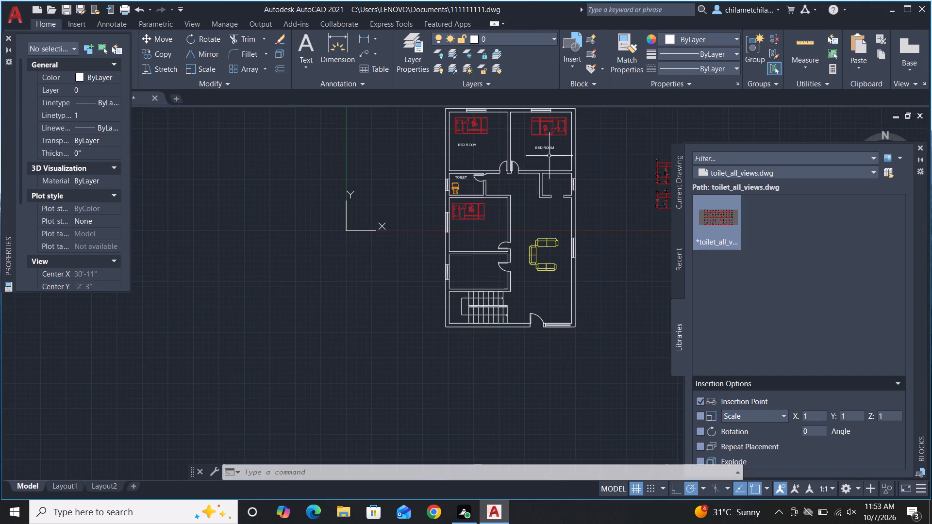
scroll(498, 211, "up", 3)
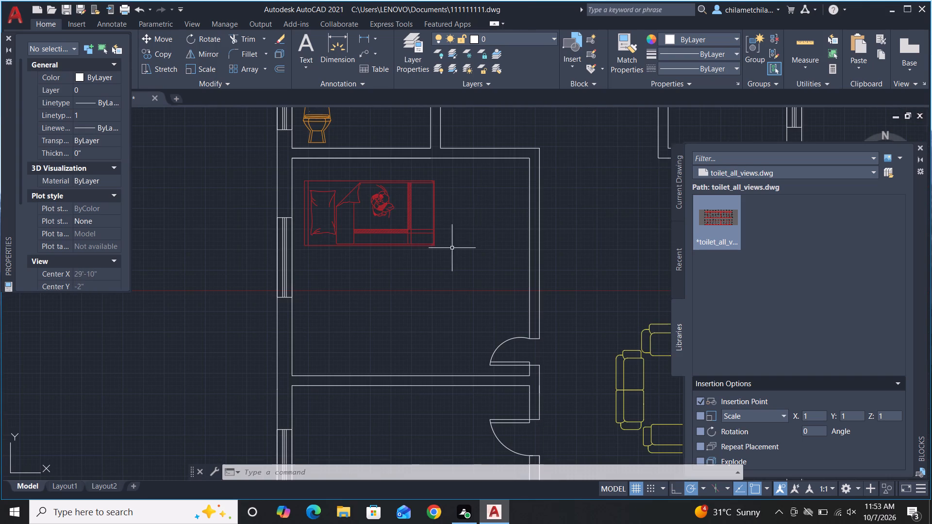
key("m")
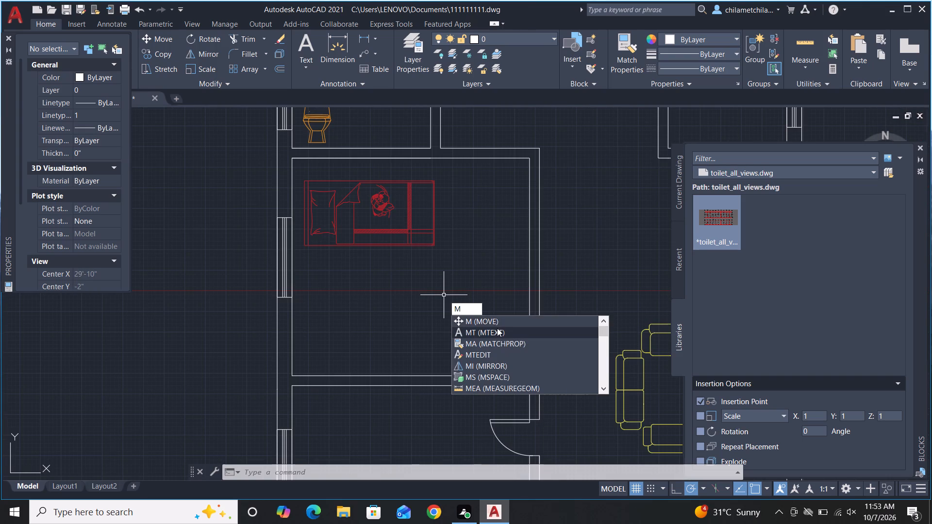
left_click(497, 328)
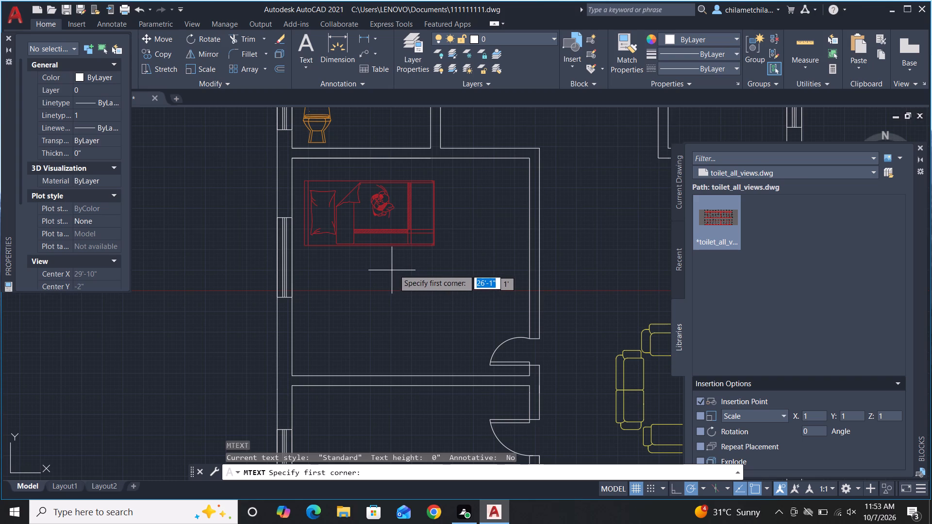
left_click(449, 198)
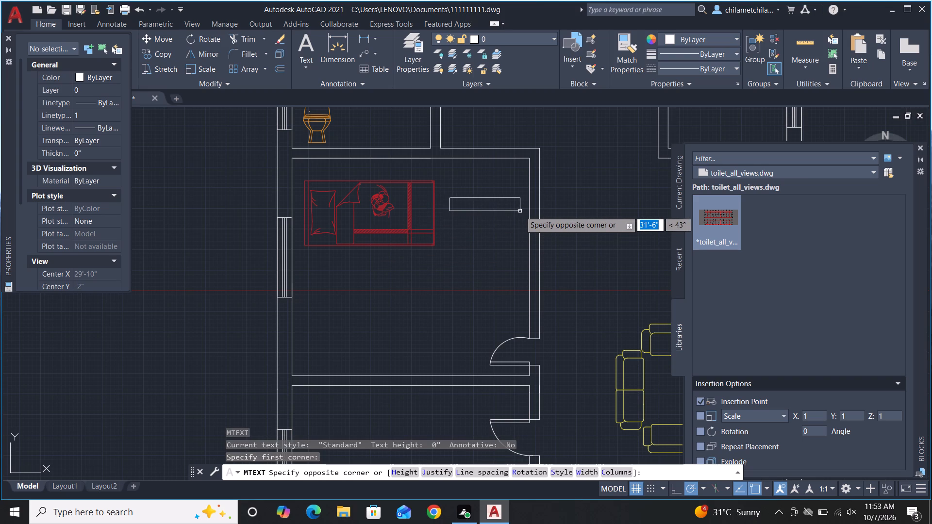
left_click(520, 211)
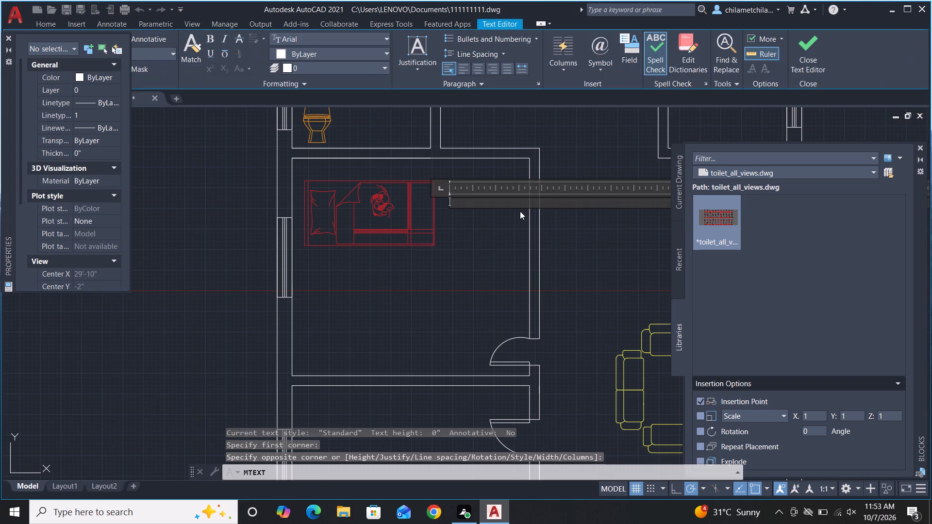
key("b")
key("e")
key("d")
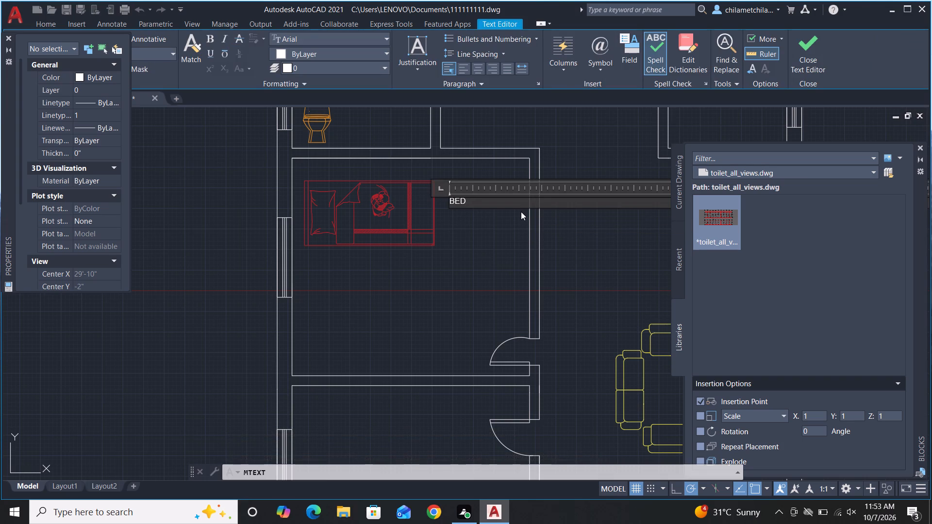
key("space")
type("ROO")
key("m")
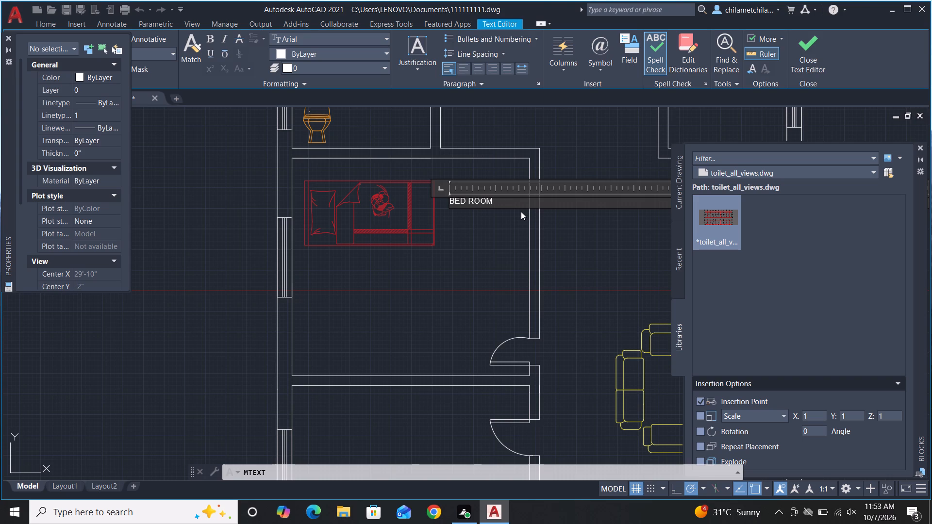
left_click(521, 212)
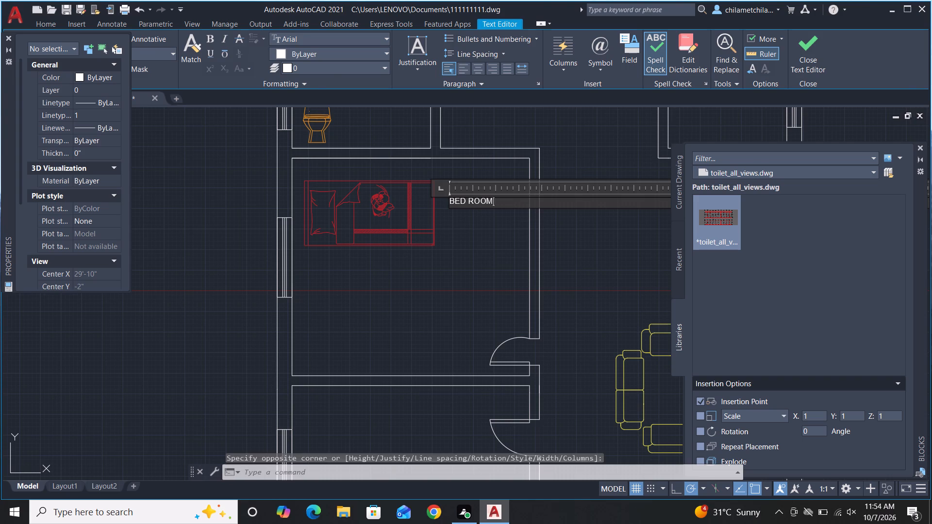
Set the text height of the bedroom label beside the bed below the toilet to 6".
left_click(442, 195)
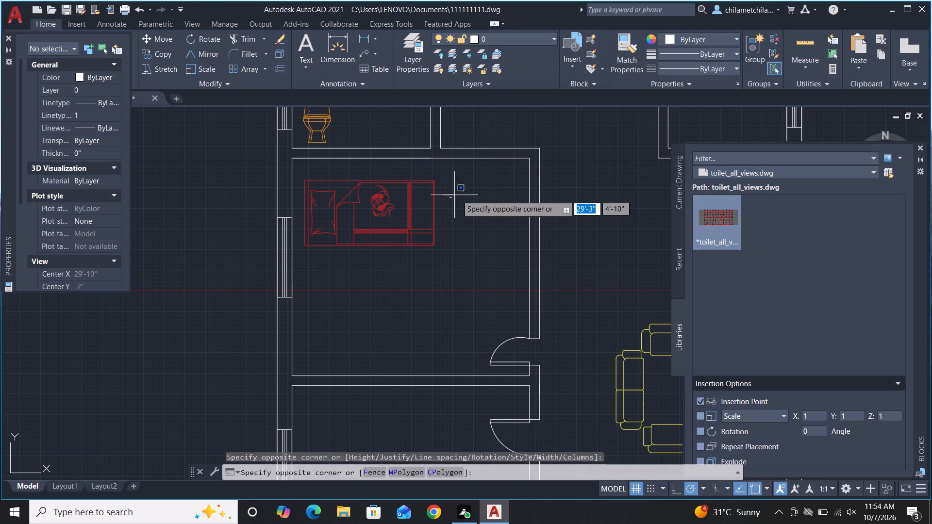
left_click(474, 214)
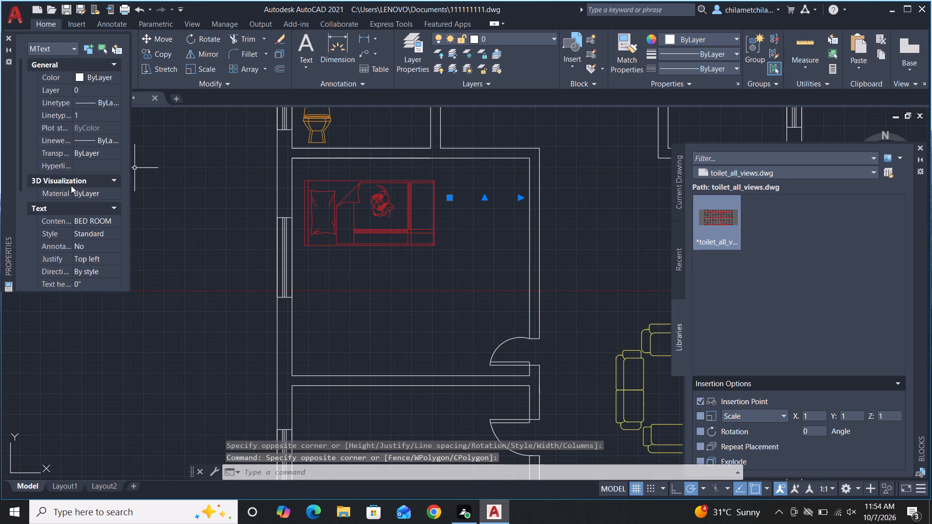
scroll(96, 154, "down", 2)
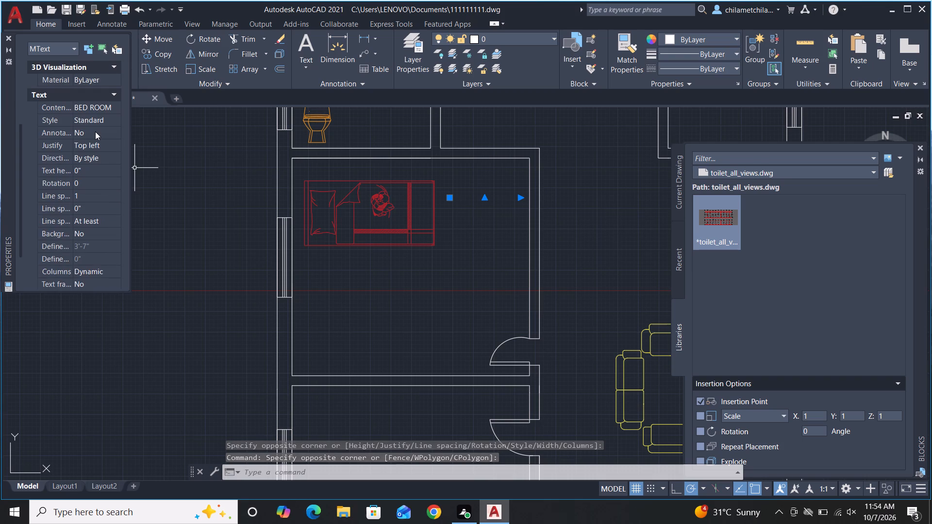
scroll(95, 131, "down", 1)
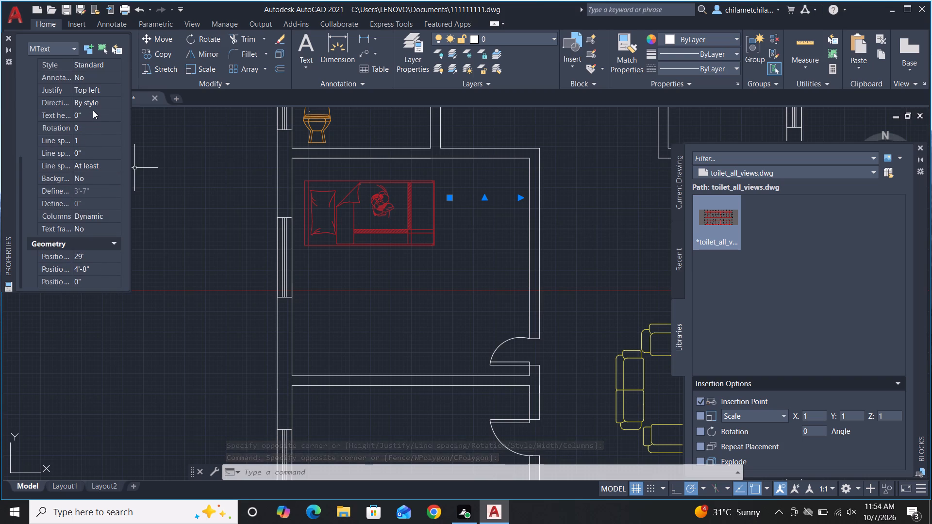
left_click(93, 110)
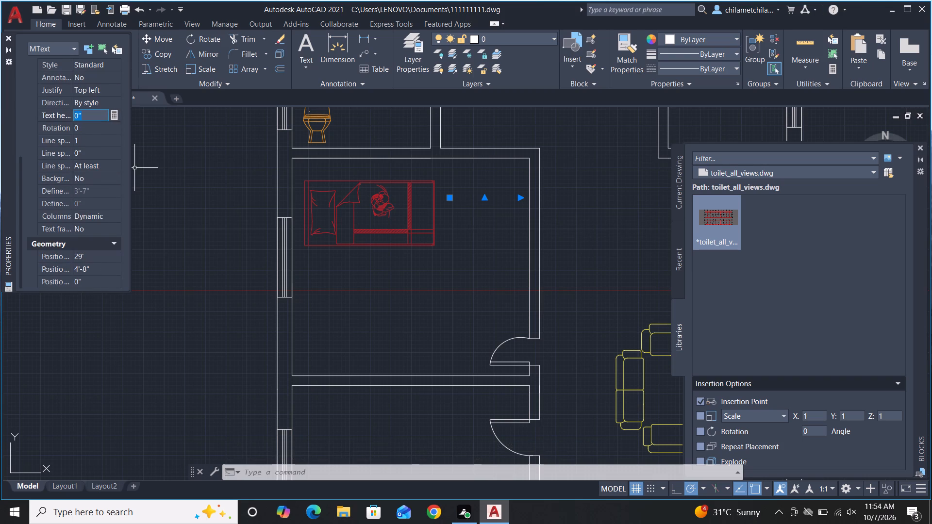
key("6")
key("shift+quotedbl")
key("Return")
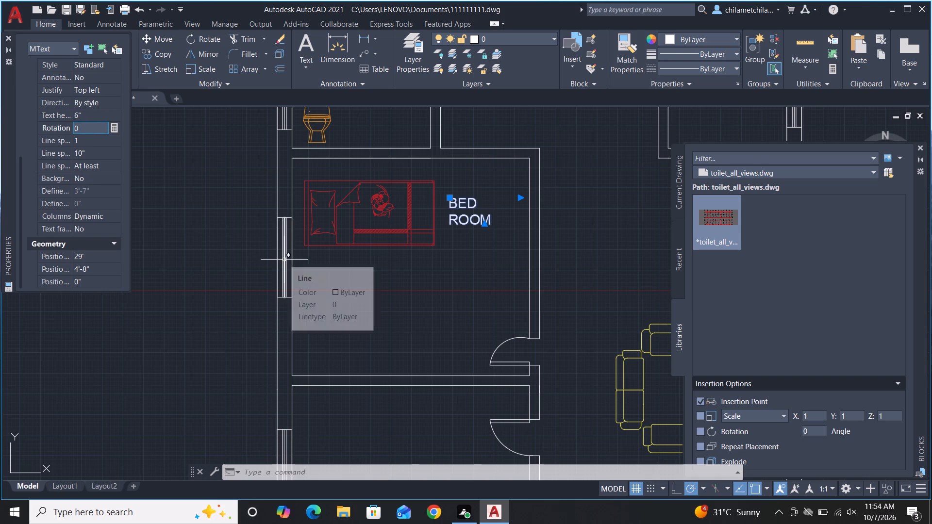
Add the multiline text "KITCHEN" in the upper part of the room between the lower bedroom and the staircase.
key("Escape")
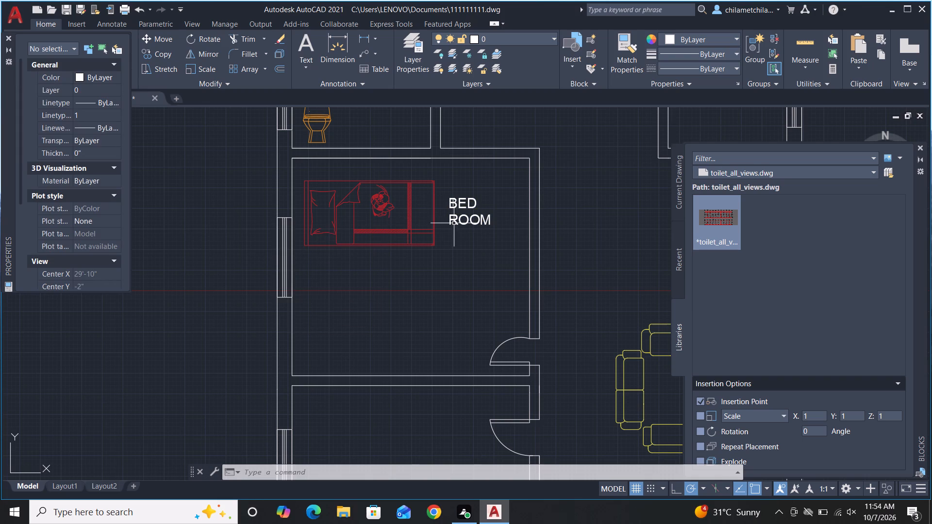
scroll(487, 179, "down", 1)
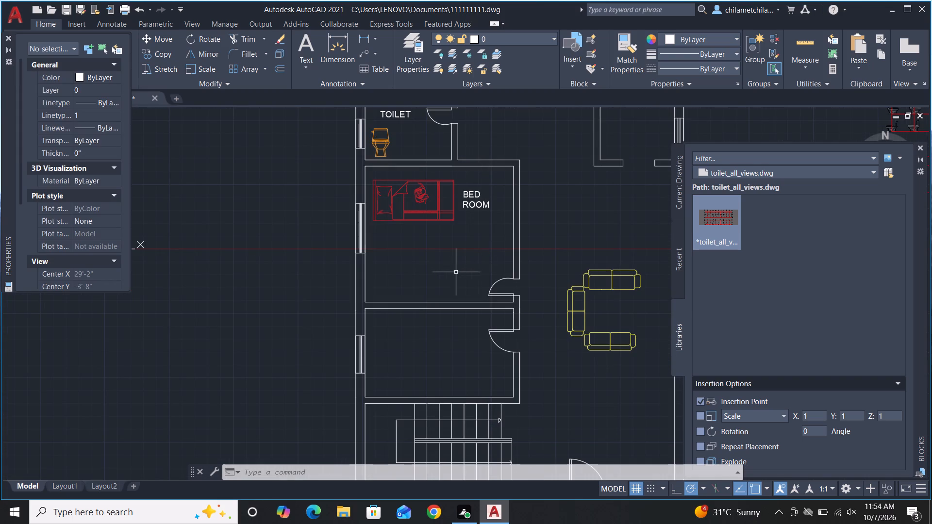
scroll(509, 151, "down", 1)
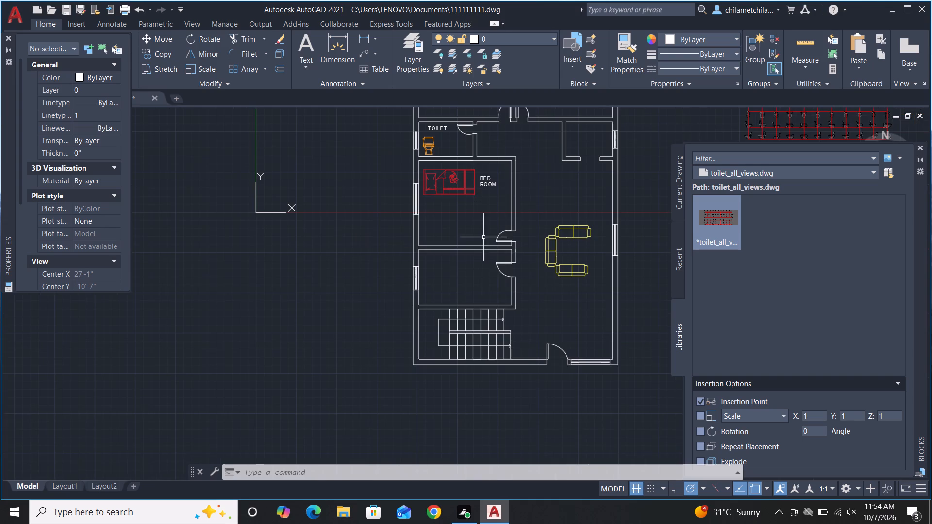
scroll(472, 263, "up", 2)
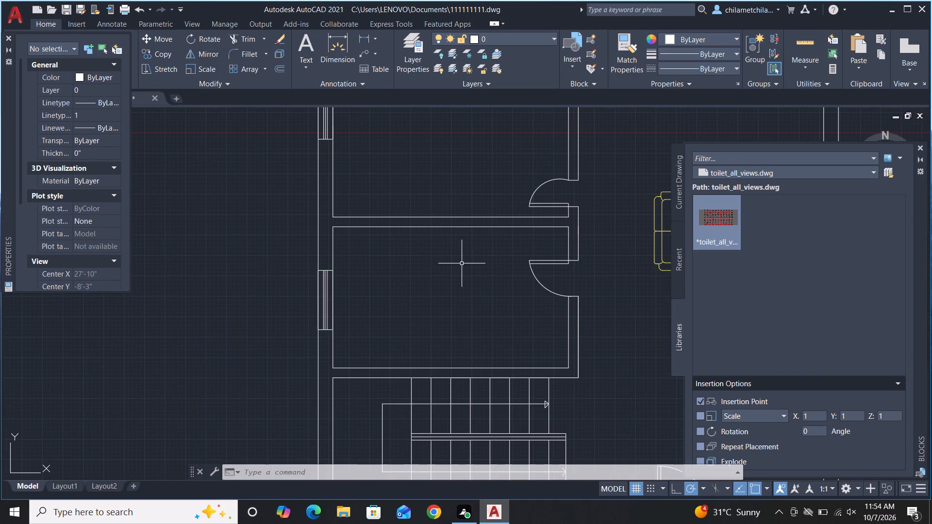
scroll(383, 198, "down", 1)
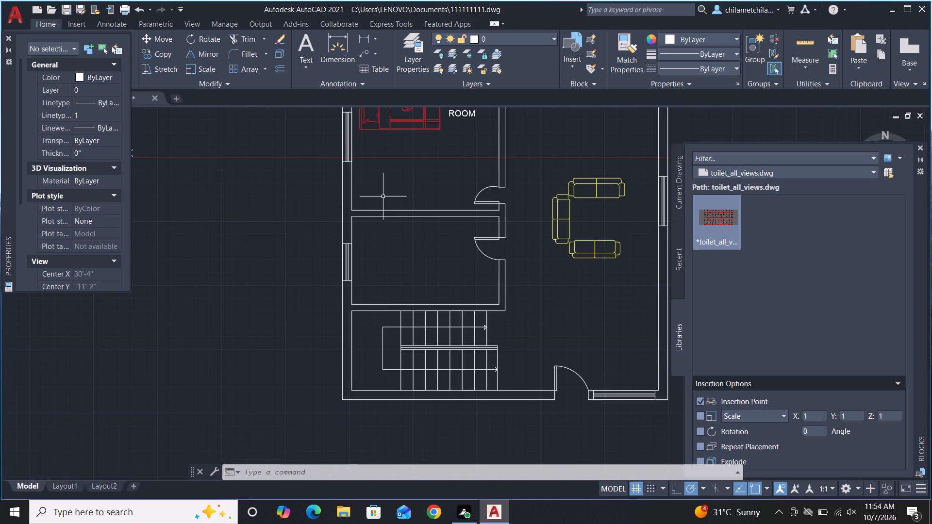
scroll(398, 265, "up", 1)
scroll(378, 229, "down", 1)
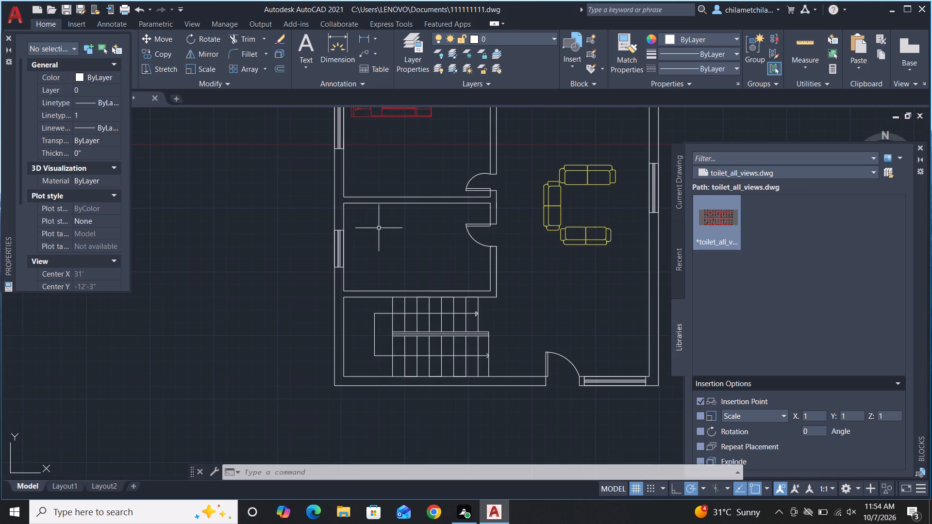
key("m")
left_click(444, 261)
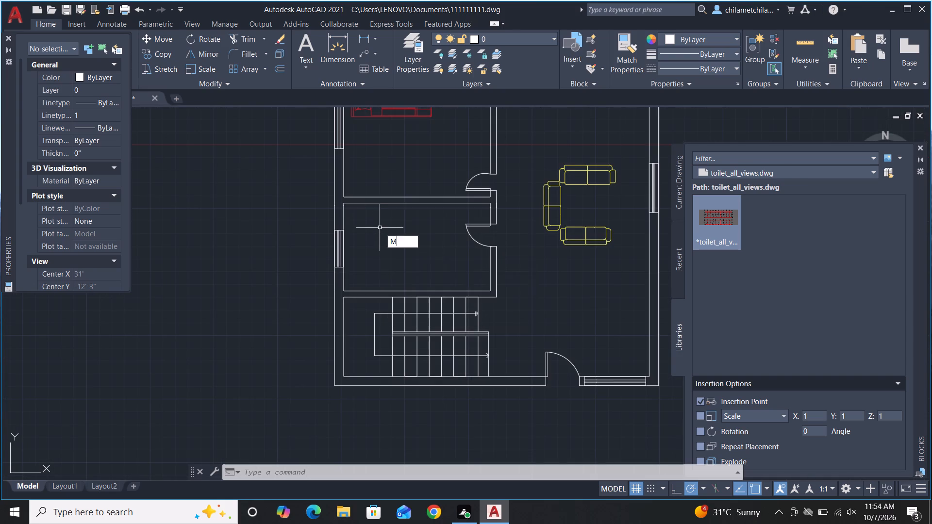
left_click(385, 219)
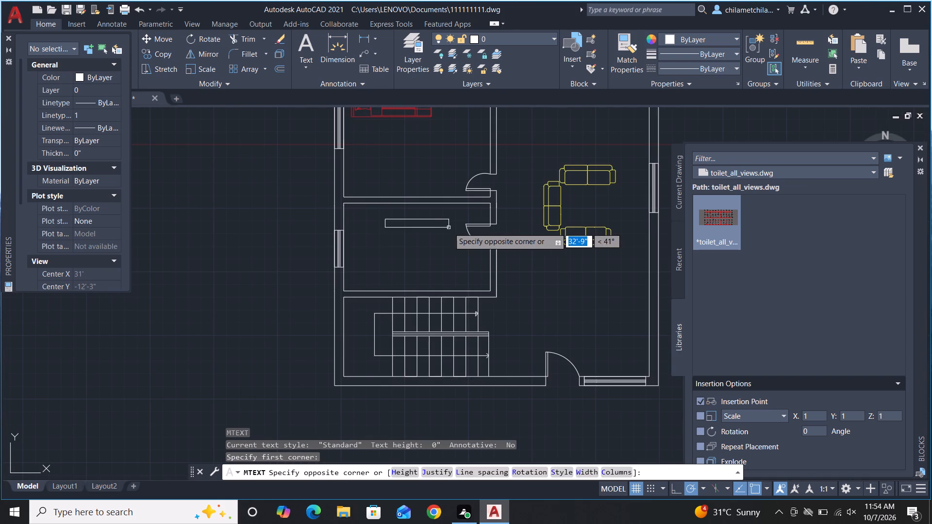
left_click(449, 233)
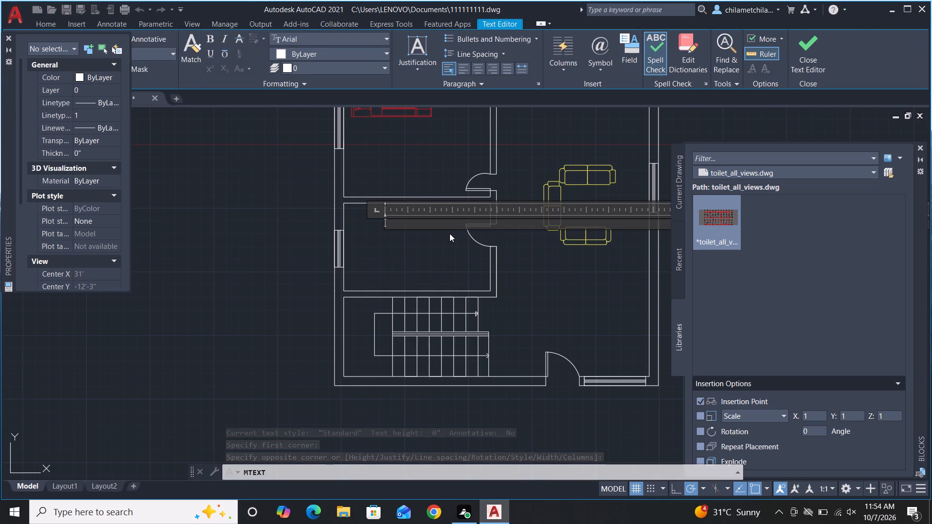
type("KI")
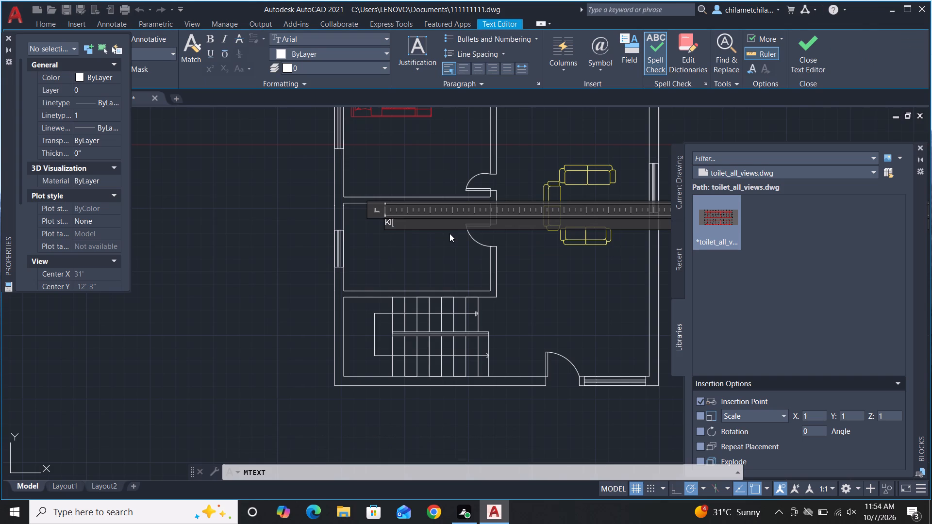
key("t")
type("CHE")
key("n")
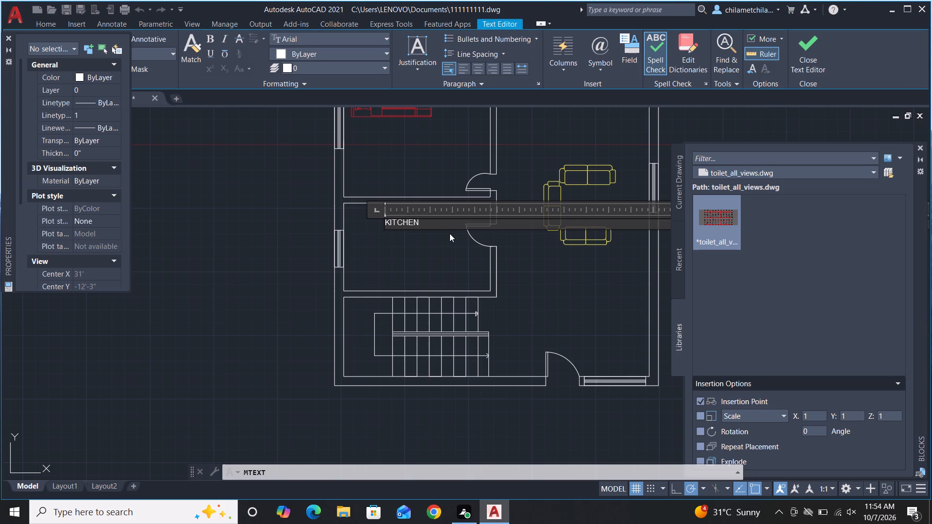
left_click(449, 233)
Set the text height of the kitchen label to 6".
left_click(376, 212)
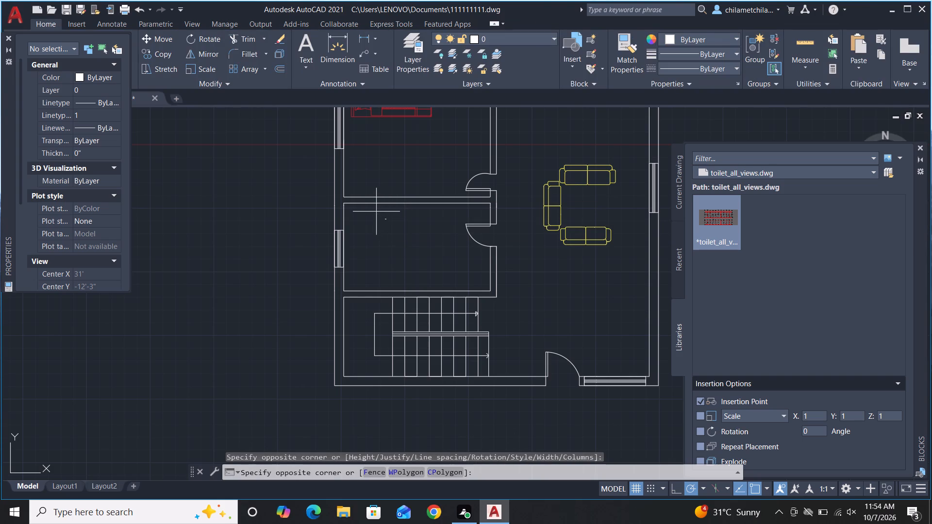
left_click(407, 236)
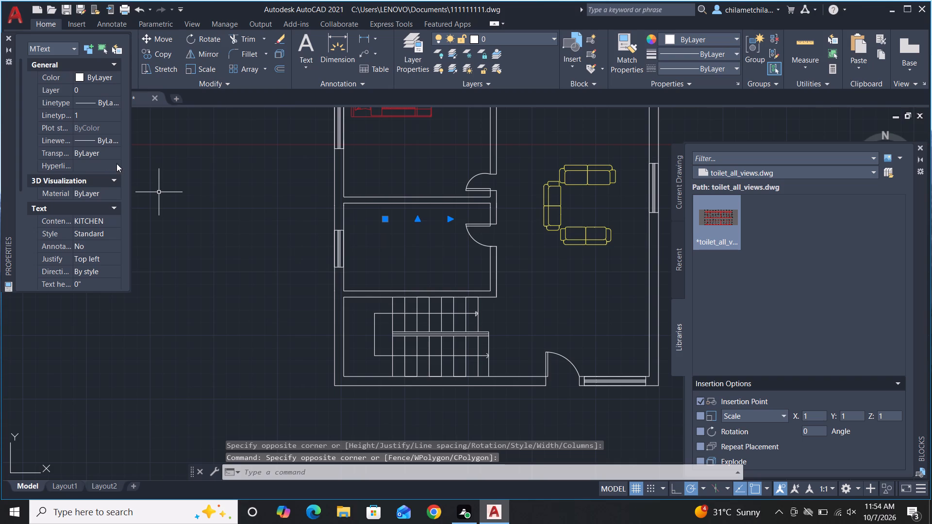
scroll(116, 163, "down", 1)
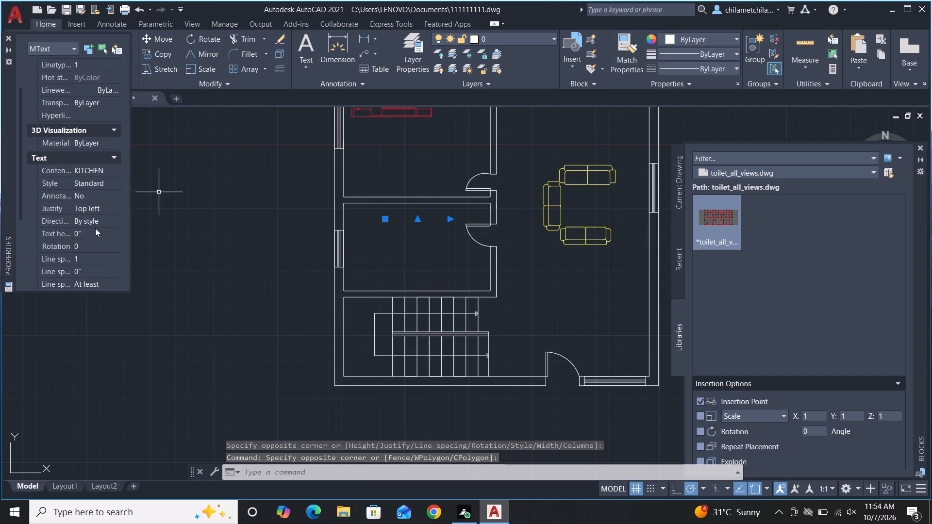
left_click(95, 228)
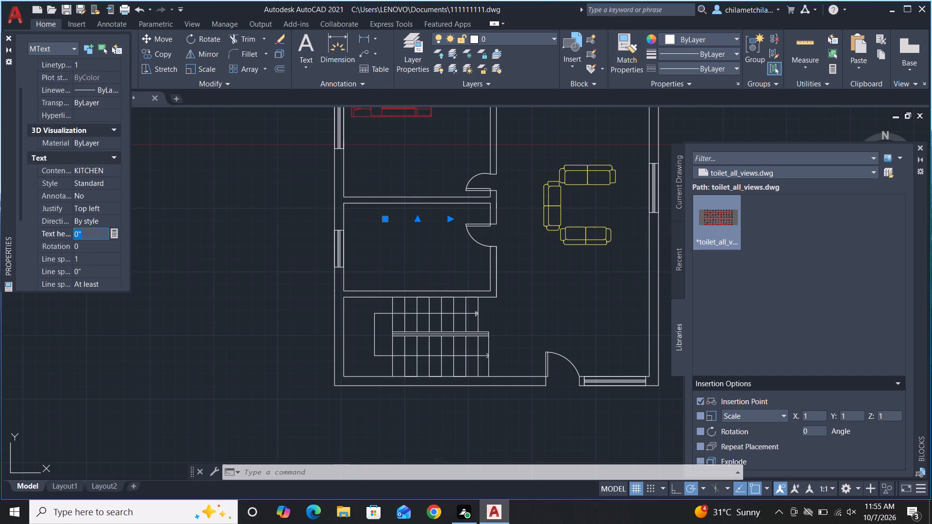
key("6")
key("shift+quotedbl")
key("Return")
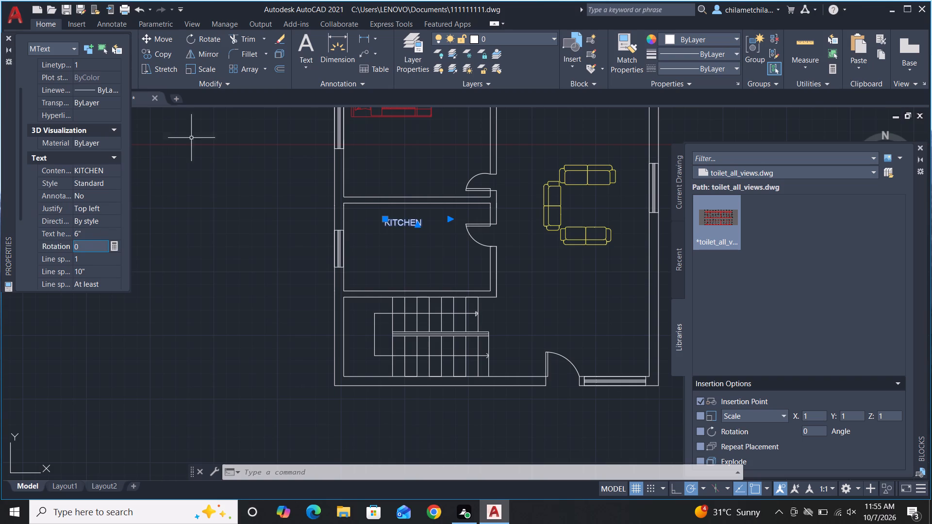
scroll(440, 217, "down", 1)
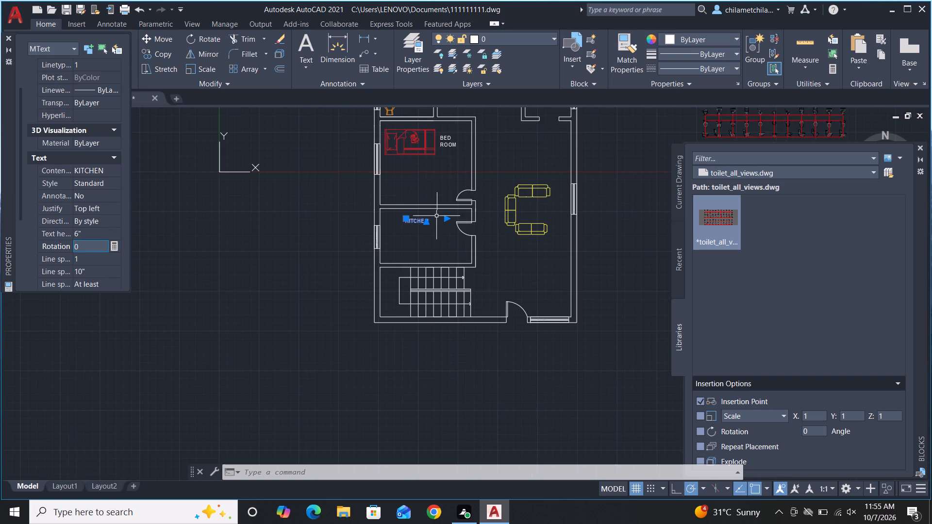
key("Escape")
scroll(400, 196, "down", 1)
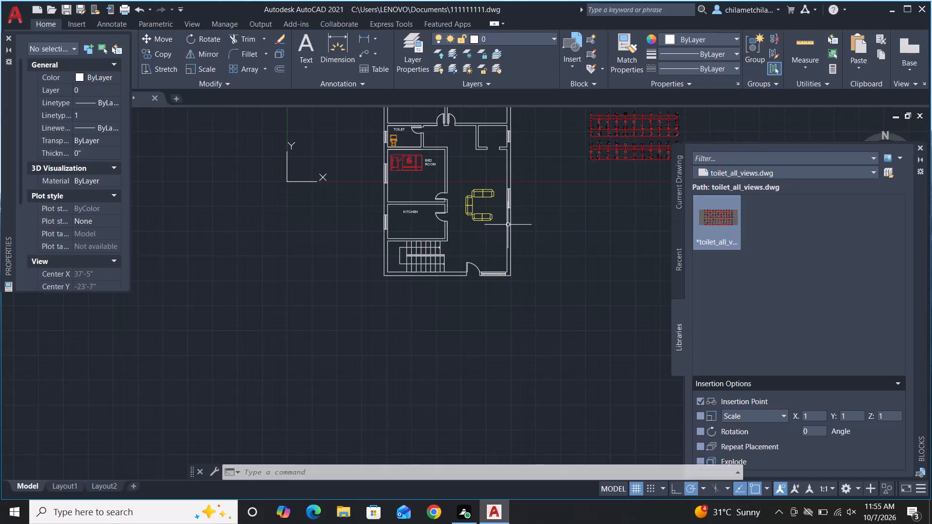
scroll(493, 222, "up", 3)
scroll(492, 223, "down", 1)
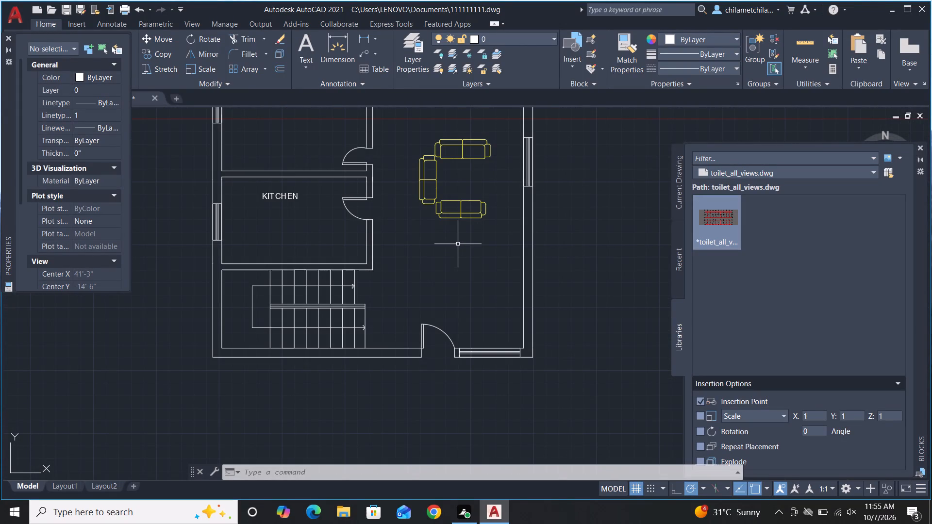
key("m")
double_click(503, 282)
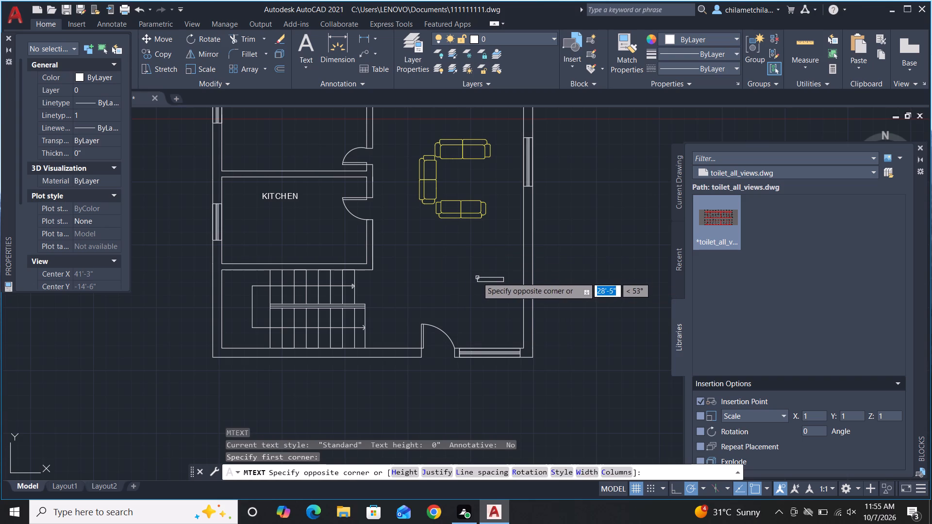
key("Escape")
Add the multiline text "LIVING HALL" just below the yellow sofa set in the large room beside the kitchen.
key("space")
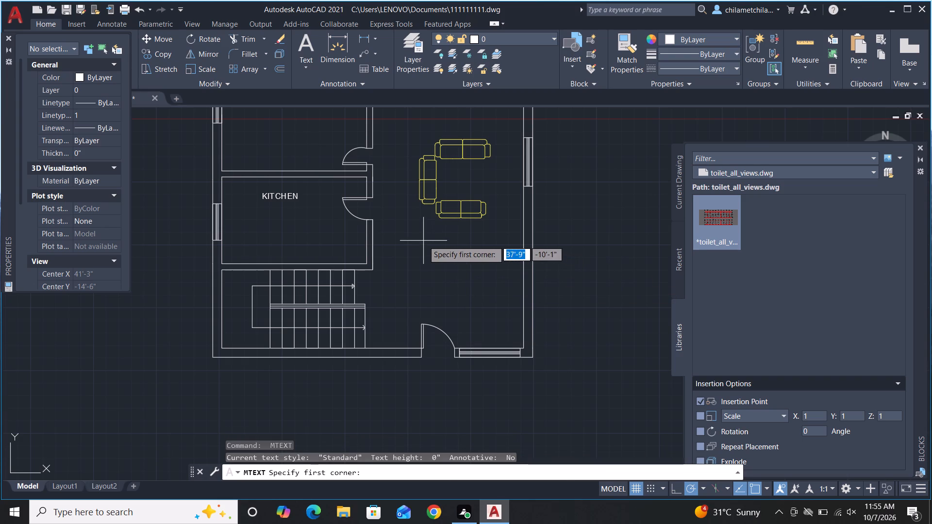
left_click(424, 243)
left_click(499, 265)
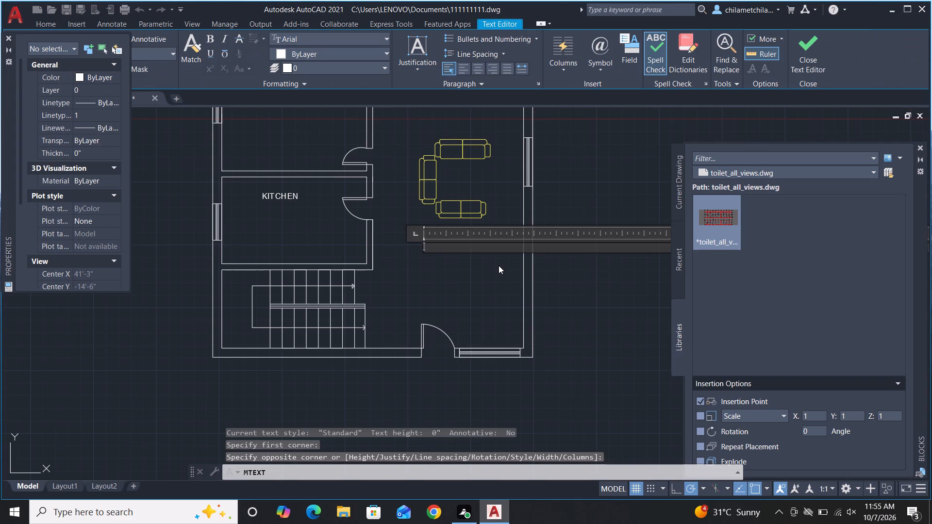
type("LIVING")
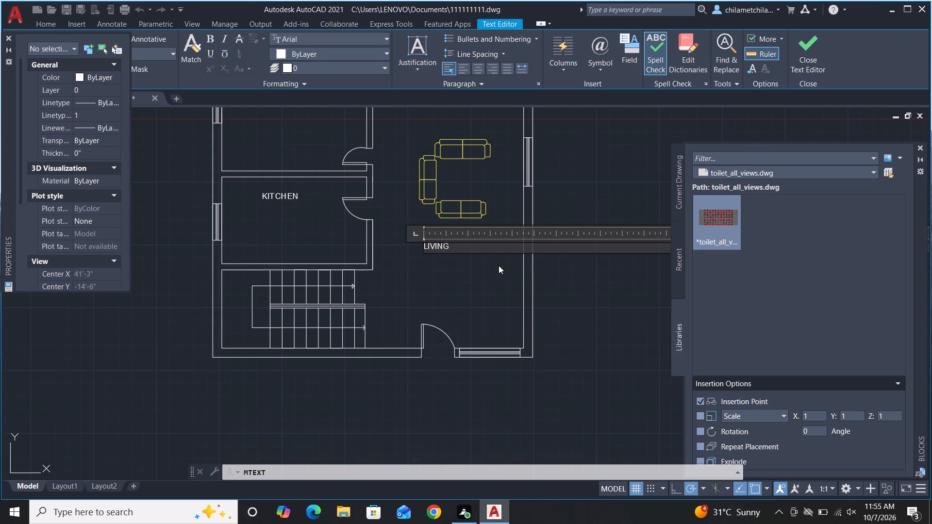
key("space")
type("HA")
type("LL")
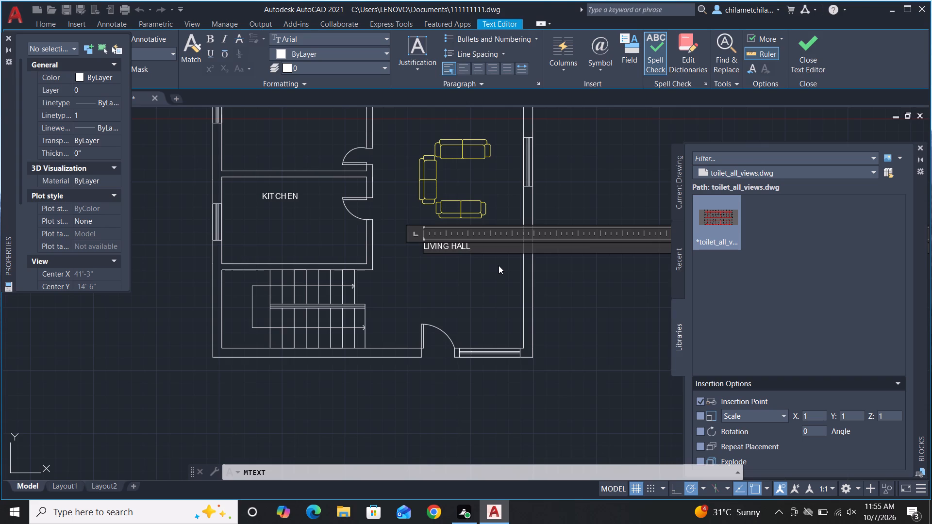
left_click(499, 265)
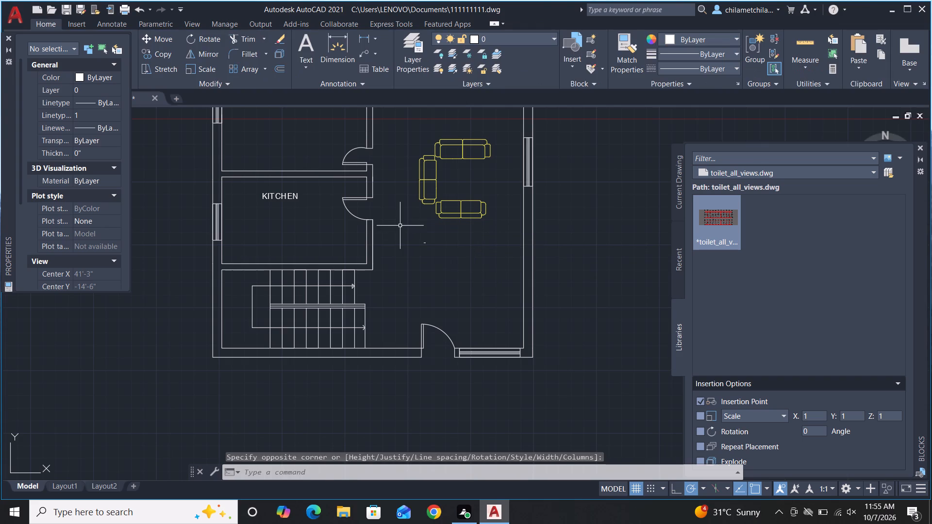
Set the text height of the living hall label below the sofas to 6".
left_click_drag(403, 223, 412, 224)
left_click(481, 293)
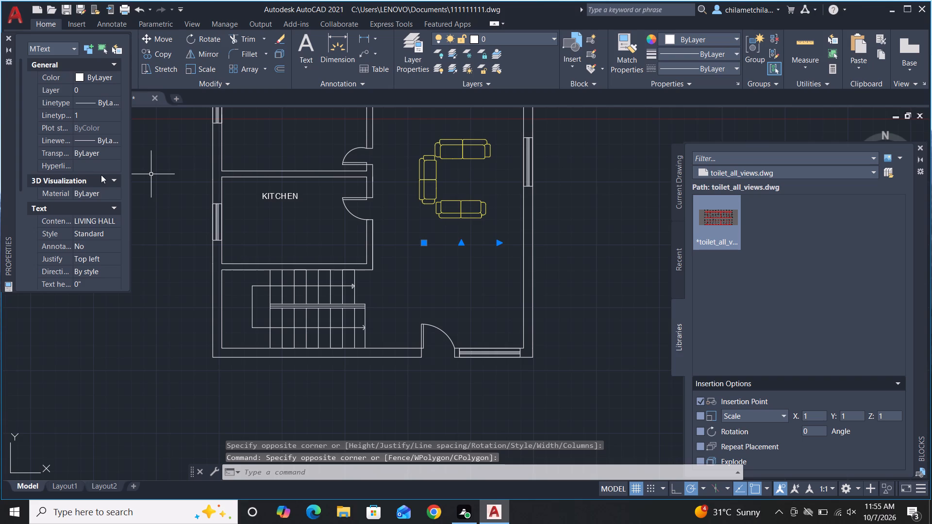
scroll(104, 200, "down", 2)
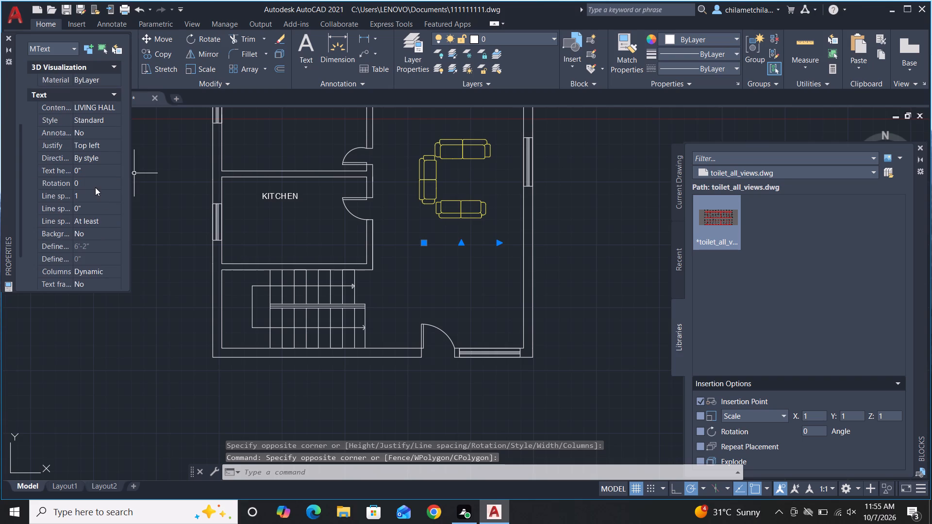
left_click(103, 165)
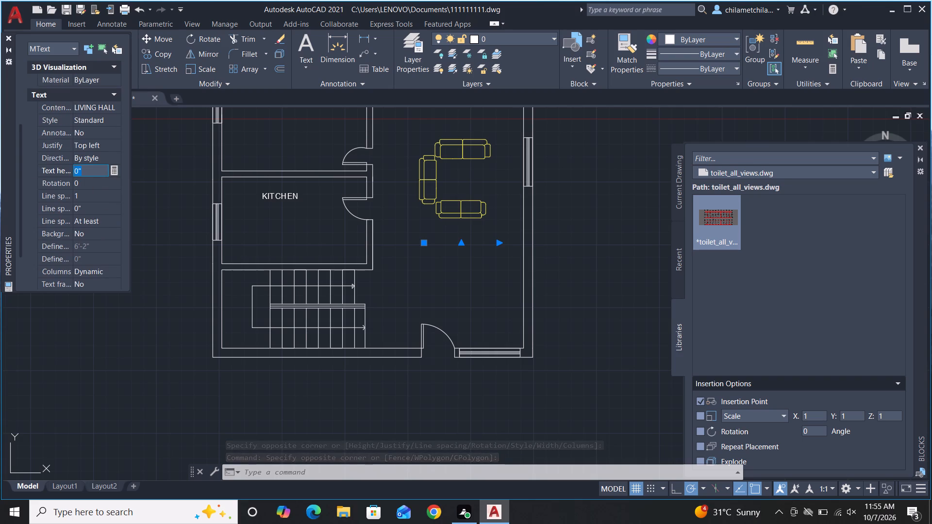
key("6")
key("shift+quotedbl")
key("Return")
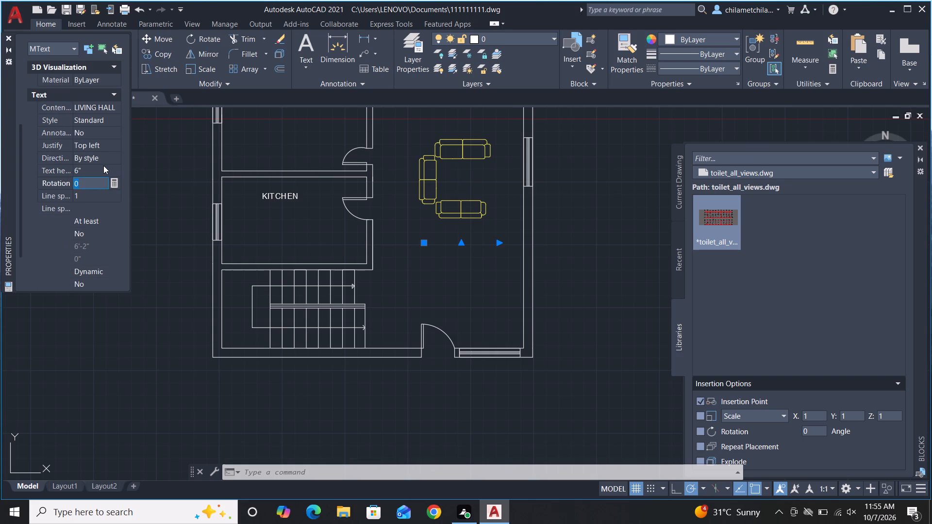
key("Escape")
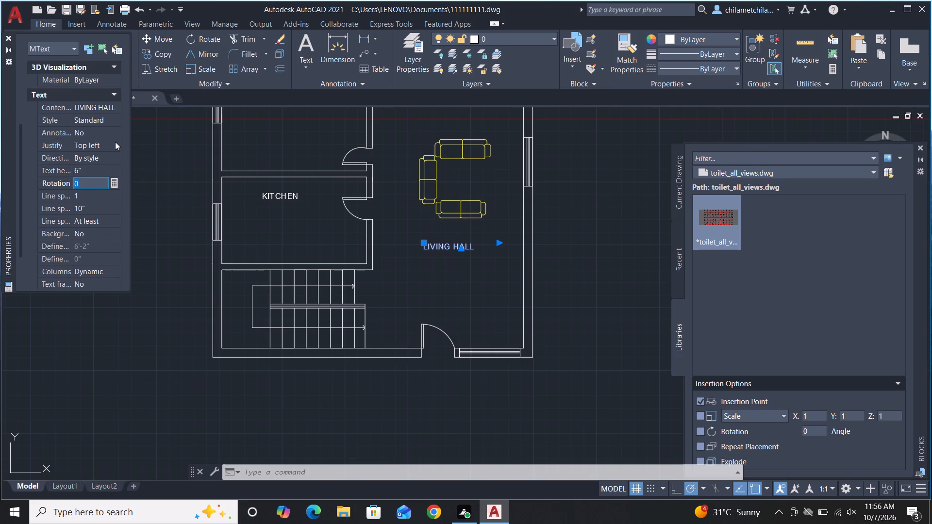
Add the multiline text "POOJA ROOM" in the upper part of the small room directly below the upper-right bedroom.
key("Escape")
scroll(320, 150, "down", 1)
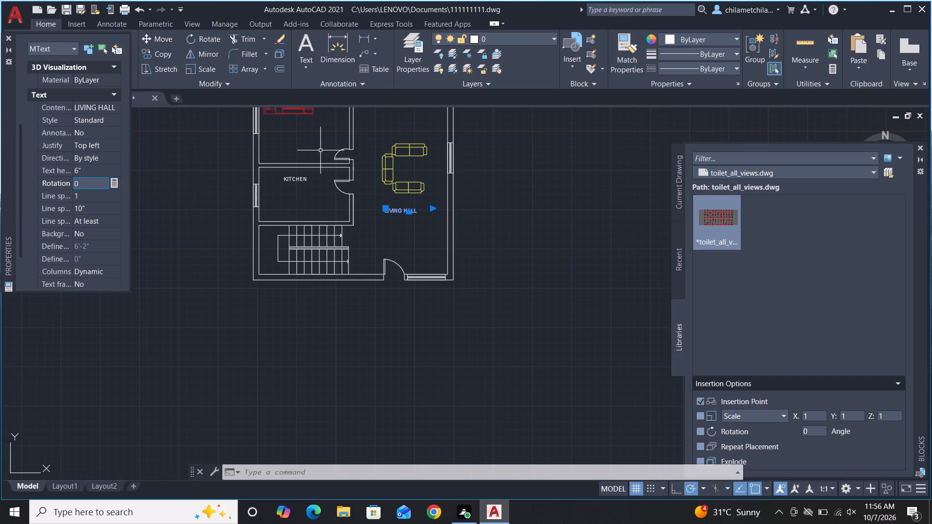
key("Escape")
scroll(494, 247, "up", 1)
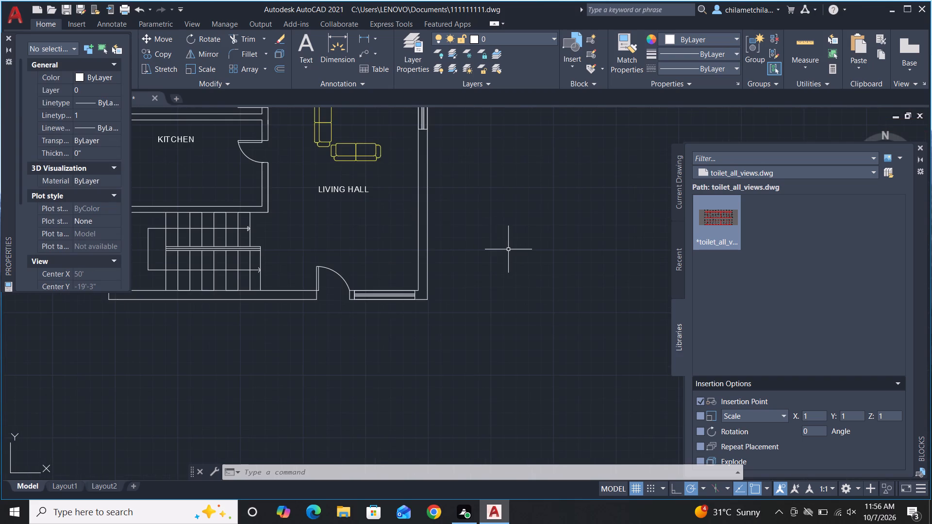
scroll(508, 249, "down", 1)
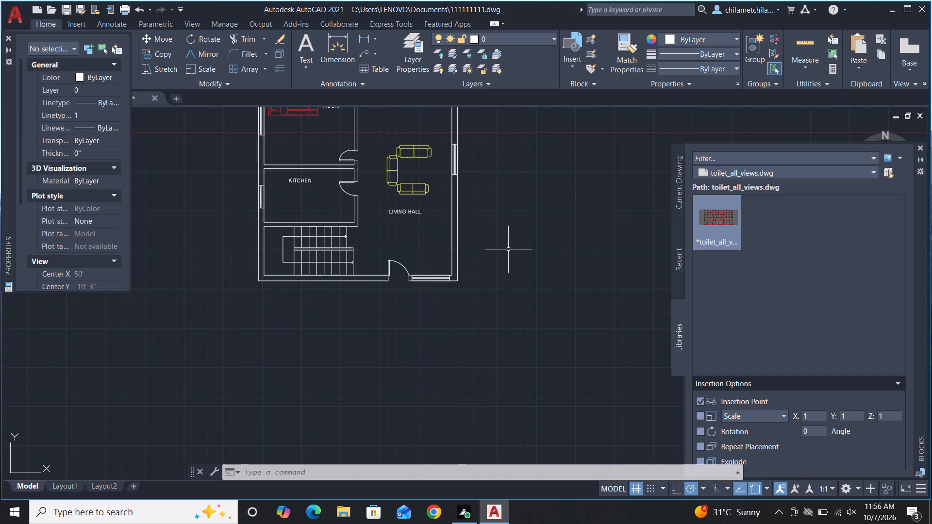
scroll(508, 249, "down", 1)
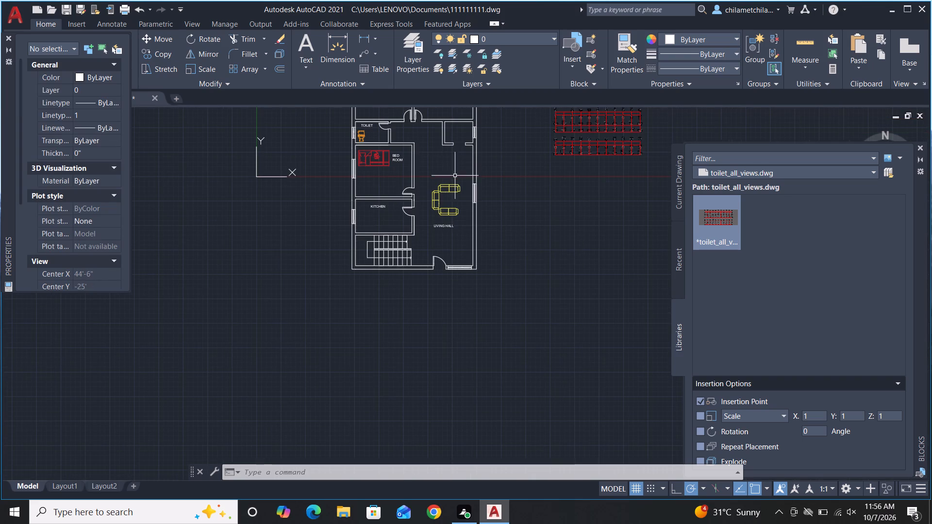
scroll(467, 179, "down", 1)
scroll(469, 140, "up", 3)
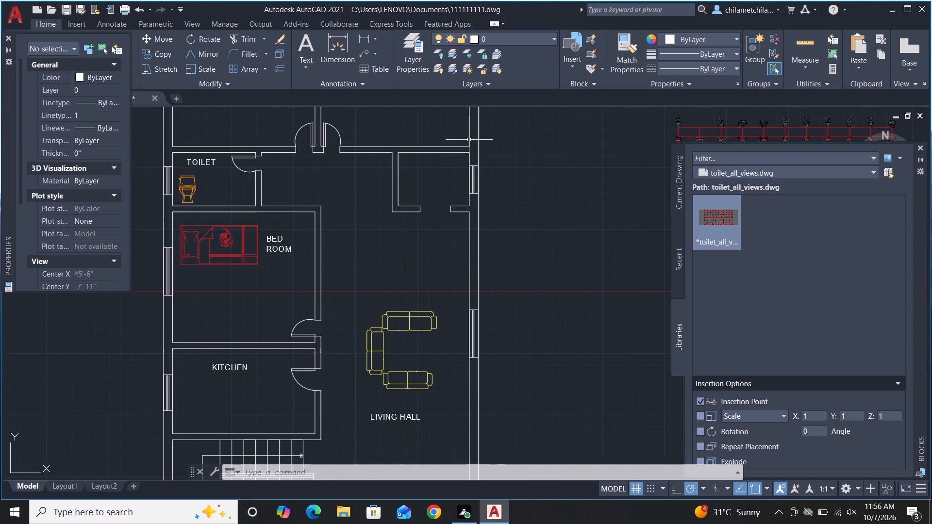
scroll(564, 223, "down", 1)
scroll(470, 185, "up", 2)
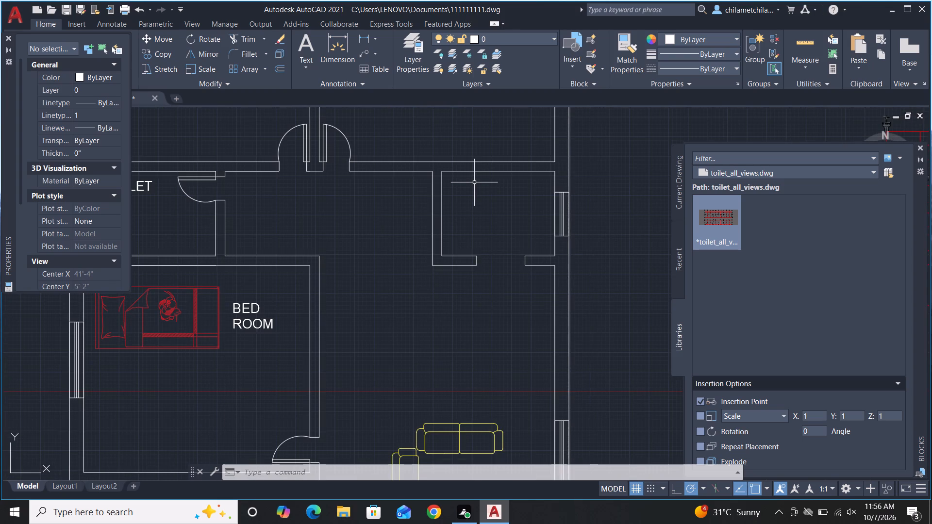
key("m")
left_click(526, 217)
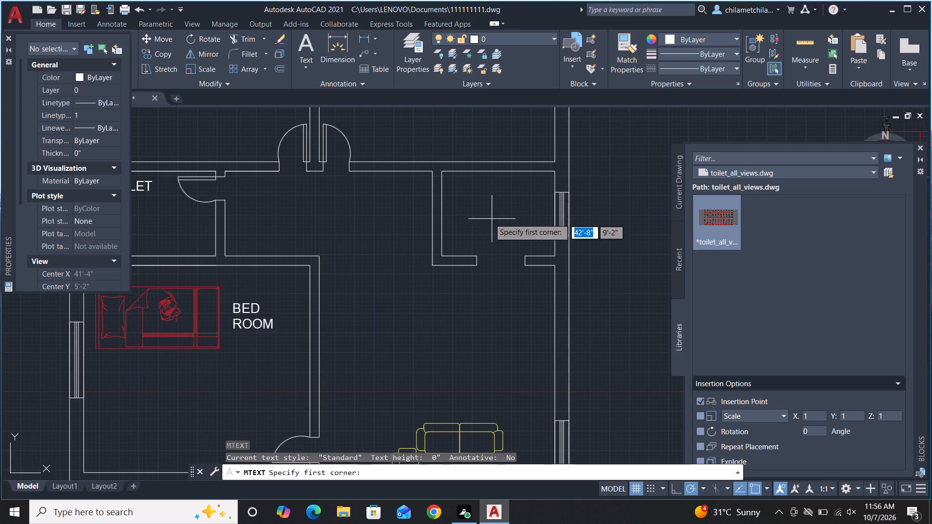
left_click(466, 184)
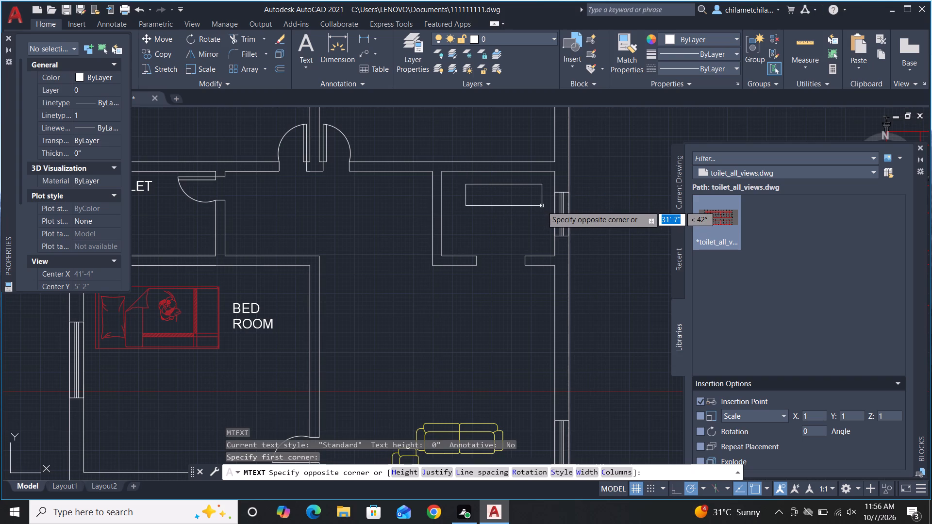
left_click(542, 206)
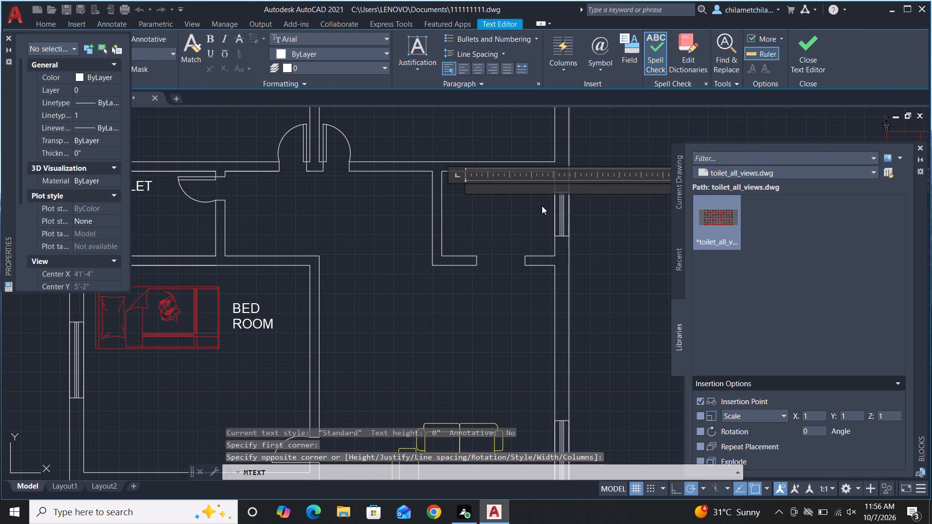
type("PO")
key("o")
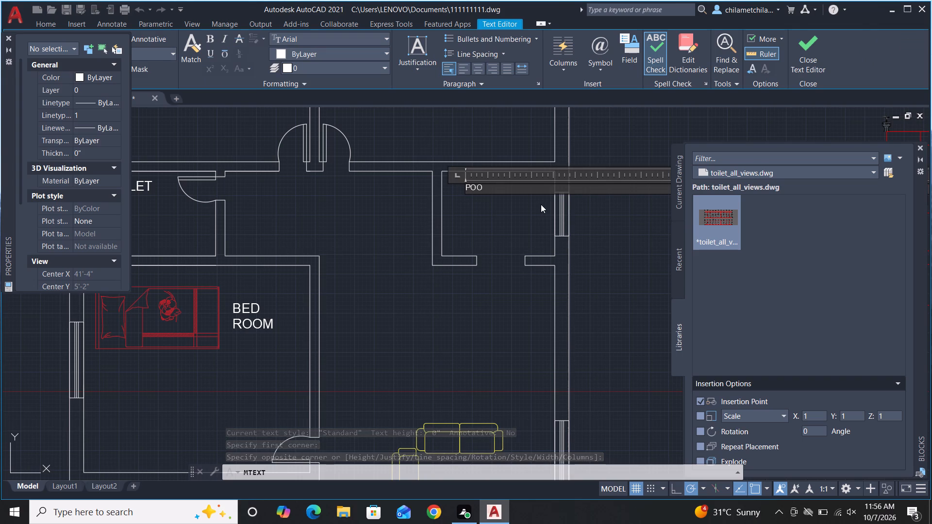
type("JA")
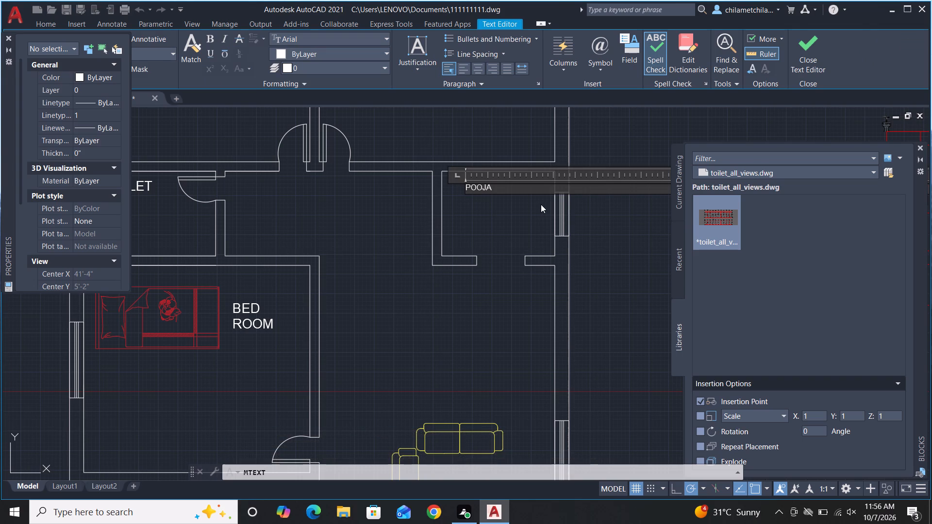
key("space")
type("ROOM")
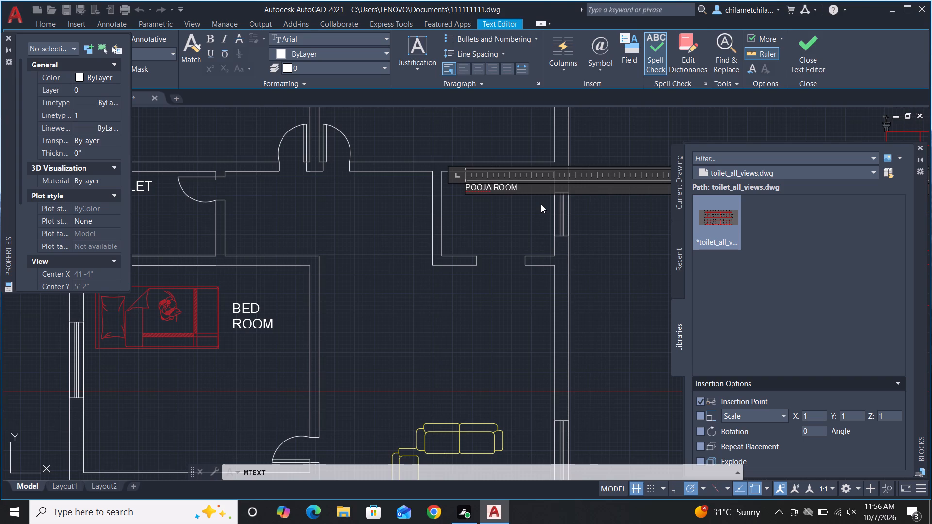
left_click(541, 204)
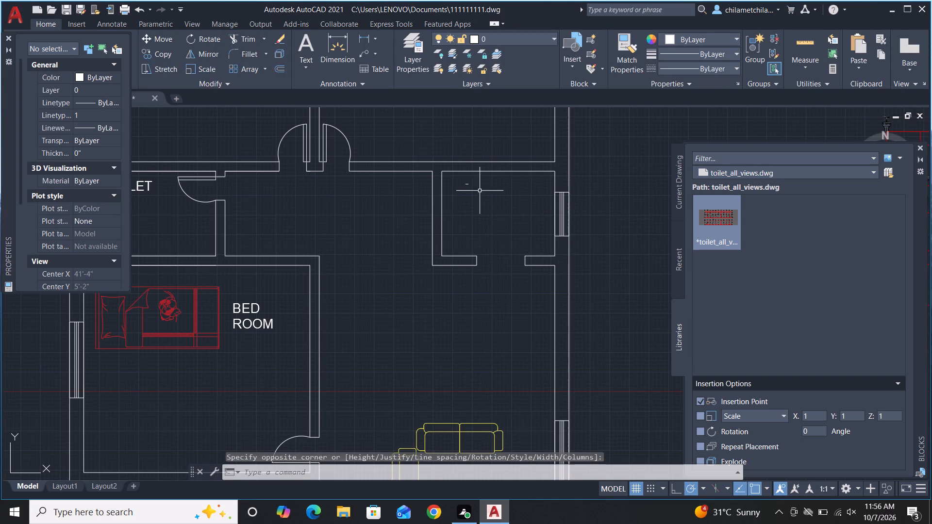
Set the text height of the pooja room label to 6".
left_click(460, 177)
left_click(486, 205)
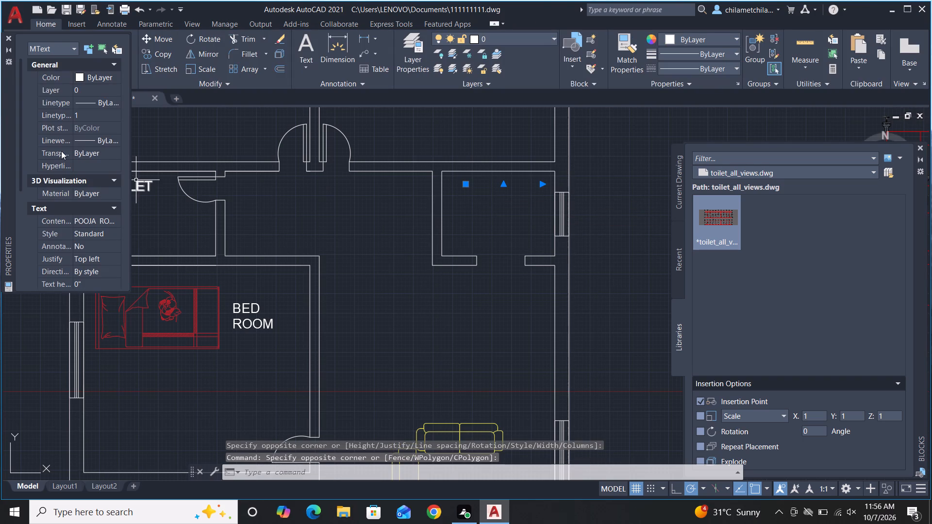
scroll(80, 137, "down", 3)
scroll(105, 193, "down", 2)
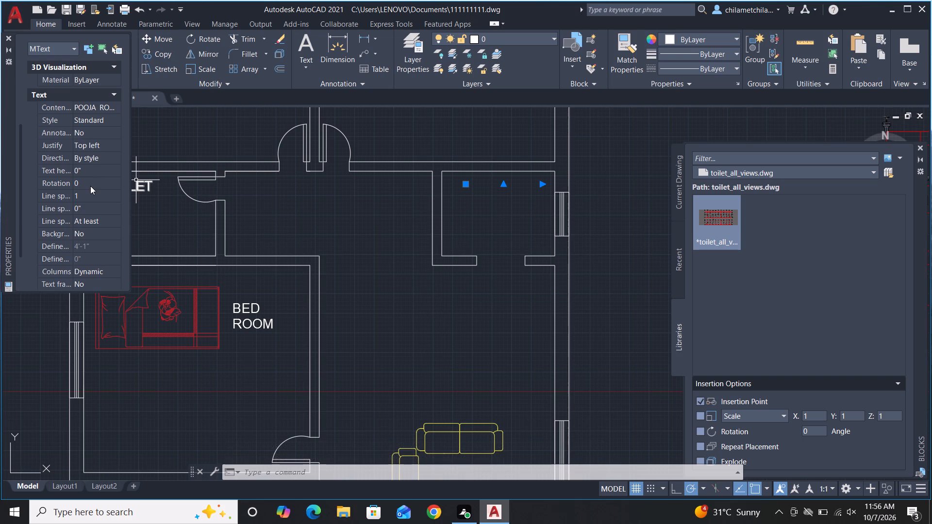
scroll(88, 163, "down", 1)
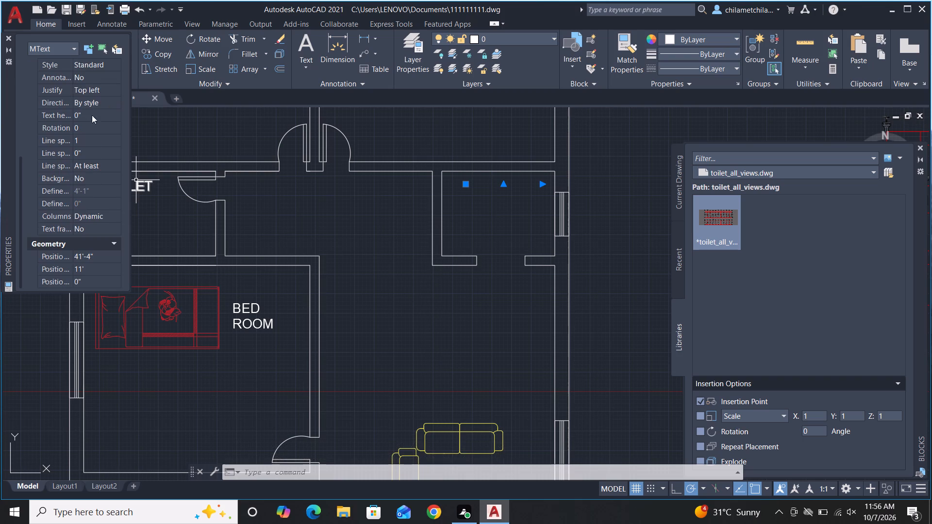
left_click(91, 115)
key("6")
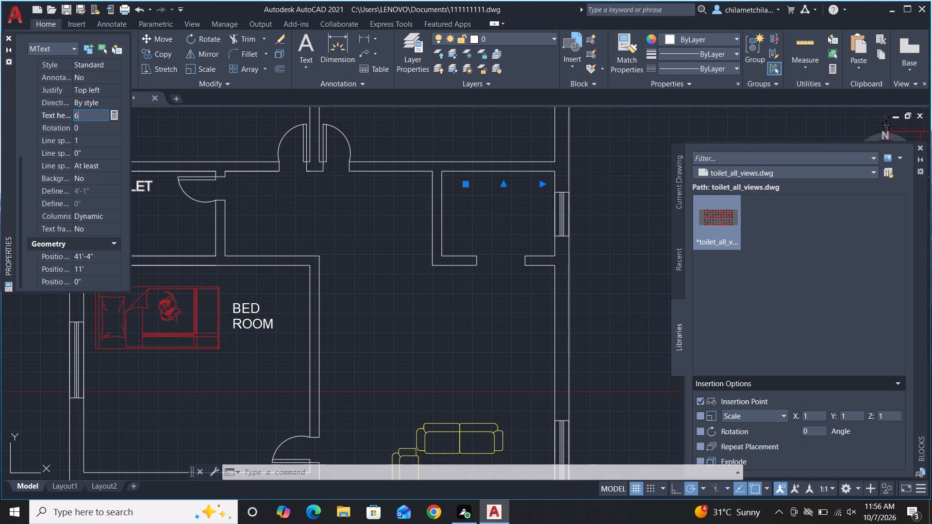
key("shift+quotedbl")
key("Return")
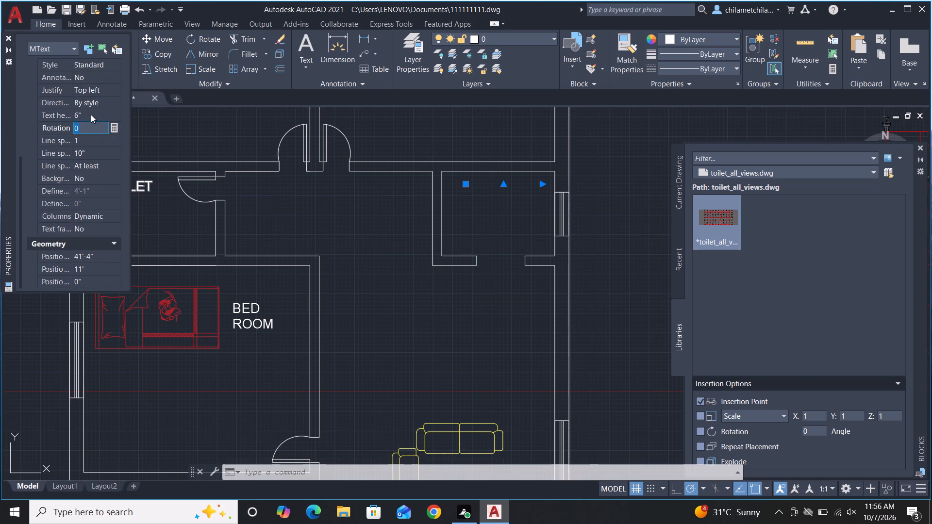
key("Escape")
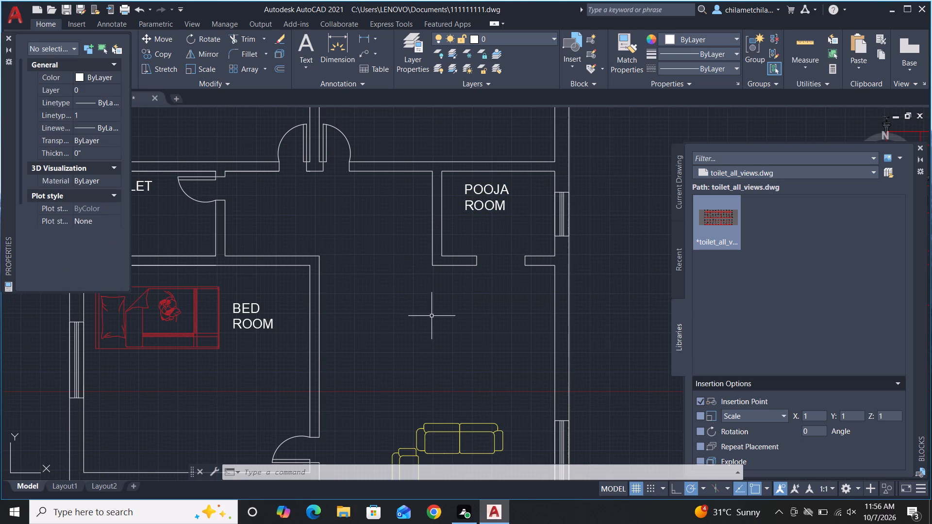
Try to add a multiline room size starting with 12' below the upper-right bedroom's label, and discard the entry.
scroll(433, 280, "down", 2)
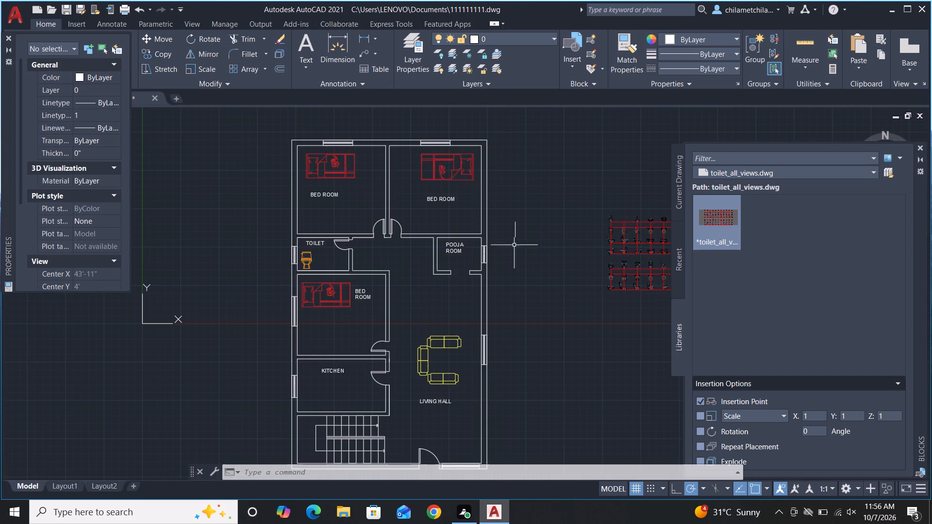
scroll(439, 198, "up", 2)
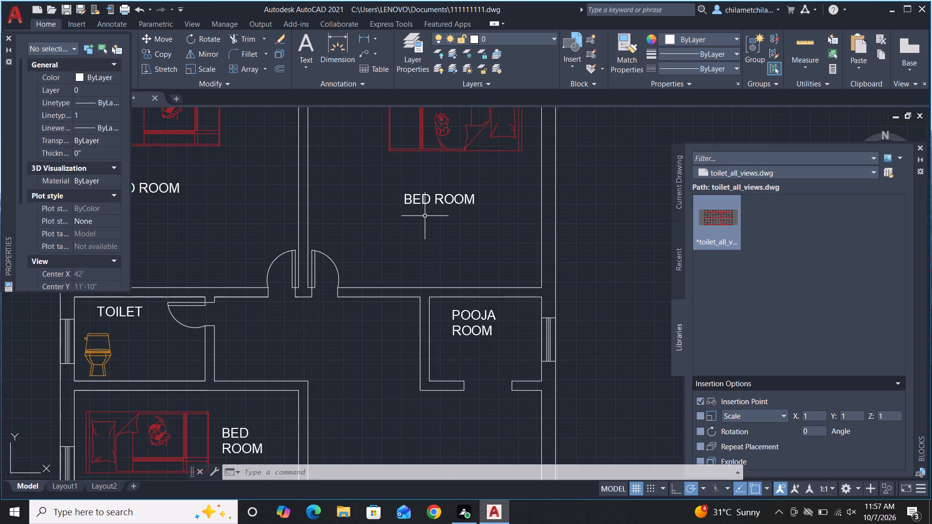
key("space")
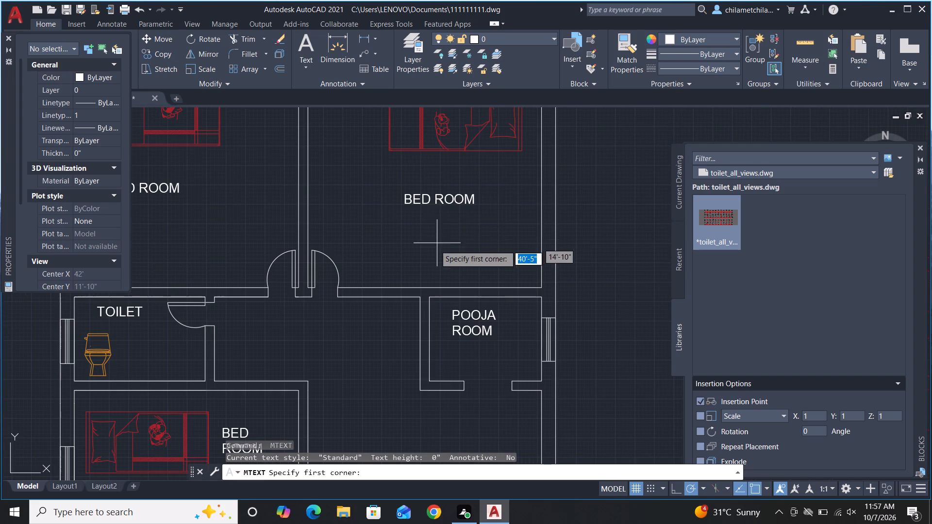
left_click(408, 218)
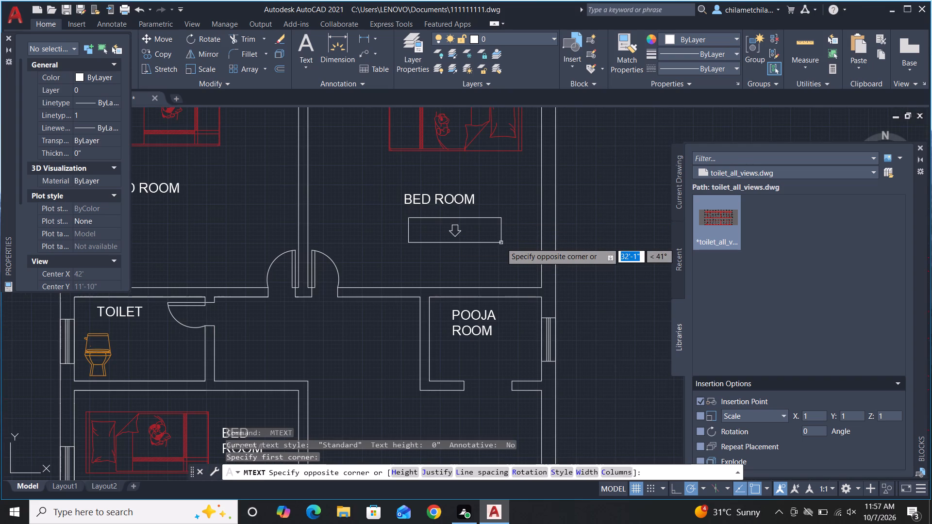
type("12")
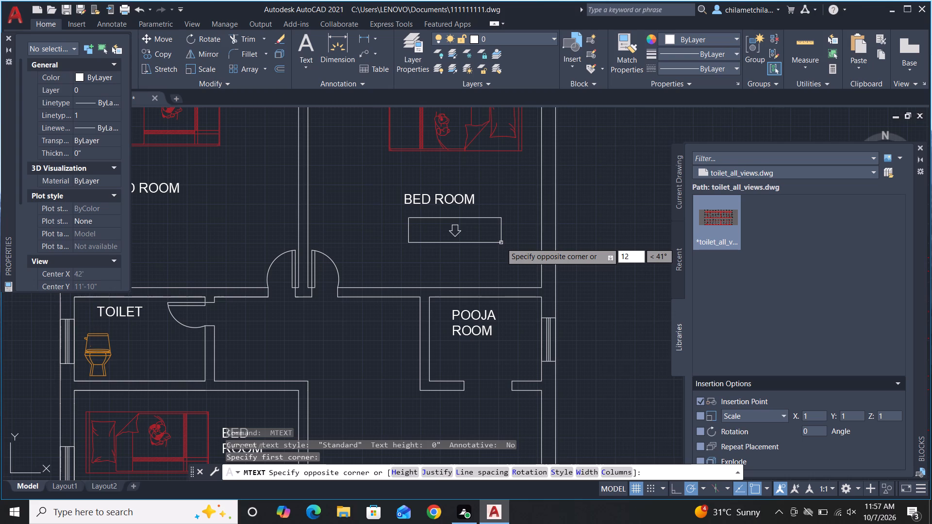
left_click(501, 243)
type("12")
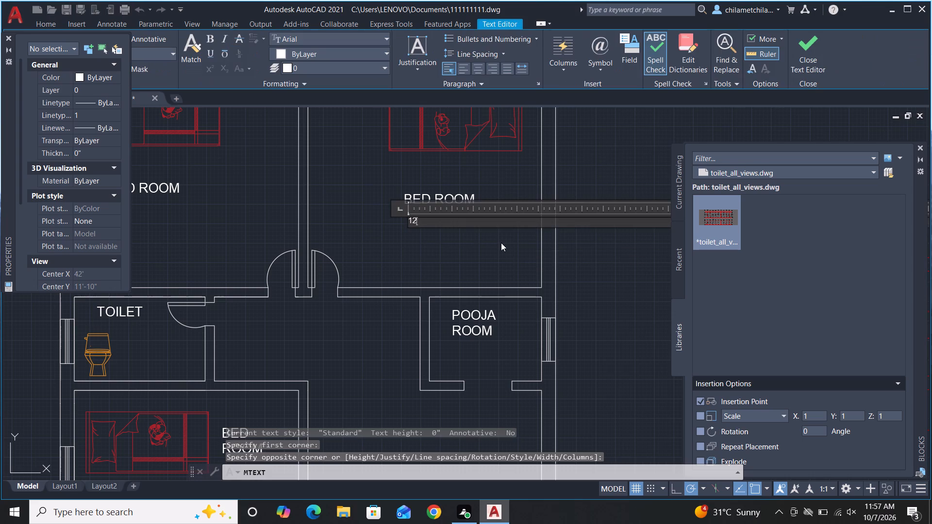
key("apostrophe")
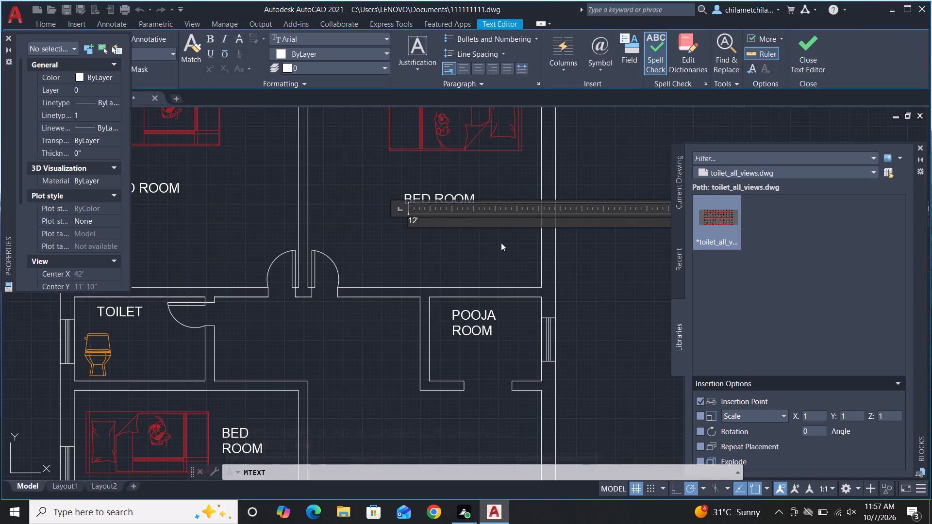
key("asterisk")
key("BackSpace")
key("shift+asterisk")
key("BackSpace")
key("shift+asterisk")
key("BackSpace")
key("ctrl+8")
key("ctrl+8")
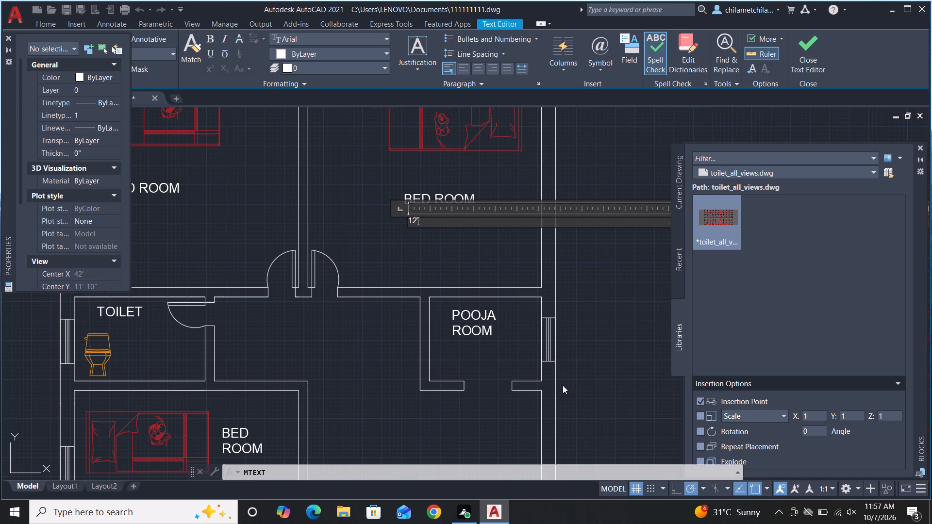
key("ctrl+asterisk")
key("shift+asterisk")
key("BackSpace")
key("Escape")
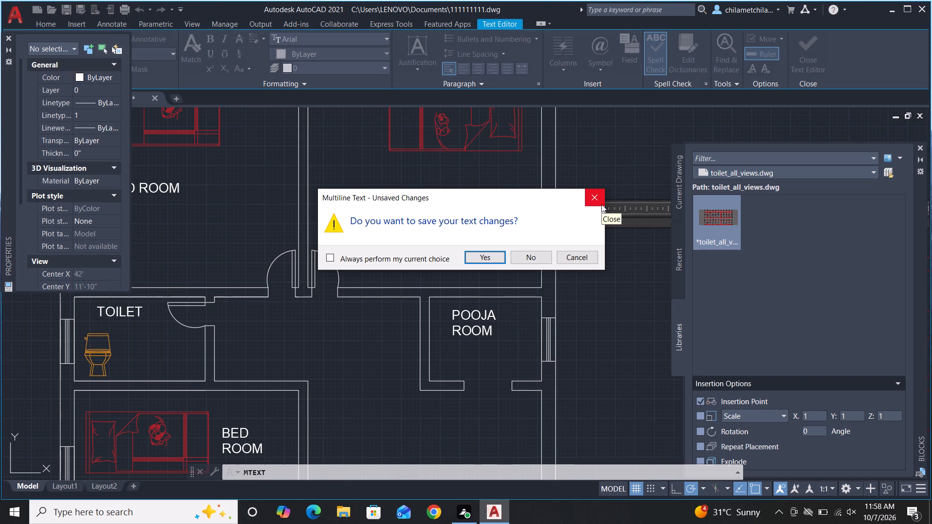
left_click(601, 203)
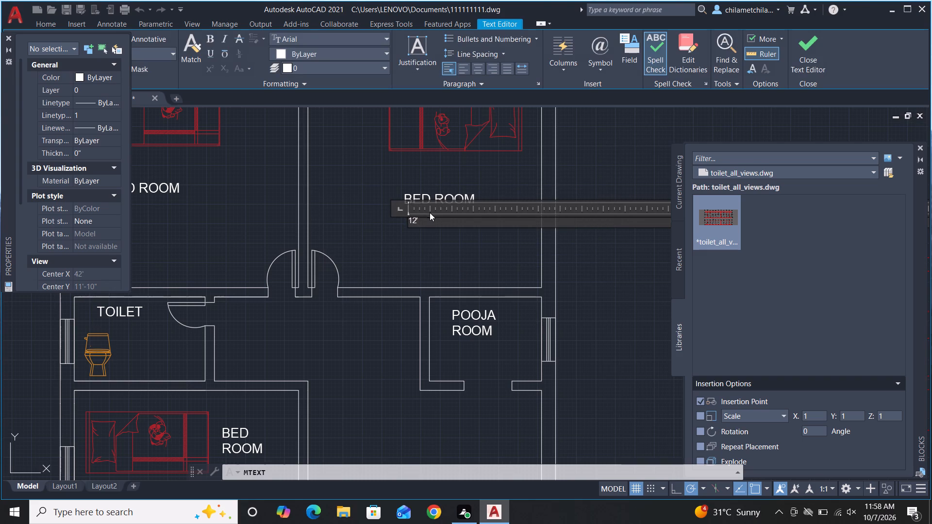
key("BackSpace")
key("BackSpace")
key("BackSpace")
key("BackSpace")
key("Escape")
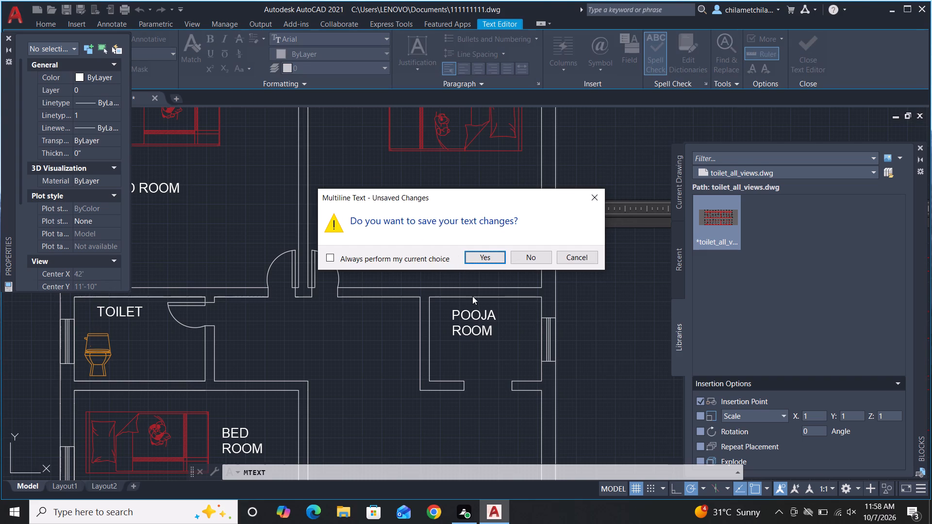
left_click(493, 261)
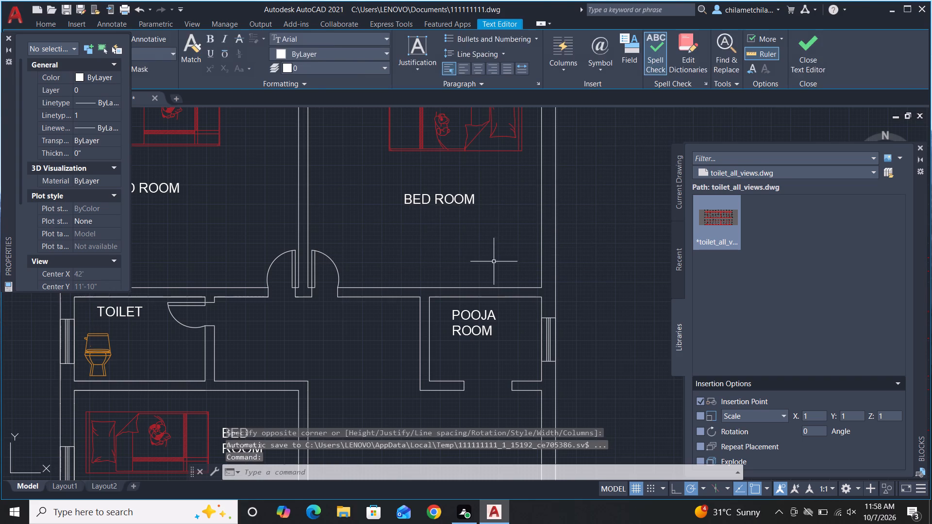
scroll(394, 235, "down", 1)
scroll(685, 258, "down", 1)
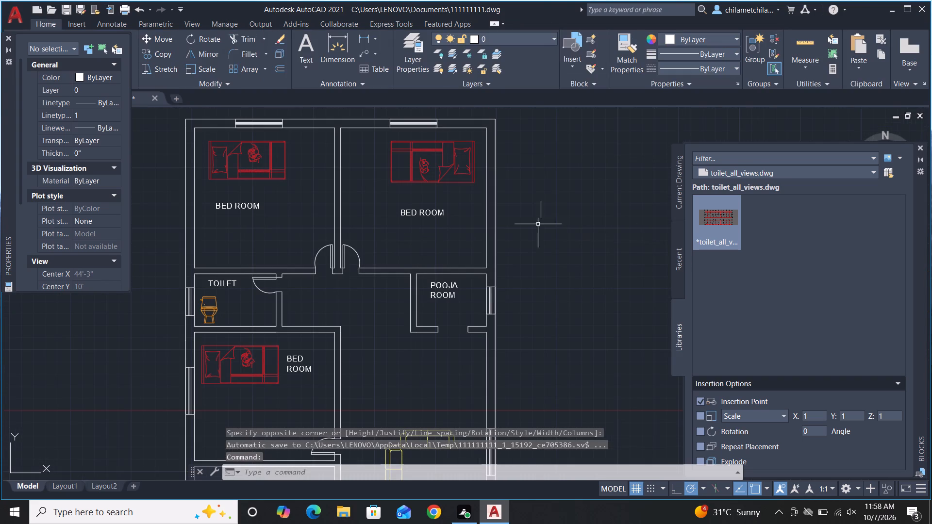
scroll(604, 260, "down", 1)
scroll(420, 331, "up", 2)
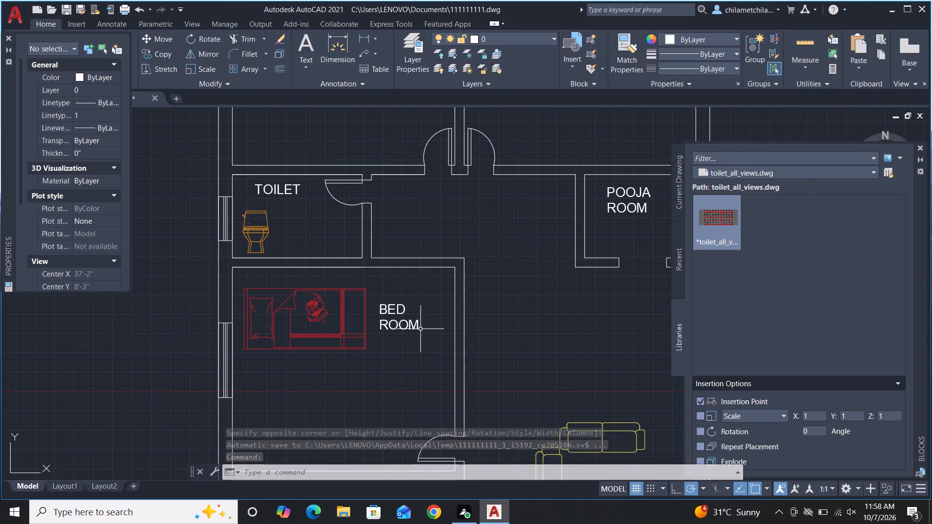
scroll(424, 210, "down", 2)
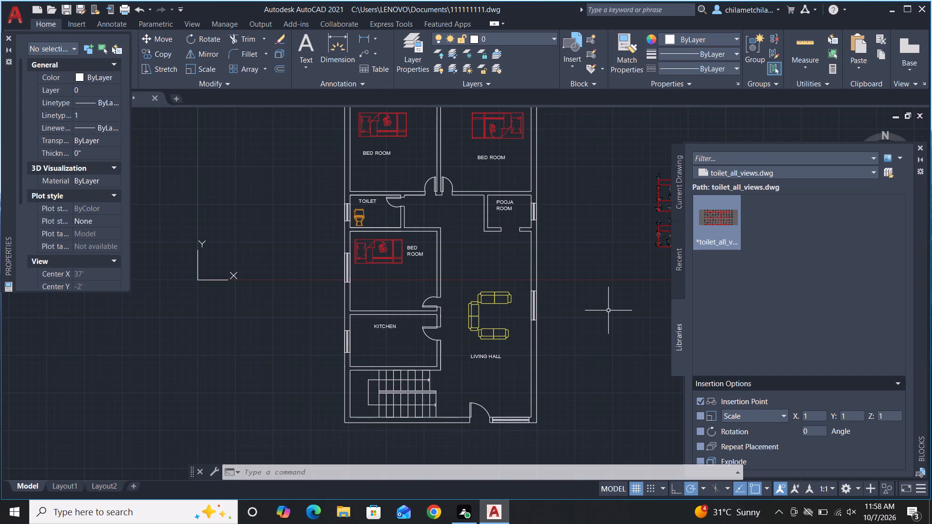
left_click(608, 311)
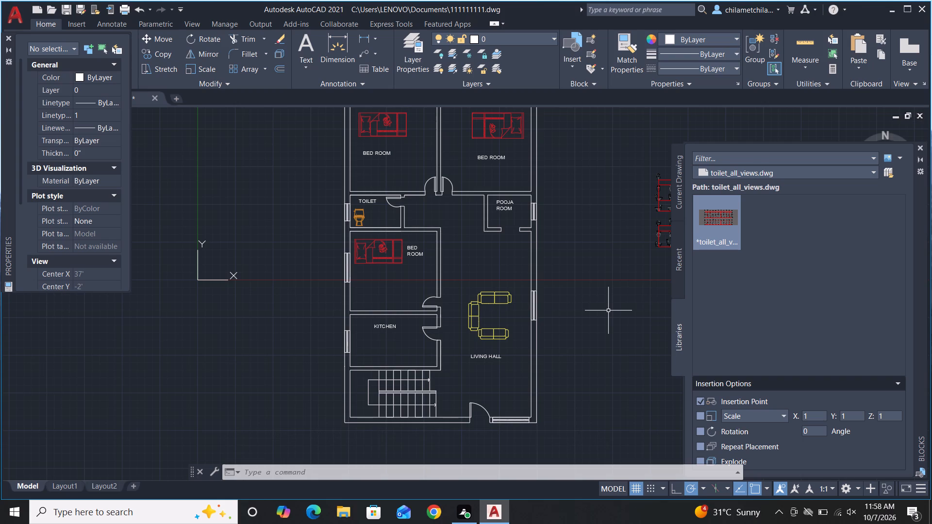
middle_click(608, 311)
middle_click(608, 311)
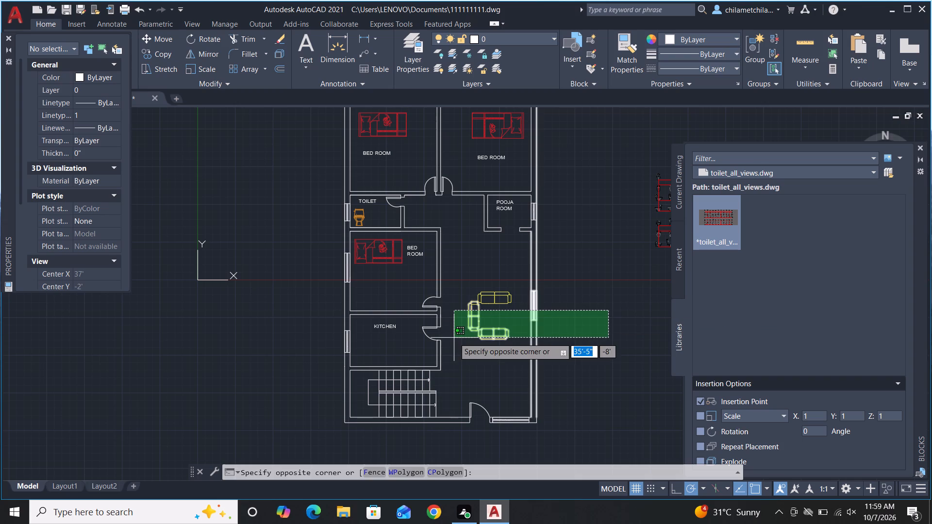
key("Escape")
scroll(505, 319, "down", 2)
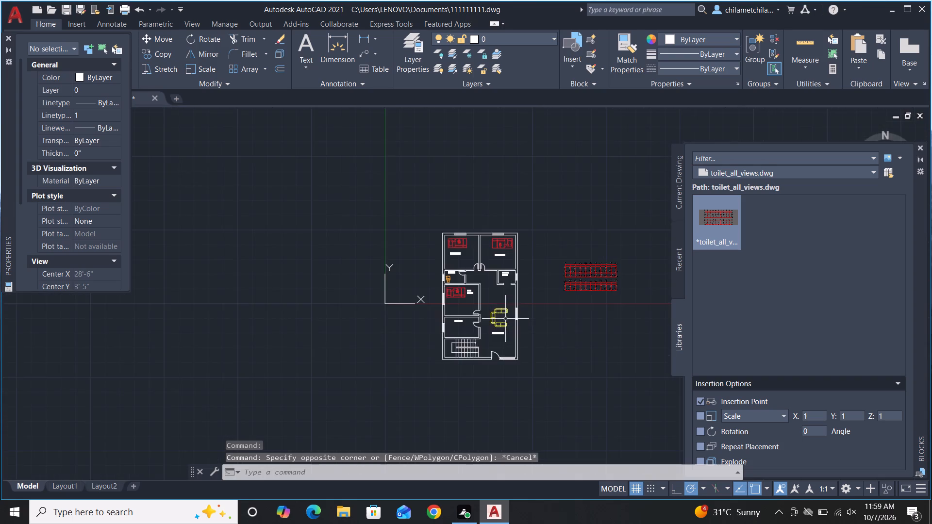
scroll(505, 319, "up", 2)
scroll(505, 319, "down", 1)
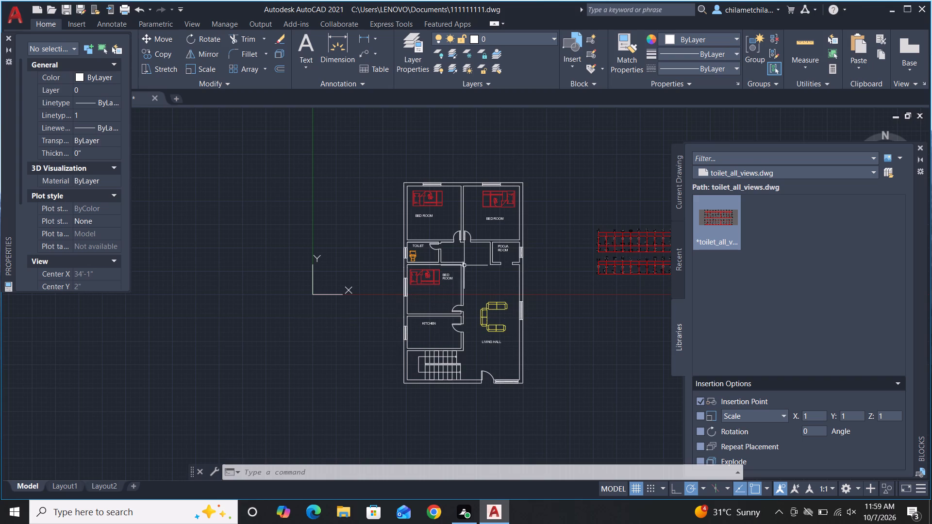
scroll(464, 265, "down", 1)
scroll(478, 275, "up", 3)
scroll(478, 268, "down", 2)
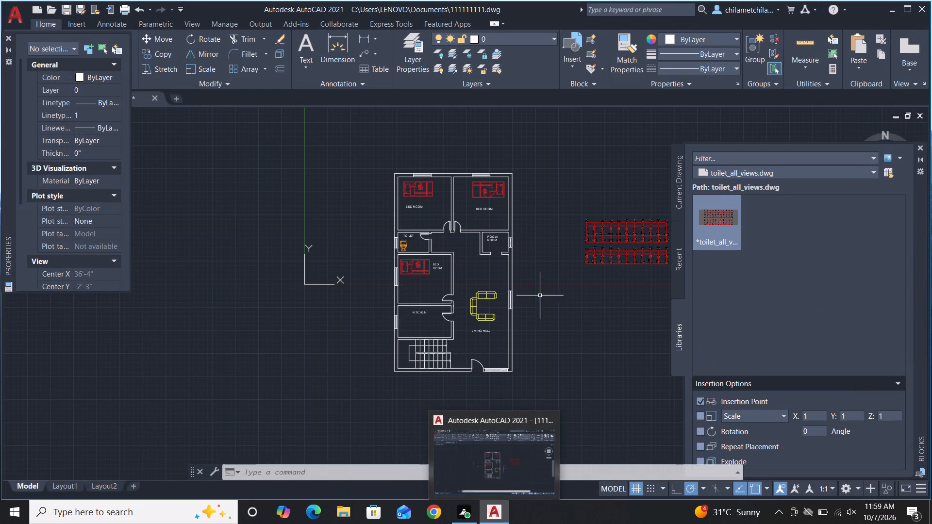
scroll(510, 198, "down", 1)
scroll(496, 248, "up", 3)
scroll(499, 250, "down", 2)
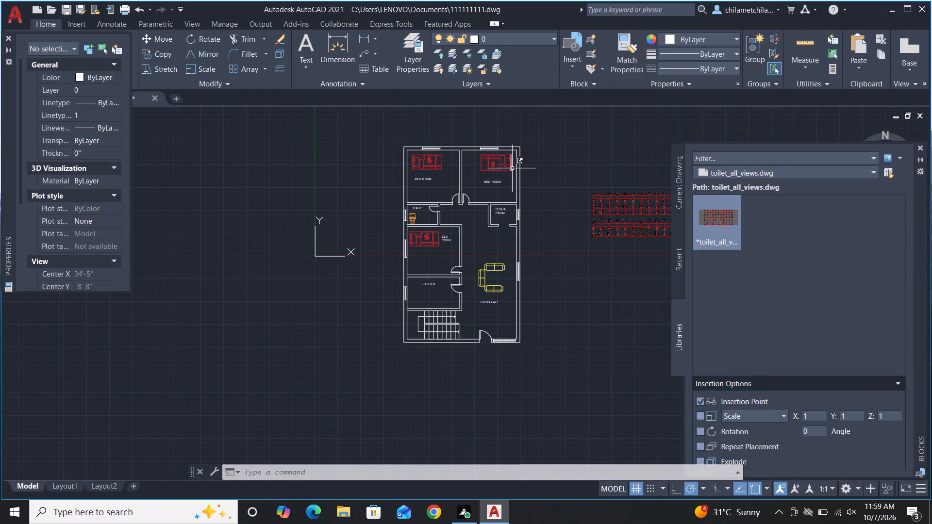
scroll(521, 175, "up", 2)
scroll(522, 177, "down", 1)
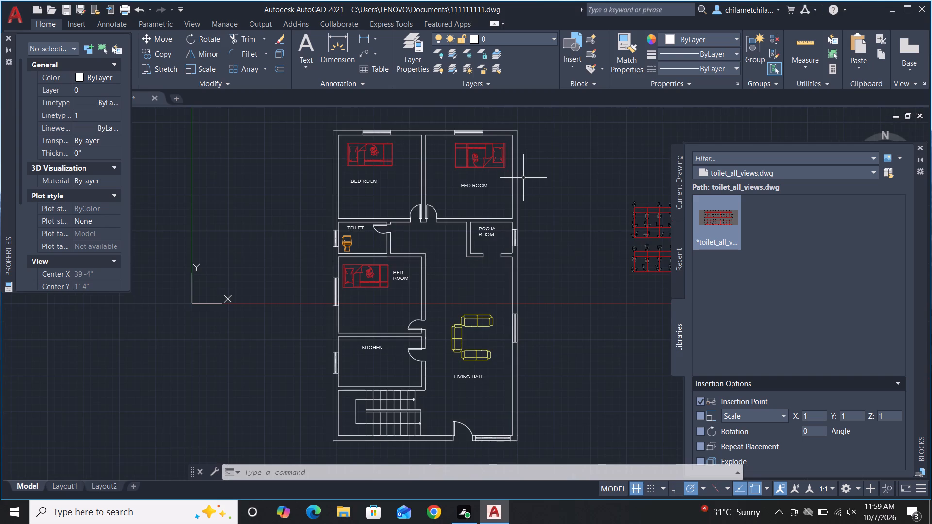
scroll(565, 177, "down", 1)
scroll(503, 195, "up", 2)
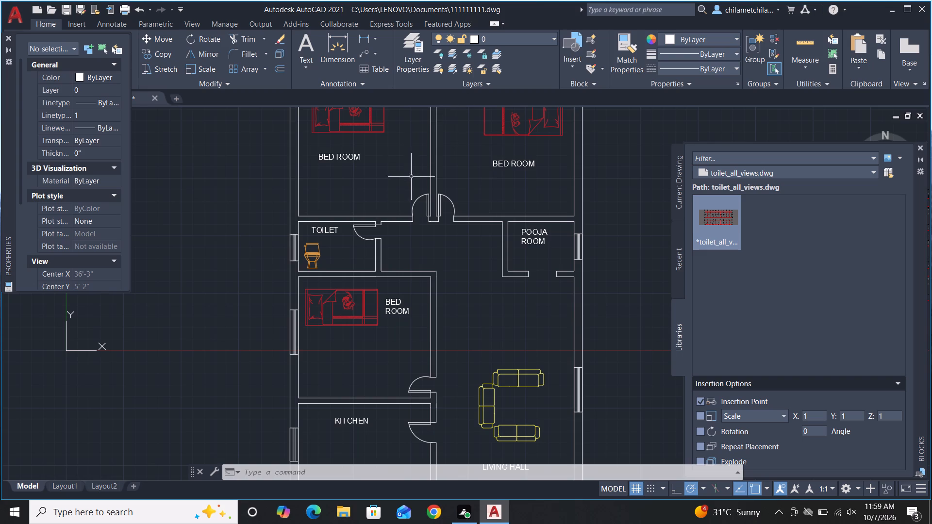
Erase all the imported toilet drawings in the two rows beside the floor plan.
scroll(411, 177, "down", 3)
scroll(424, 182, "up", 3)
scroll(424, 182, "down", 2)
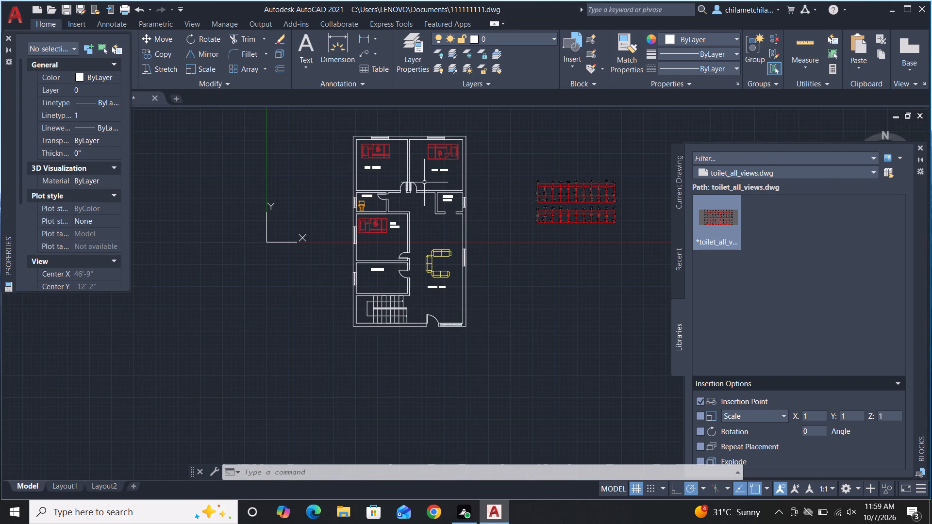
left_click(514, 157)
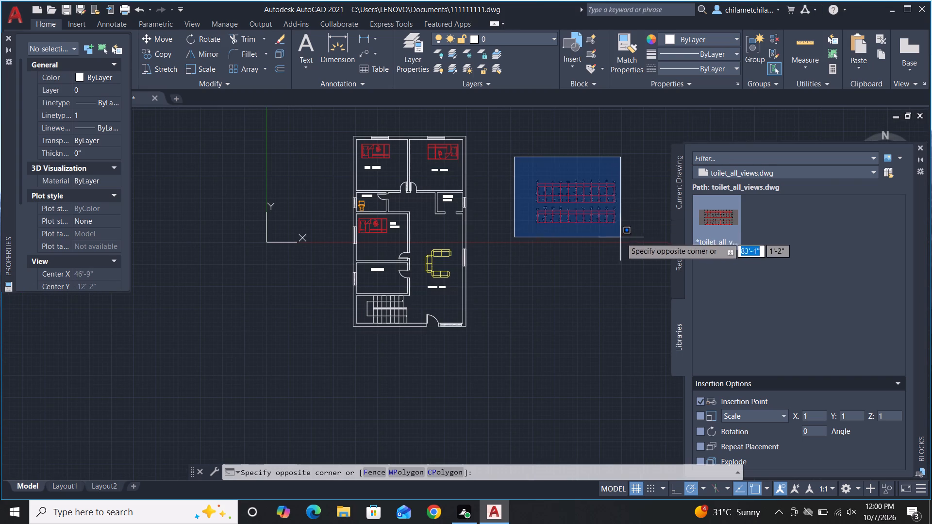
left_click(629, 244)
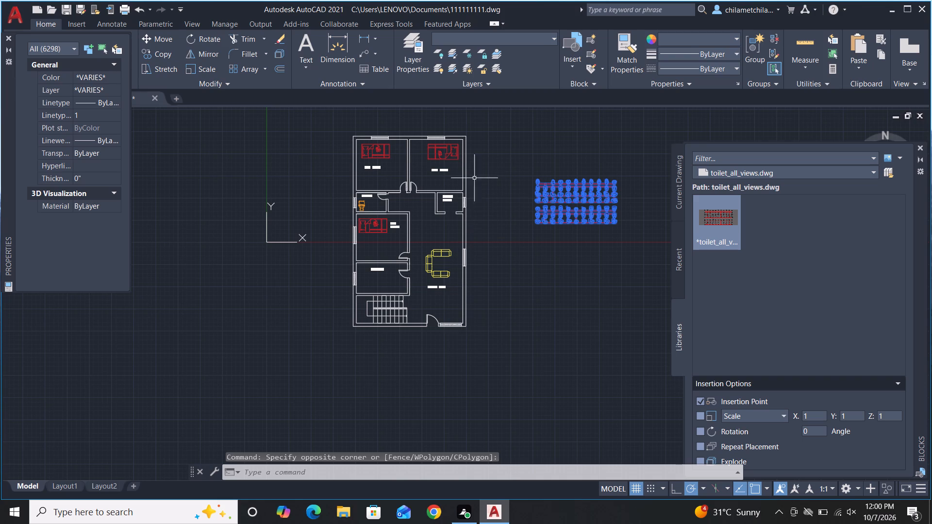
right_click(478, 170)
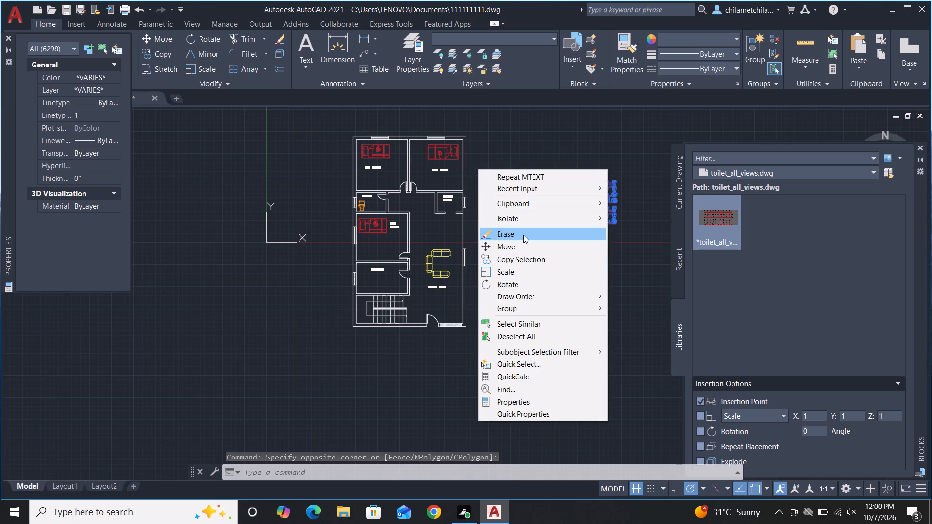
left_click(523, 235)
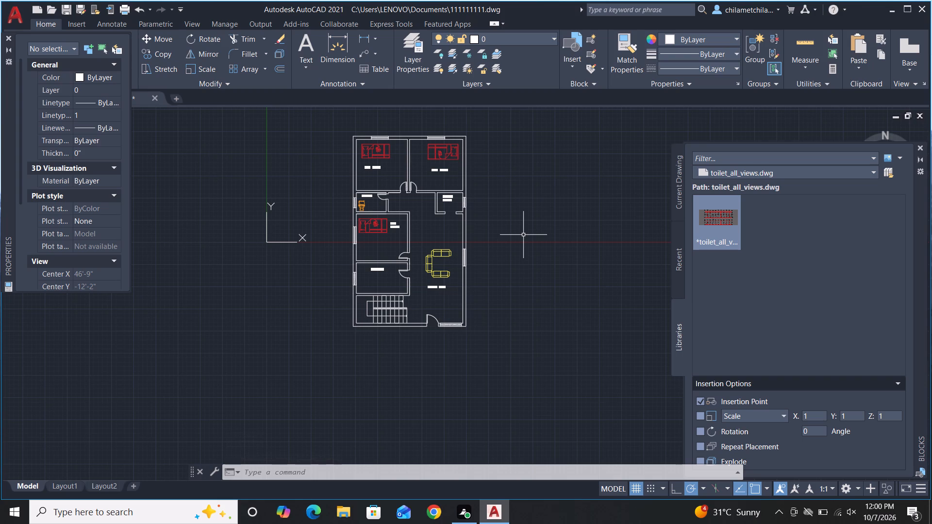
Examine the furnished floor plan and its room labels, overall and close up.
scroll(561, 278, "down", 1)
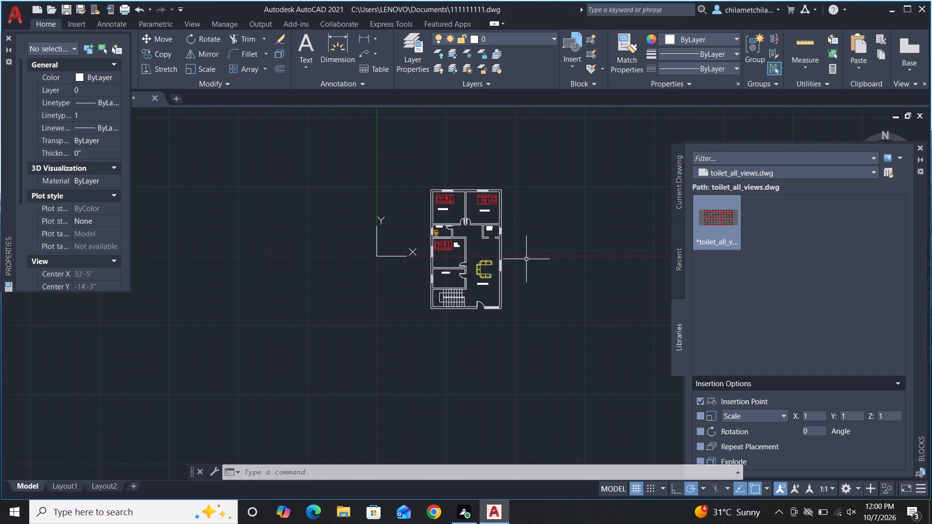
scroll(476, 218, "up", 3)
scroll(476, 218, "down", 3)
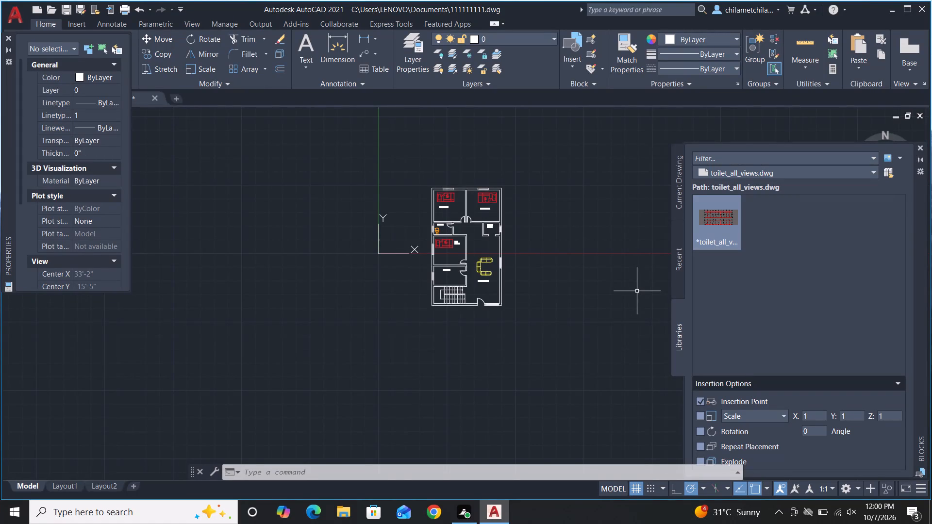
scroll(474, 230, "down", 3)
scroll(474, 231, "up", 5)
scroll(475, 231, "down", 2)
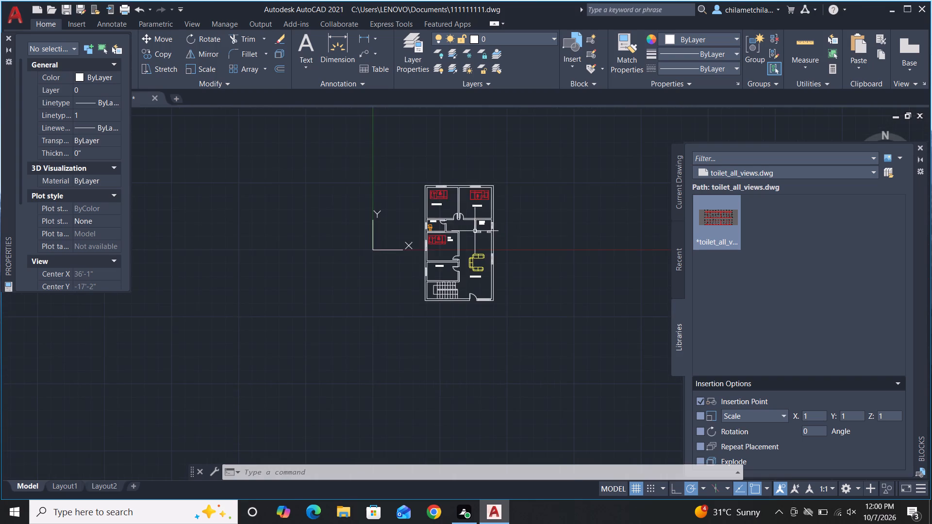
scroll(475, 231, "up", 3)
scroll(475, 231, "down", 3)
scroll(475, 231, "up", 3)
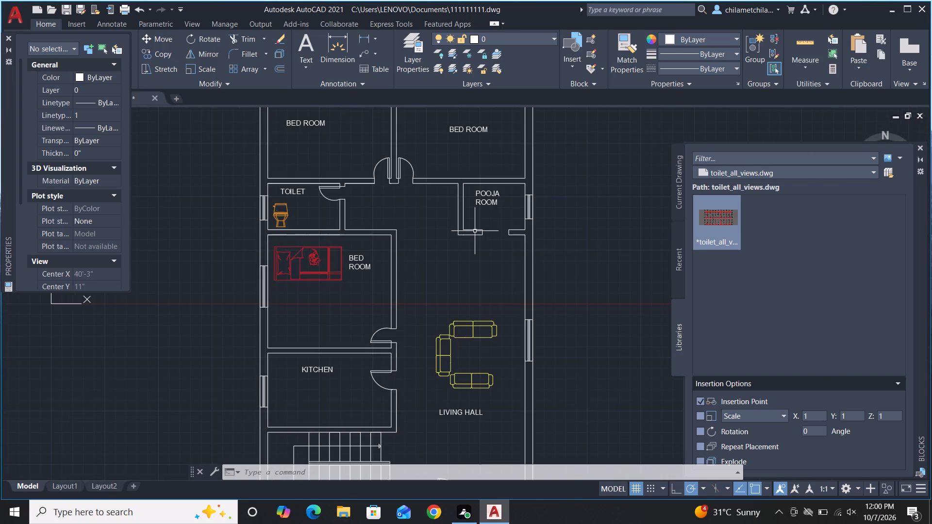
scroll(475, 231, "down", 2)
scroll(427, 190, "up", 3)
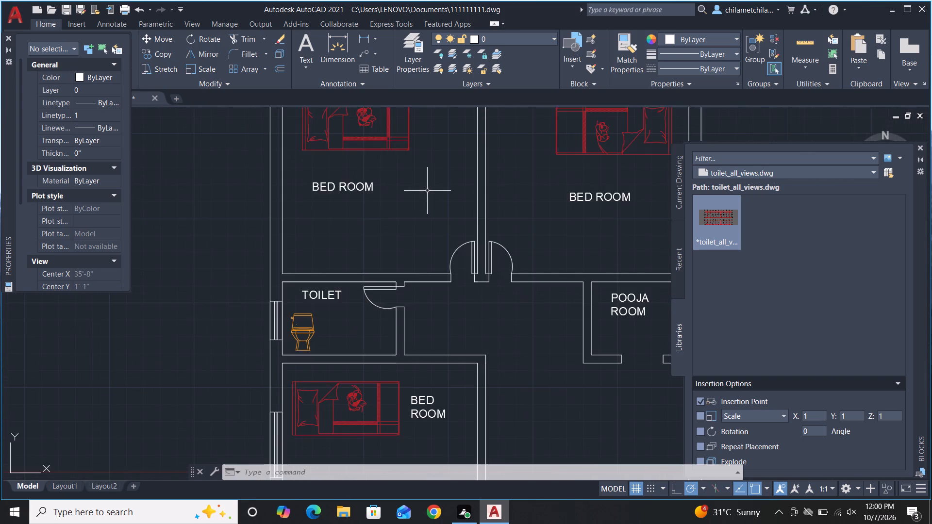
scroll(427, 191, "down", 2)
scroll(465, 224, "up", 2)
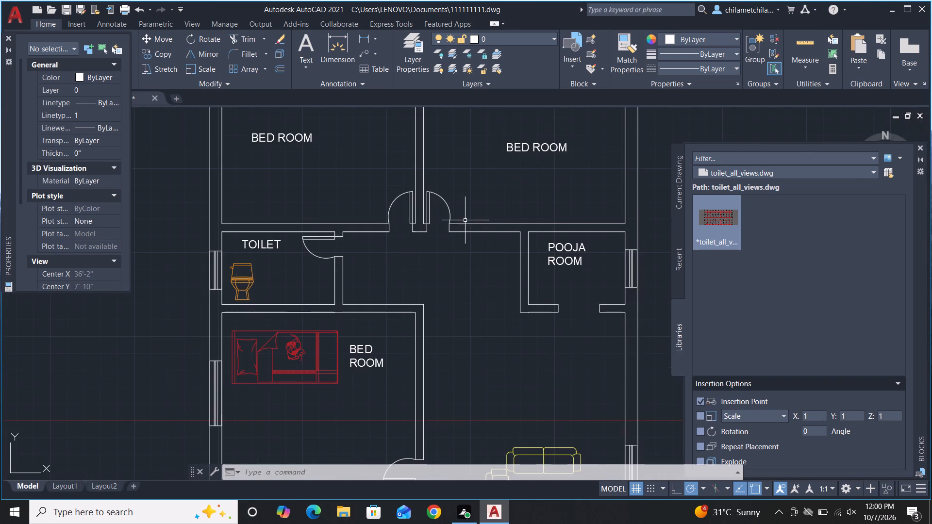
scroll(465, 220, "down", 2)
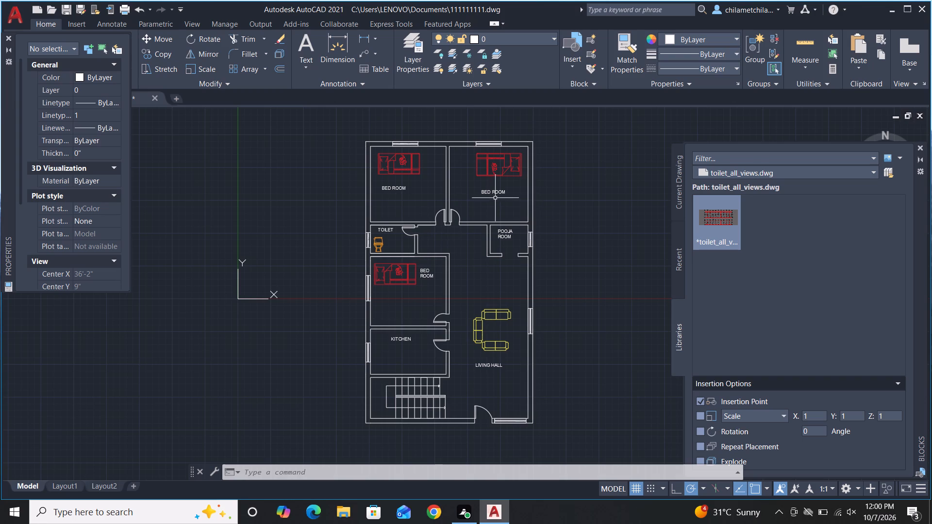
scroll(493, 196, "up", 2)
scroll(493, 196, "down", 2)
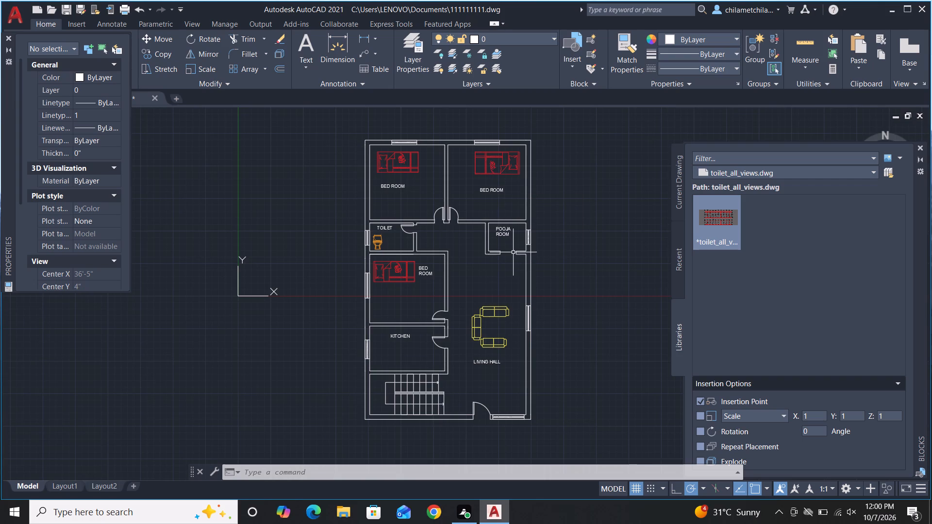
Add the multiline text 12'0"*12'0" directly below the upper-right bedroom's label.
scroll(484, 197, "up", 2)
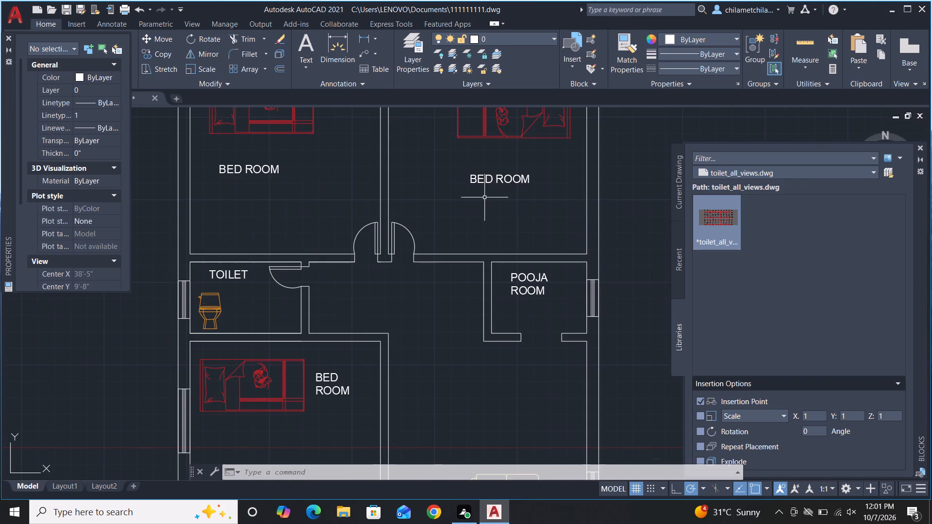
scroll(484, 197, "down", 1)
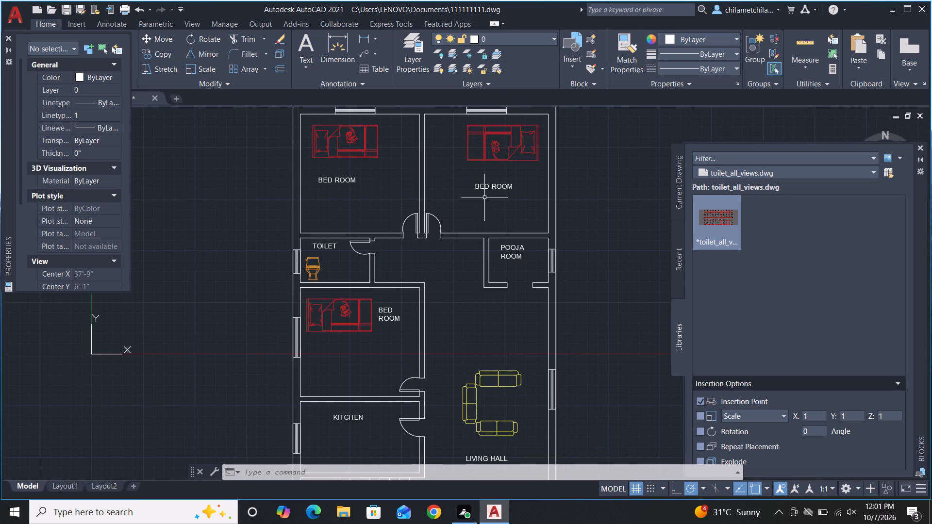
key("m")
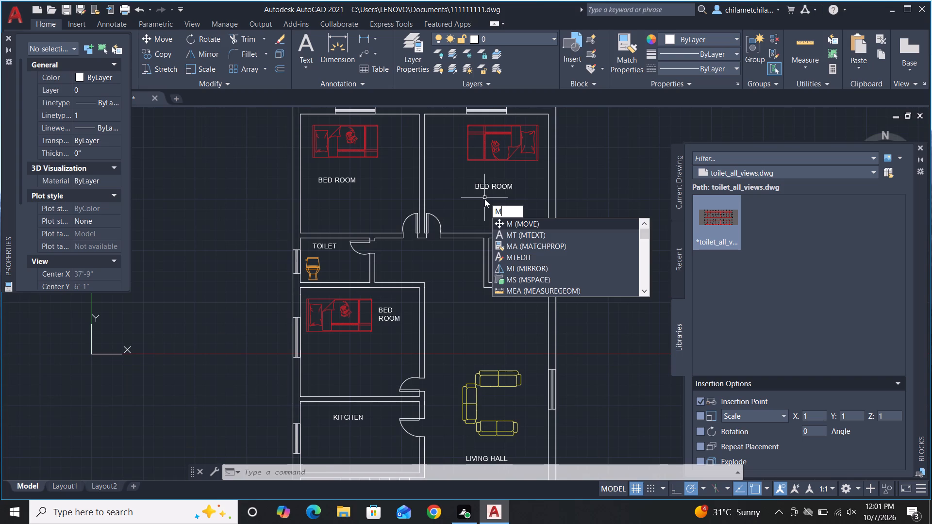
left_click(538, 234)
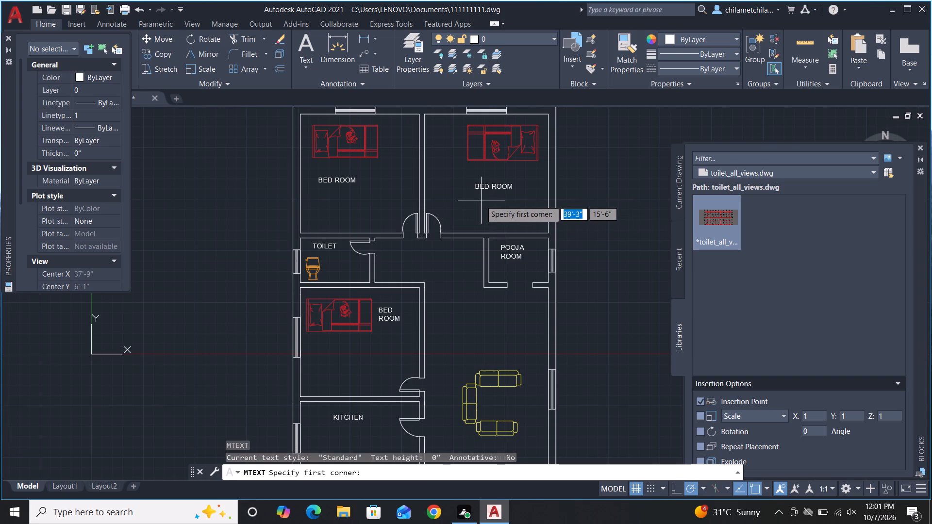
left_click(468, 196)
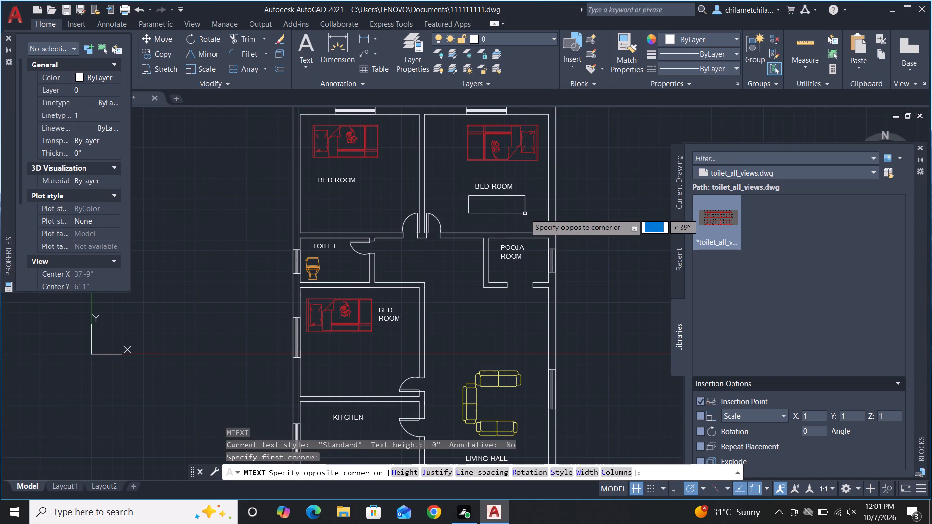
double_click(525, 213)
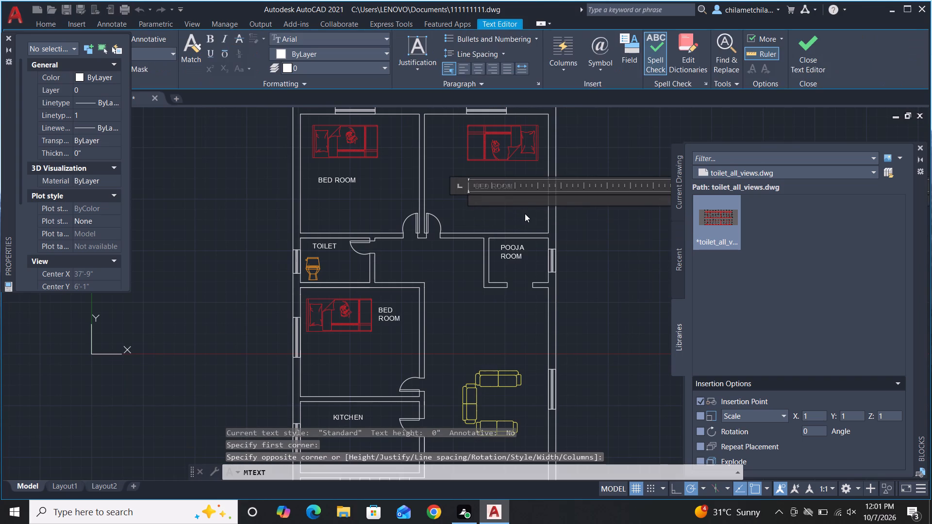
type("12'")
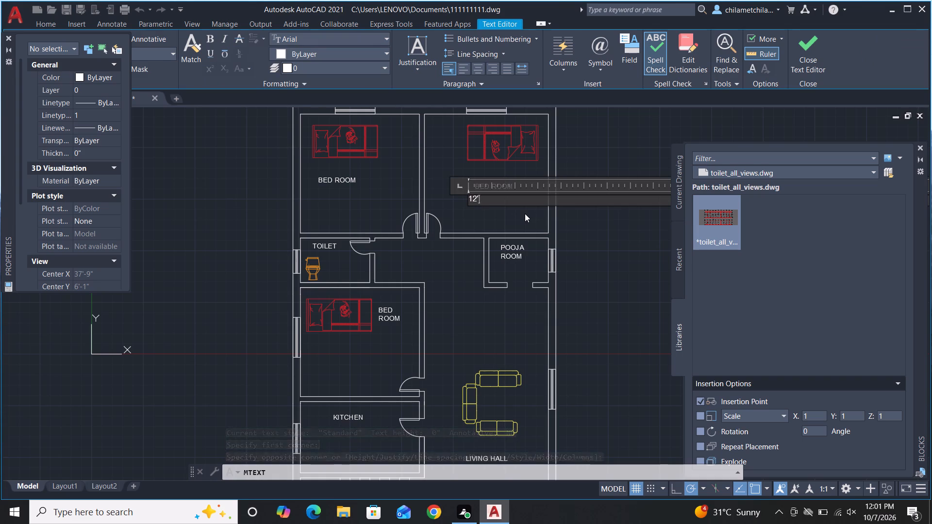
type("0\"")
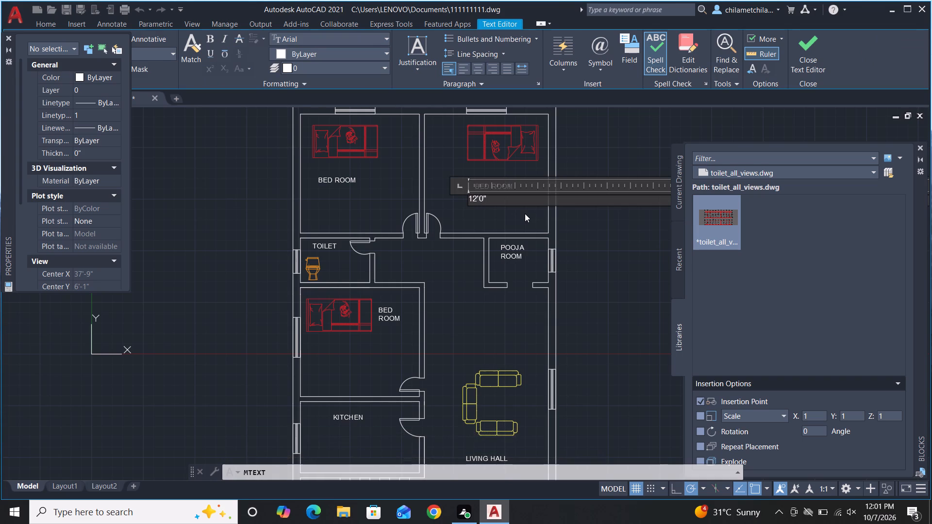
key("asterisk")
key("BackSpace")
scroll(433, 213, "down", 1)
scroll(436, 231, "up", 2)
scroll(436, 231, "down", 2)
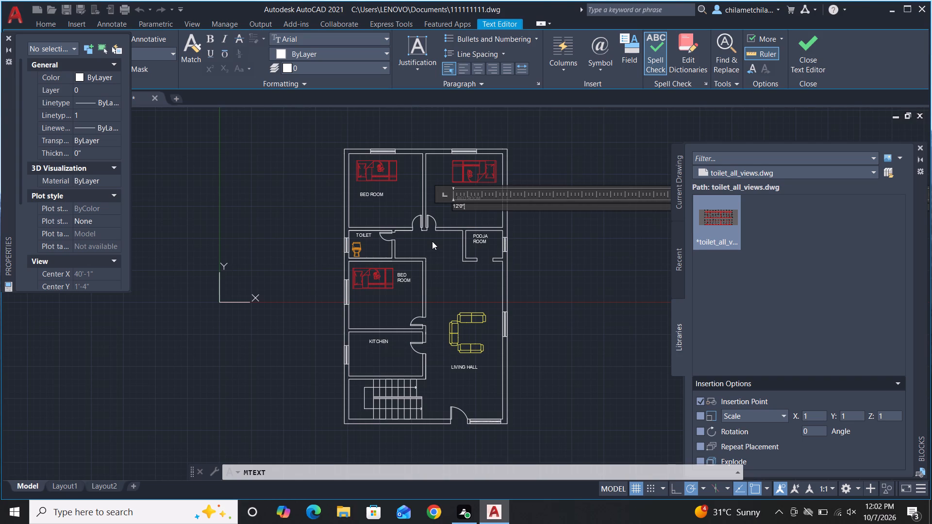
key("asterisk")
scroll(461, 202, "up", 4)
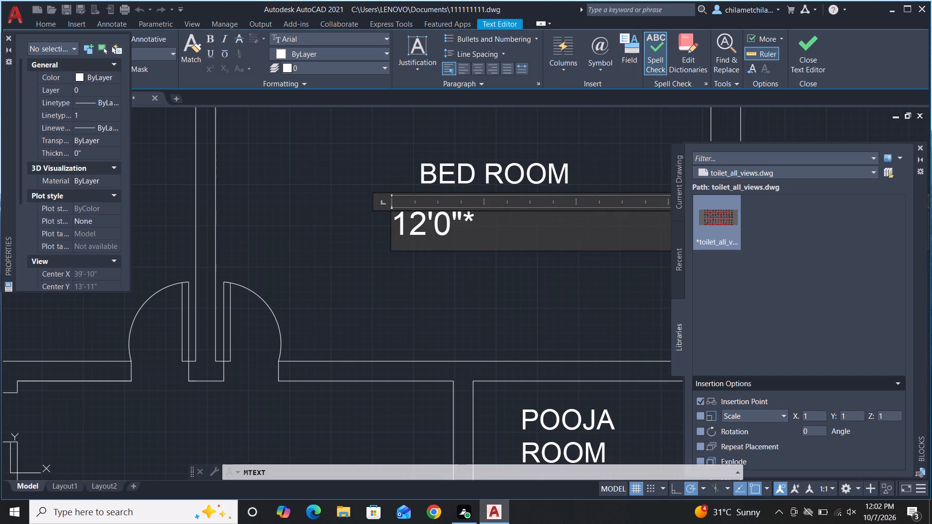
scroll(492, 203, "down", 2)
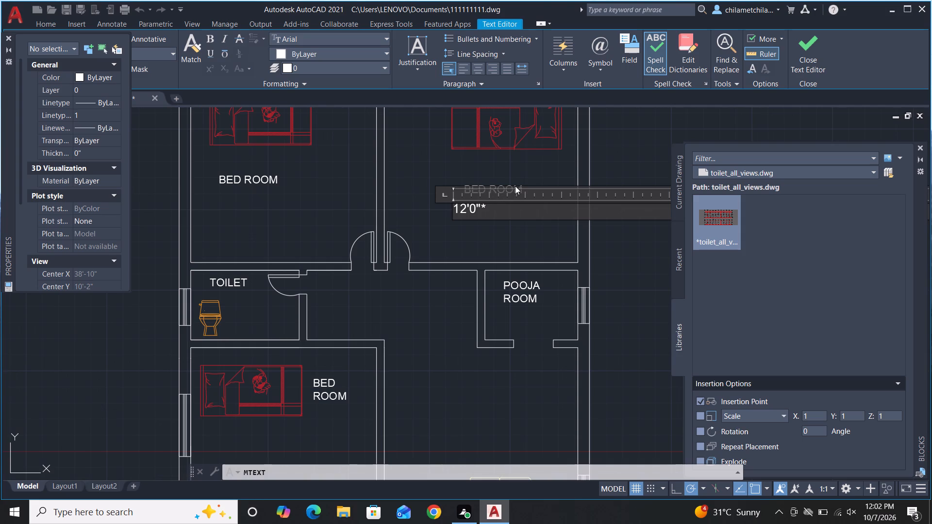
key("1")
key("2")
key("apostrophe")
key("0")
key("shift+quotedbl")
left_click(522, 212)
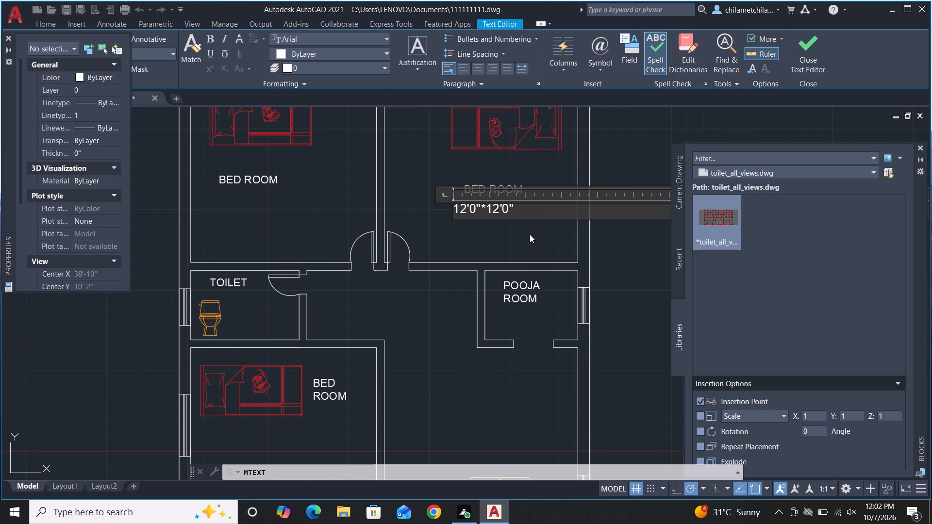
left_click(530, 235)
Set the text height of the room size text below the upper-right bedroom's label to 6".
left_click(436, 191)
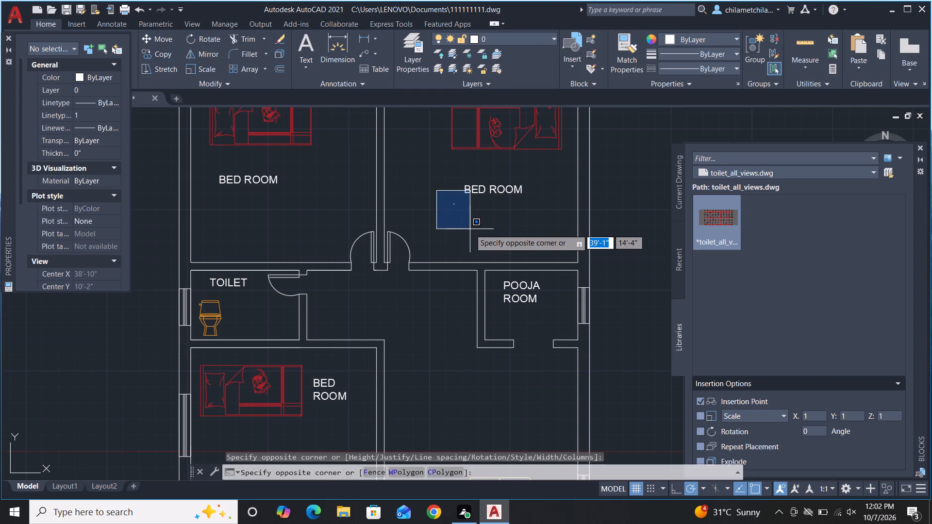
left_click(470, 229)
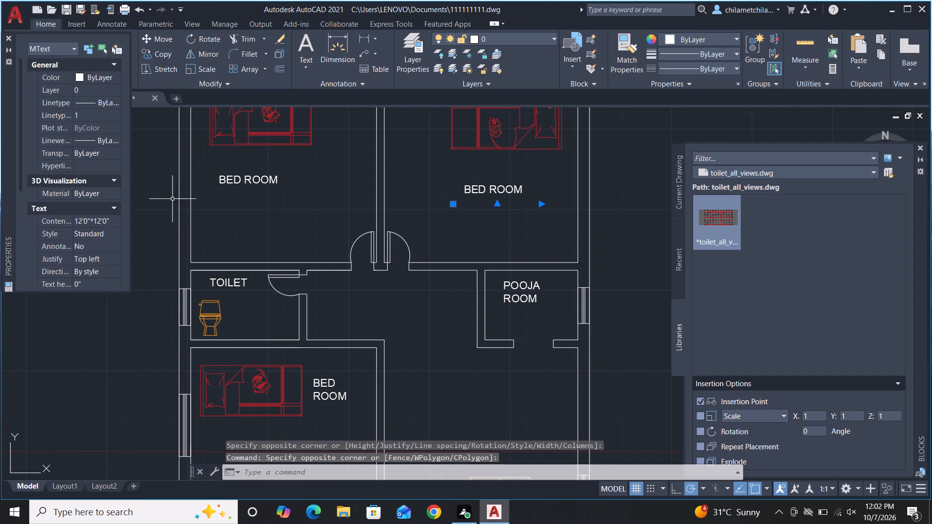
scroll(130, 189, "down", 3)
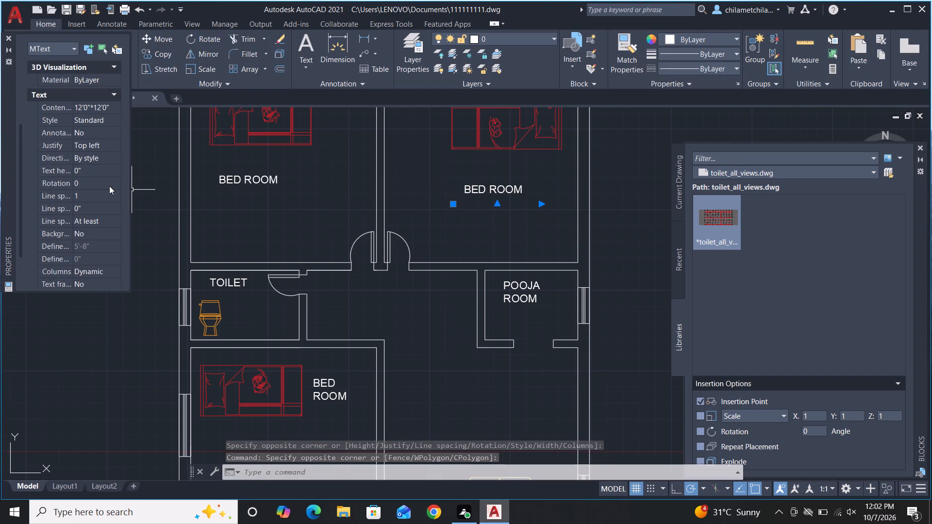
left_click(87, 170)
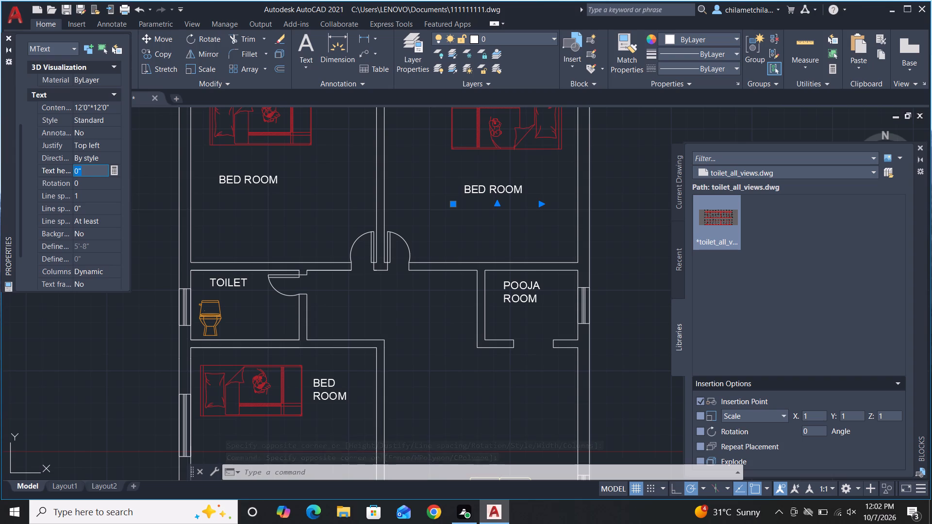
key("6")
key("shift+quotedbl")
key("Return")
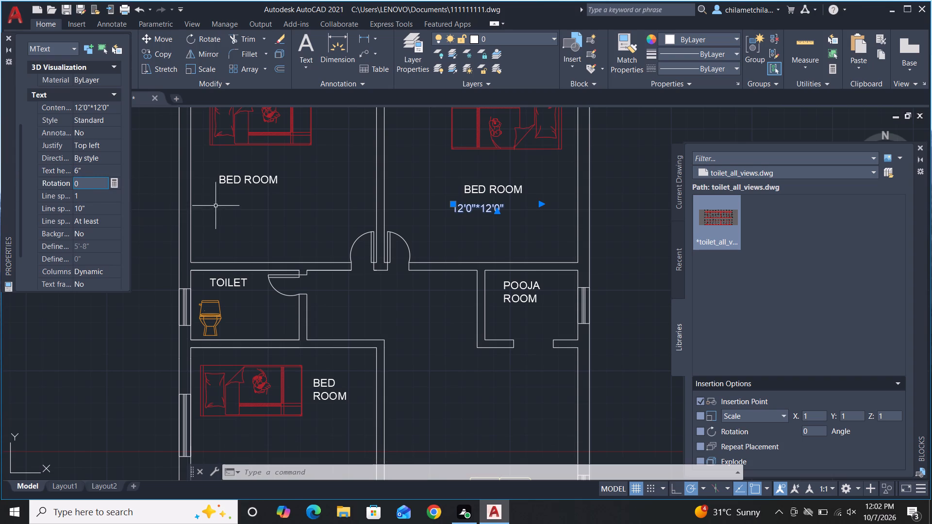
key("Escape")
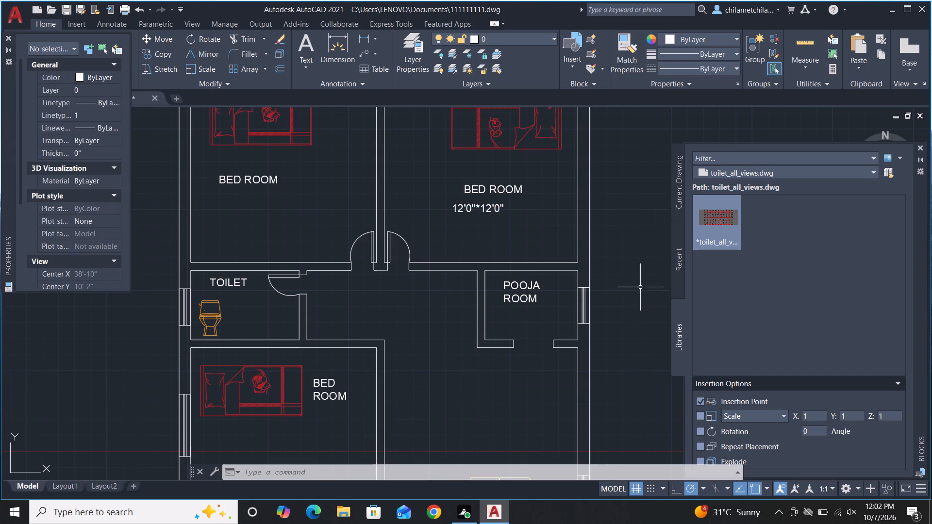
Add the multiline text 12'0"*12'0" directly below the upper-left bedroom's label.
scroll(632, 276, "down", 1)
scroll(354, 266, "up", 1)
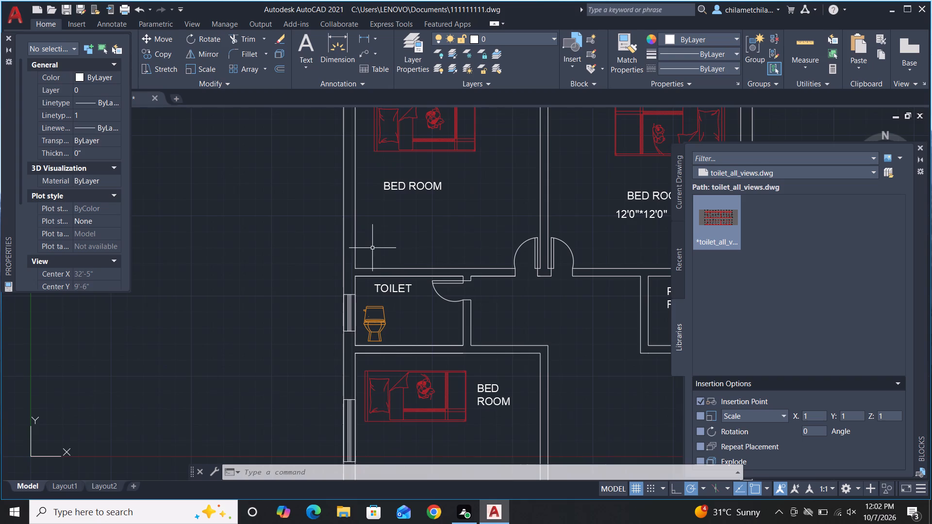
scroll(440, 227, "down", 1)
scroll(440, 227, "up", 1)
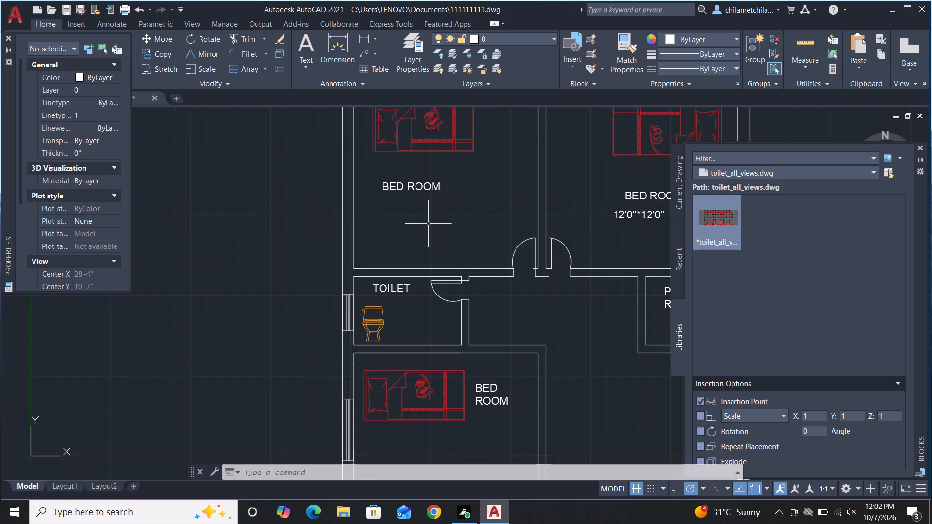
key("m")
left_click(480, 260)
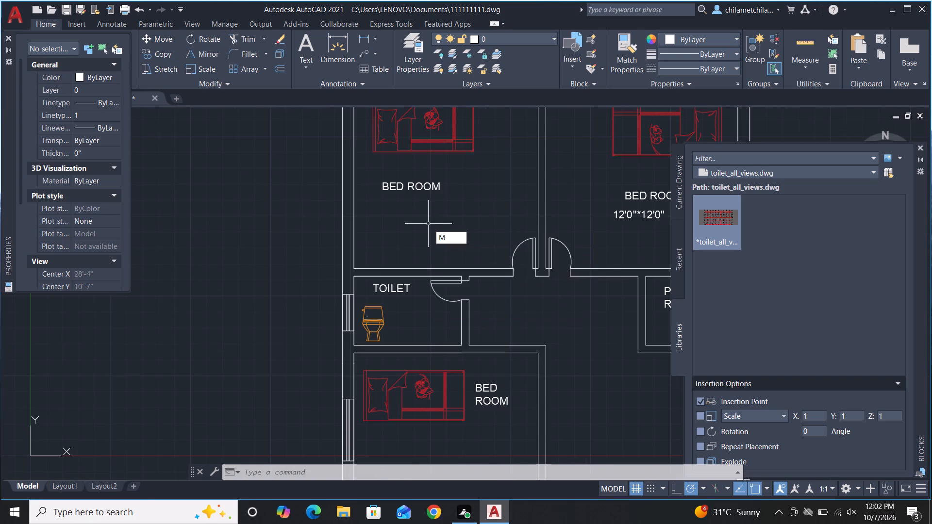
left_click(383, 211)
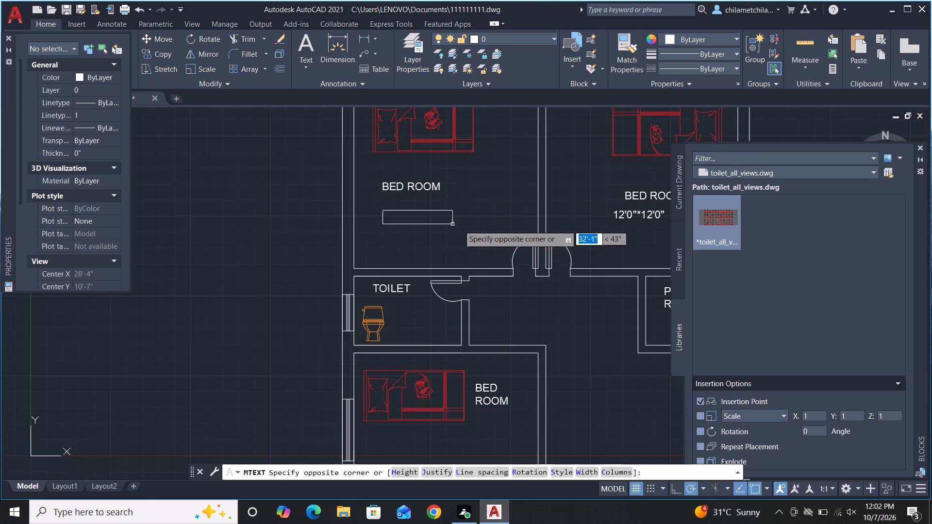
double_click(465, 226)
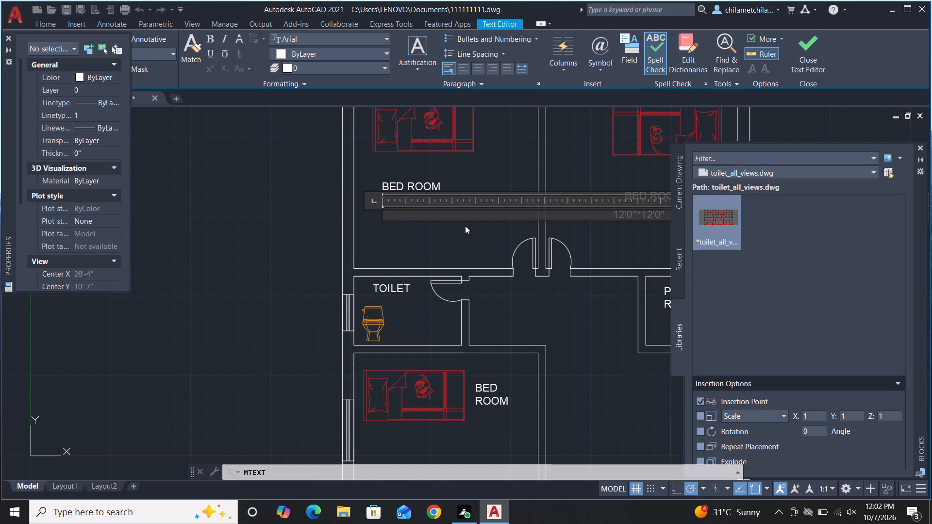
type("12'0")
key("shift+quotedbl")
key("asterisk")
type("12'")
key("0")
key("shift+quotedbl")
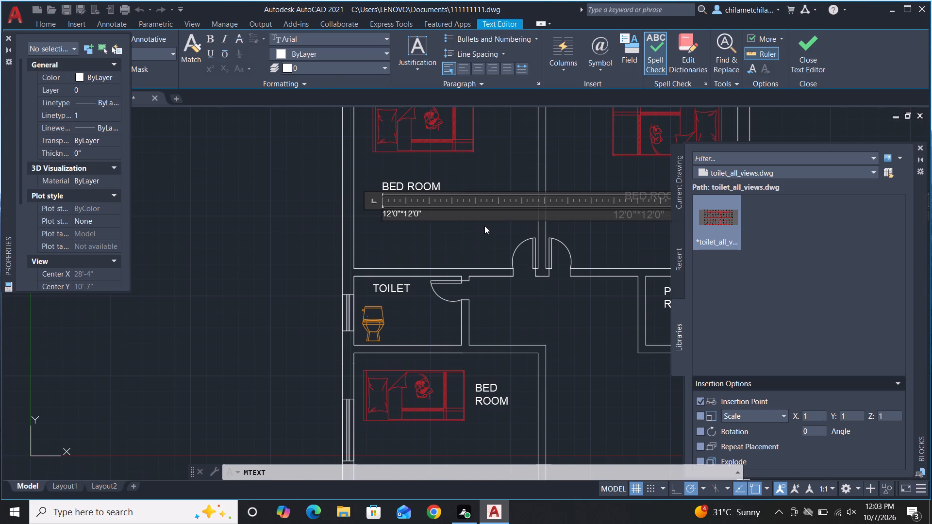
left_click(485, 226)
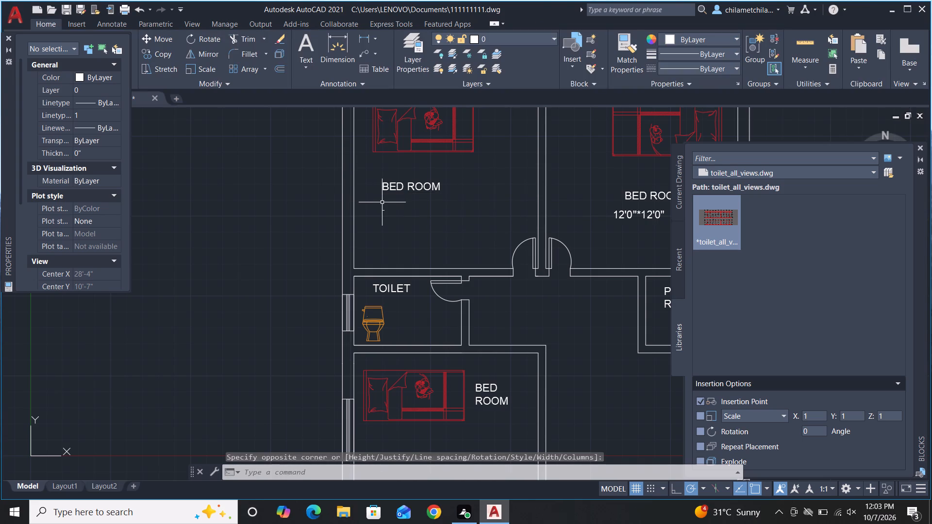
Set the text height of the room size text below the upper-left bedroom's label to 6".
left_click(366, 200)
left_click(411, 228)
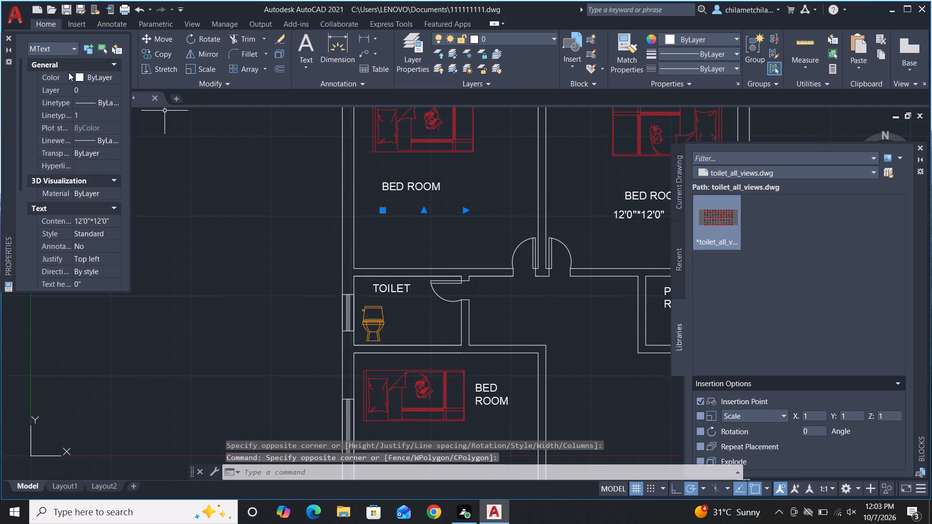
scroll(74, 124, "down", 2)
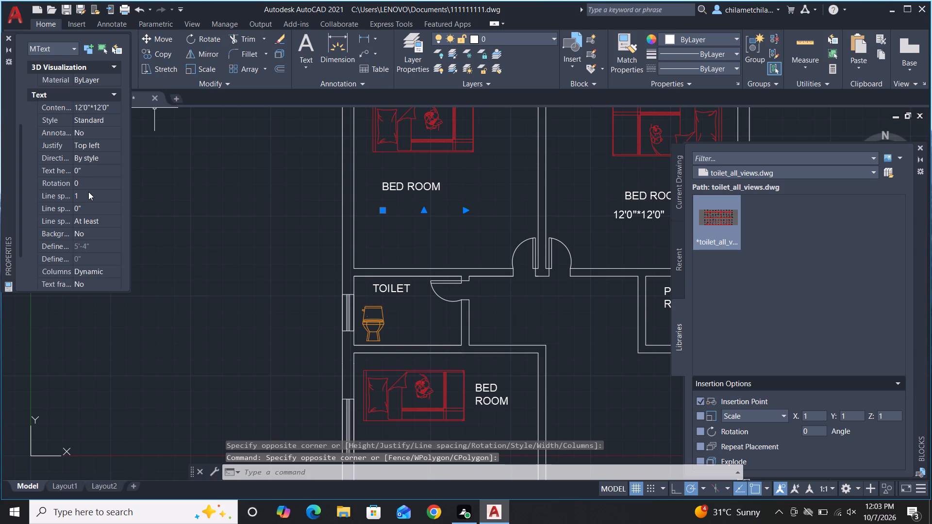
left_click(97, 170)
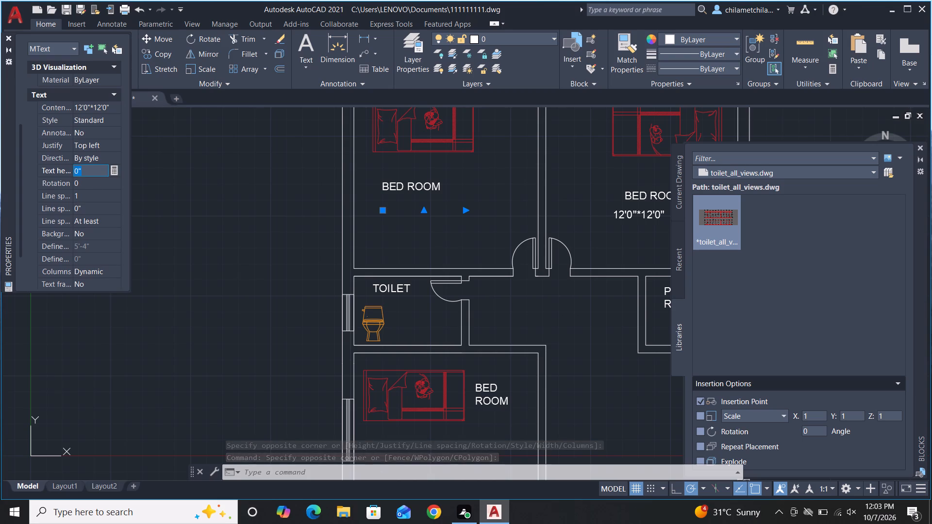
key("6")
key("shift+quotedbl")
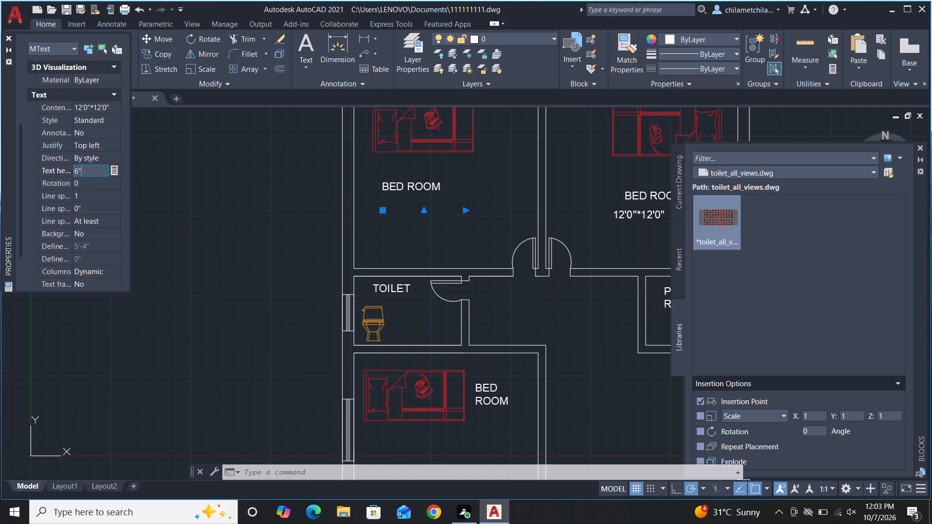
key("Return")
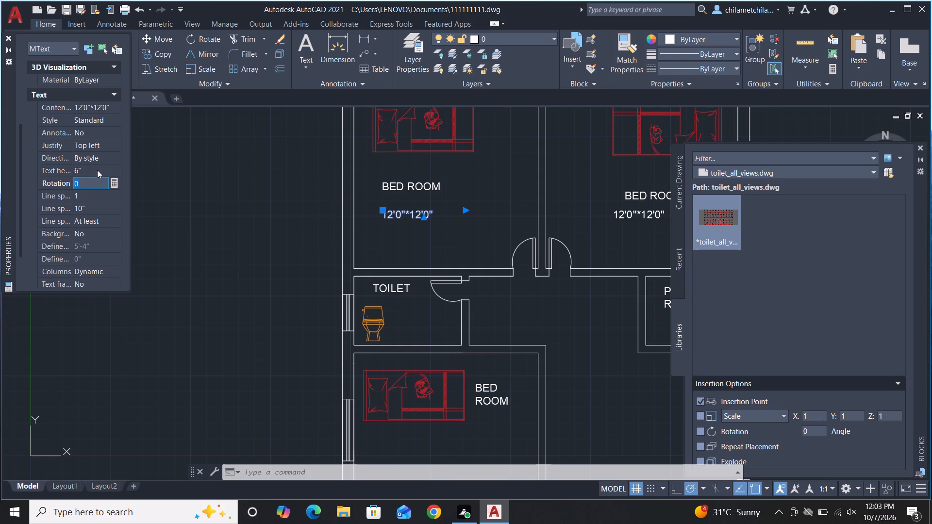
key("Escape")
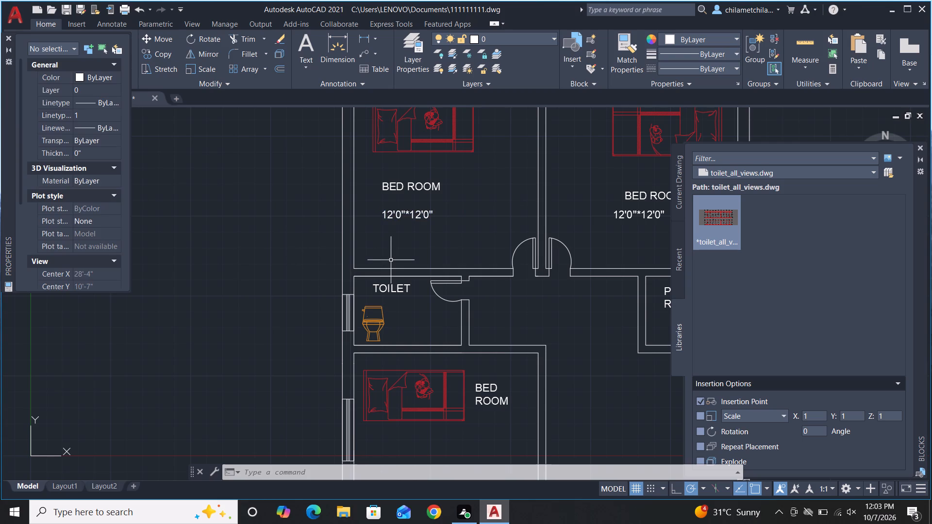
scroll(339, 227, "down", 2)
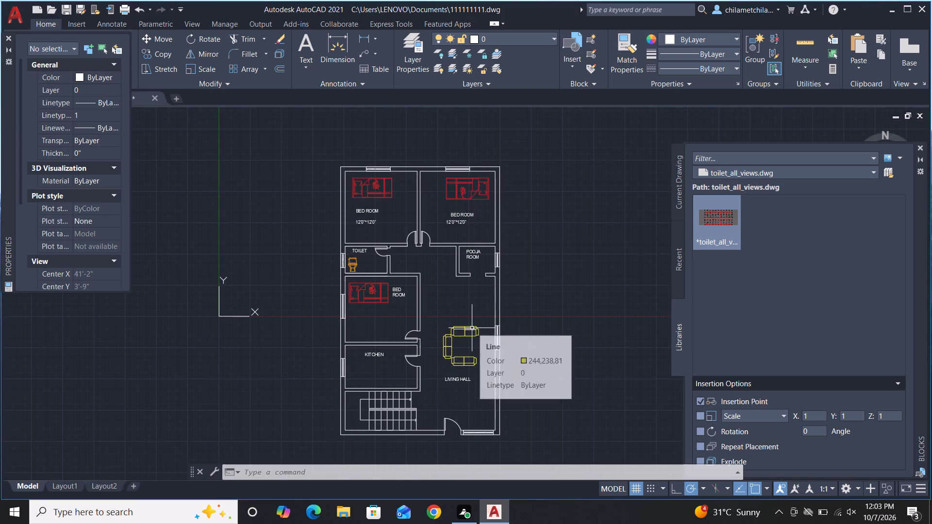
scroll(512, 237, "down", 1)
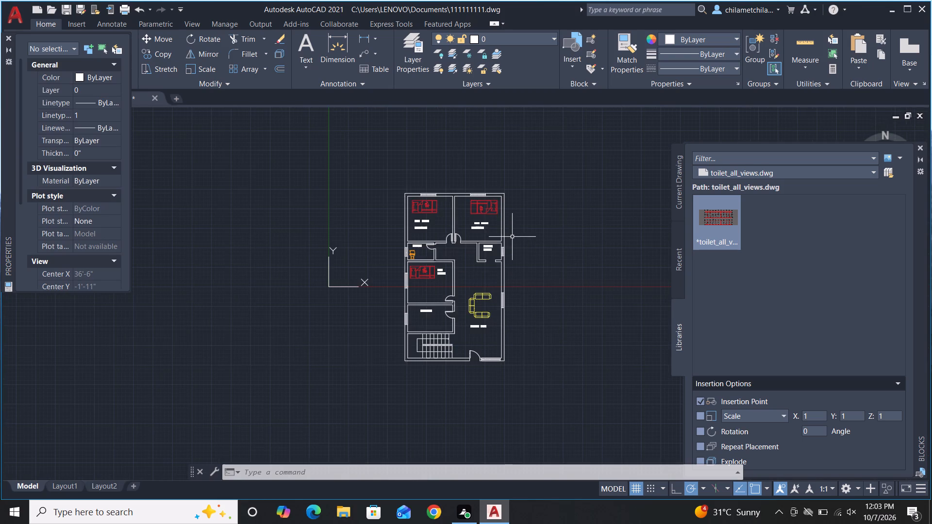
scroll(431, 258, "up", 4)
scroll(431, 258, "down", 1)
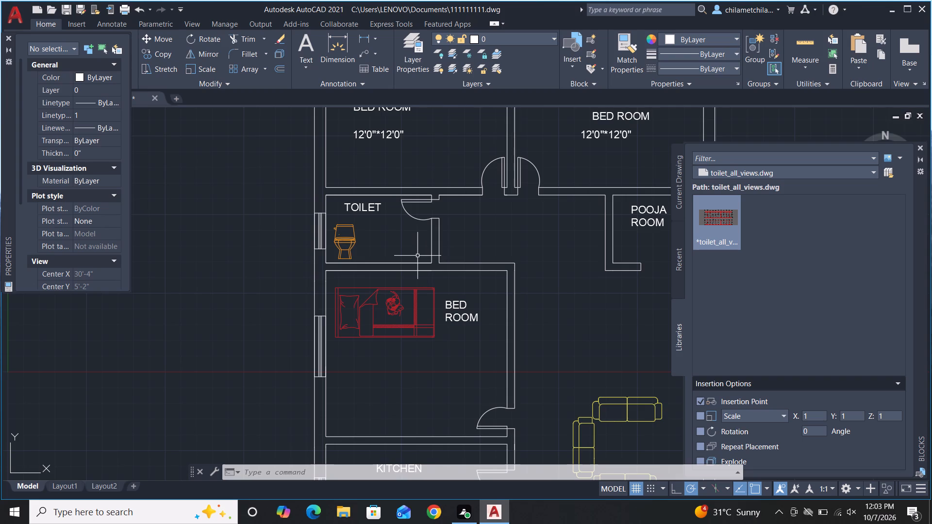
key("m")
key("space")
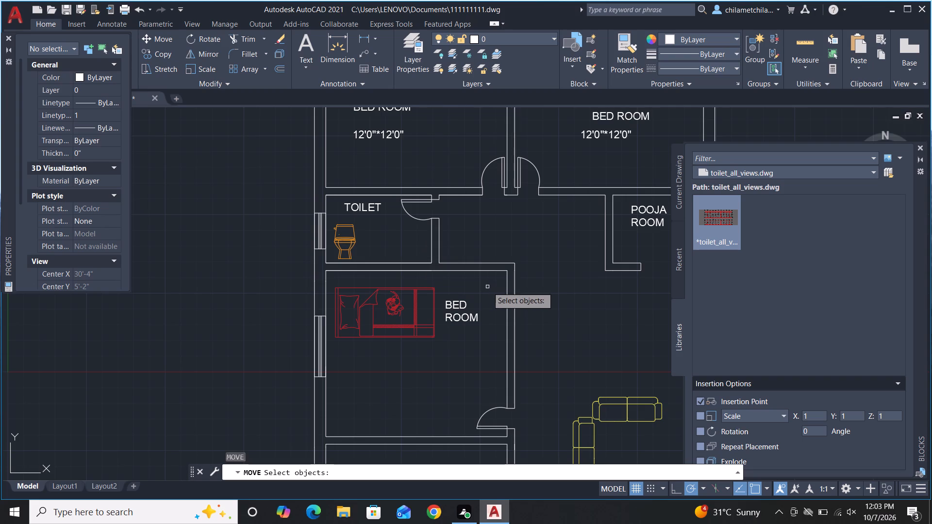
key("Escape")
Add the multiline text 7'0"*4'6" in the toilet room, below its label and beside the toilet fixture.
key("m")
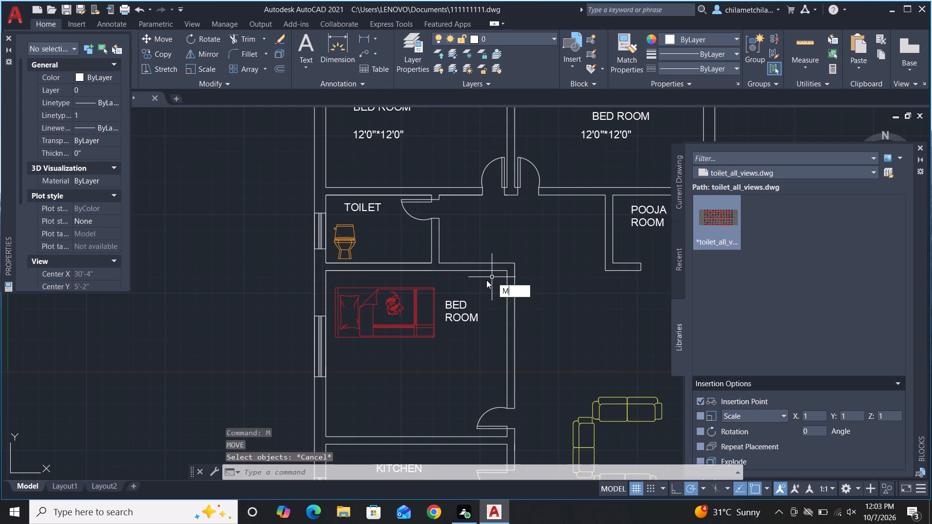
left_click(546, 312)
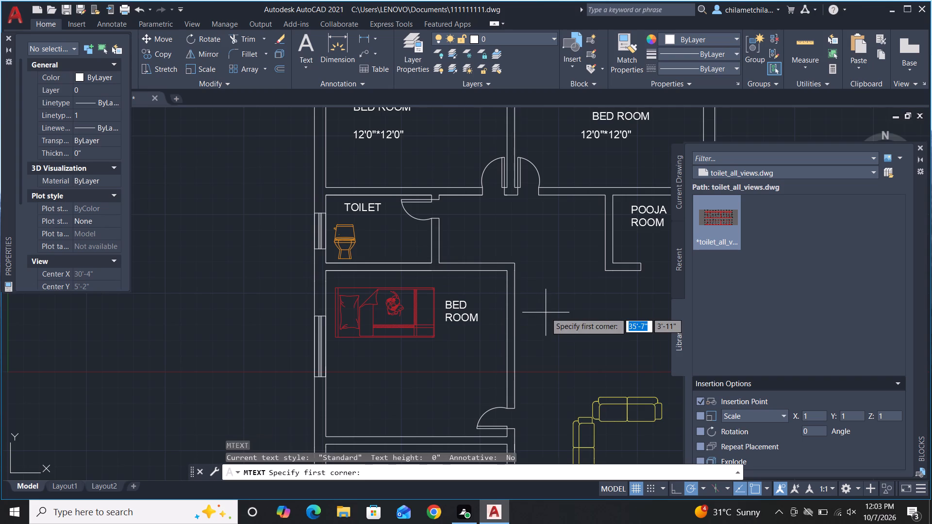
left_click(373, 229)
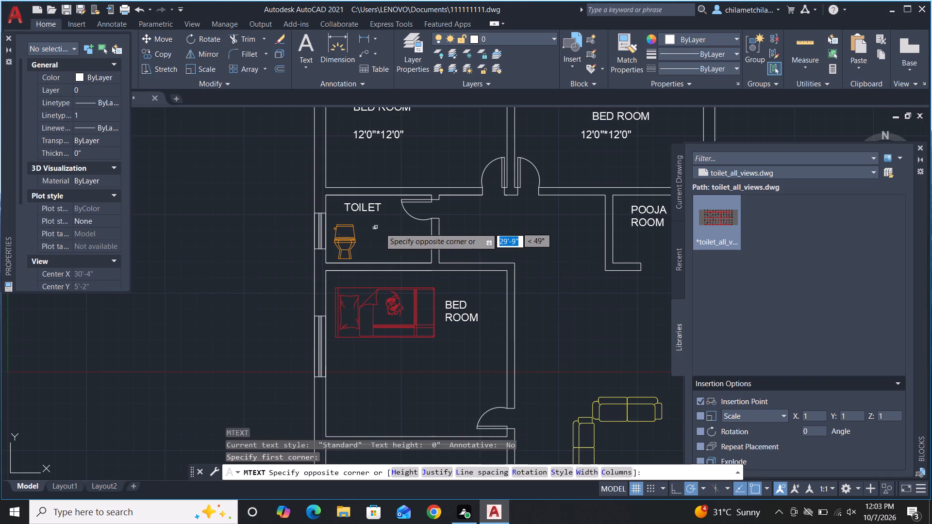
left_click(421, 245)
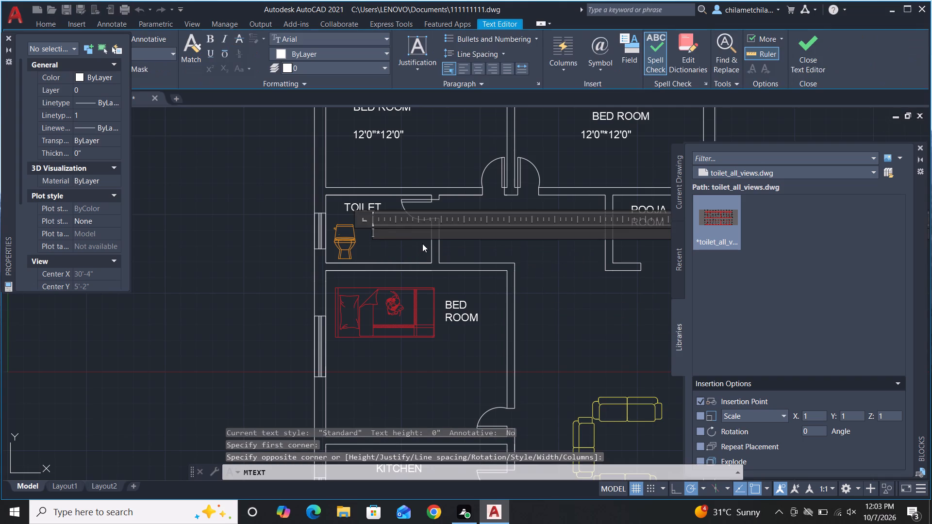
key("7")
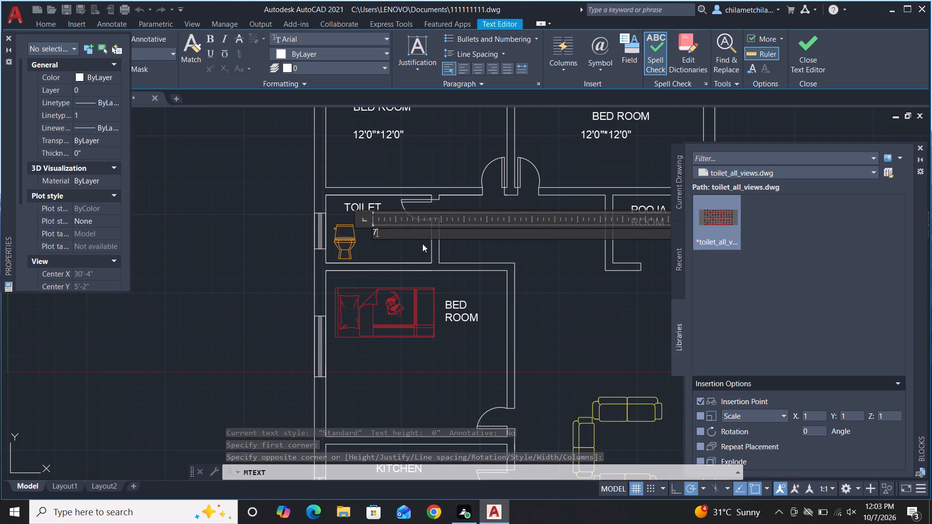
key("apostrophe")
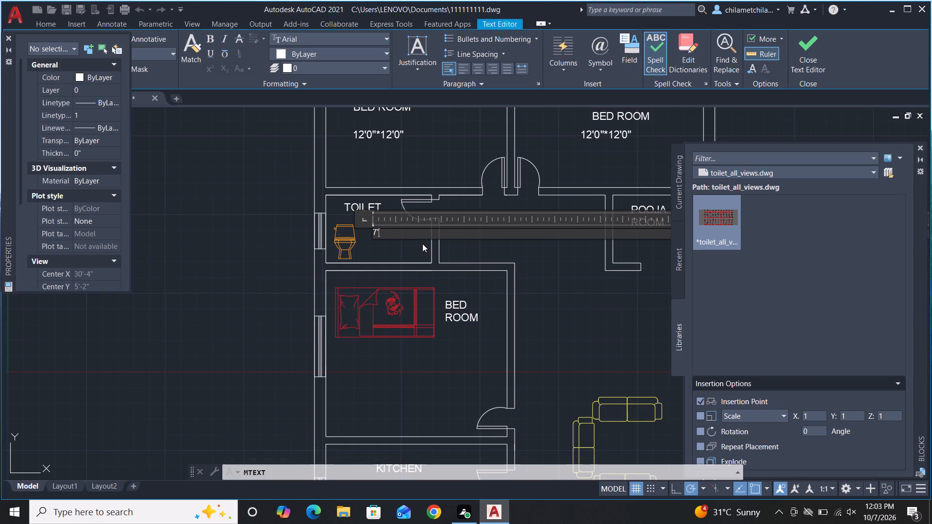
key("0")
key("shift+quotedbl")
key("asterisk")
key("4")
key("apostrophe")
key("6")
key("shift+quotedbl")
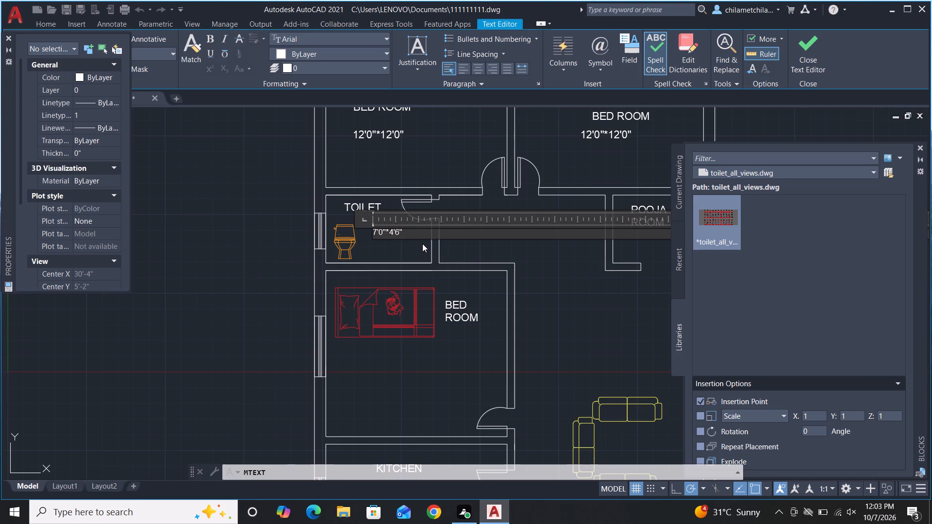
left_click(422, 244)
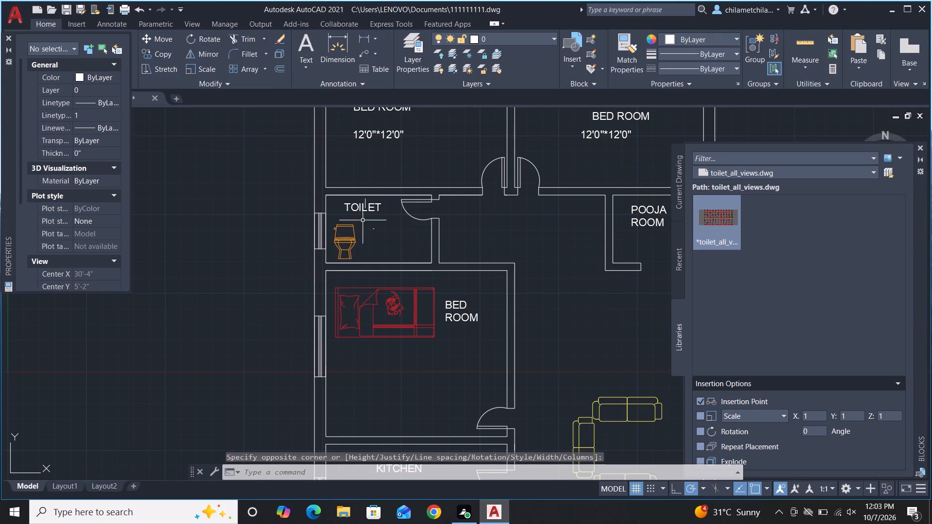
Set the text height of the room size text in the toilet room to 6".
left_click(366, 220)
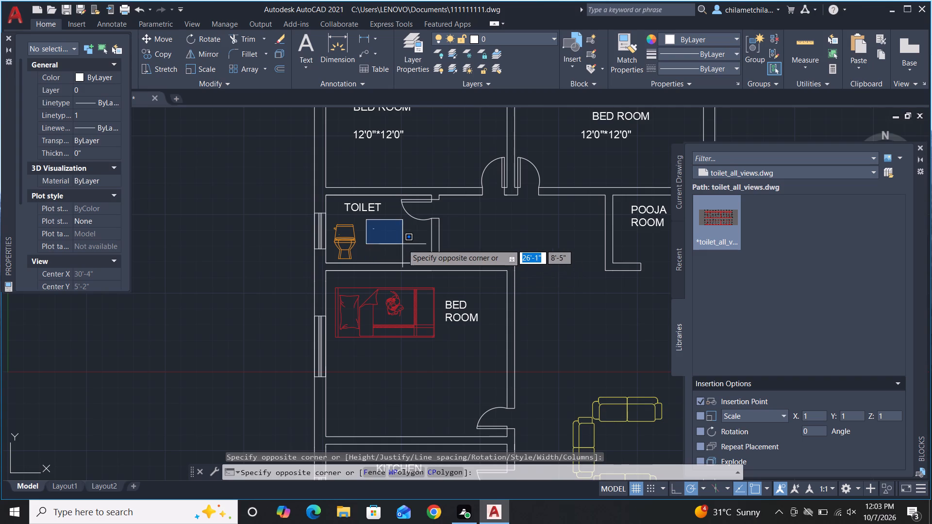
left_click(402, 244)
scroll(107, 186, "down", 1)
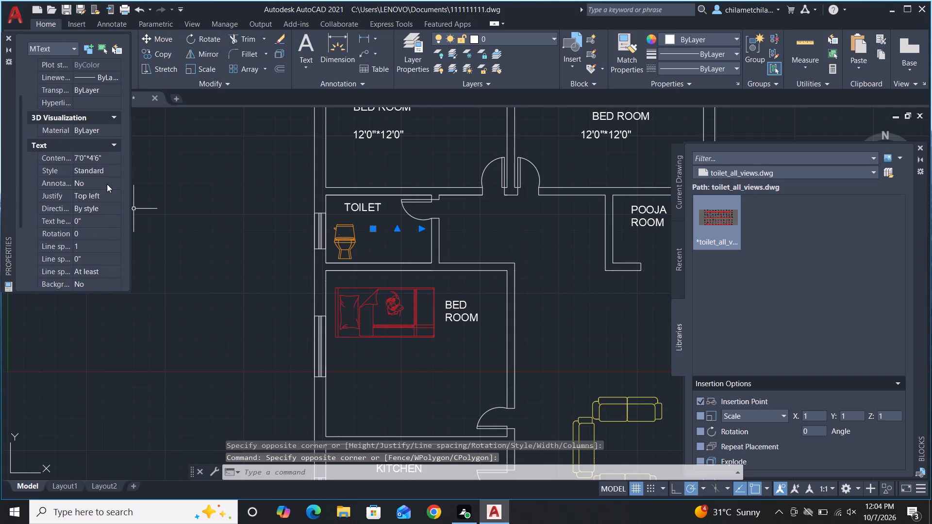
scroll(115, 180, "down", 2)
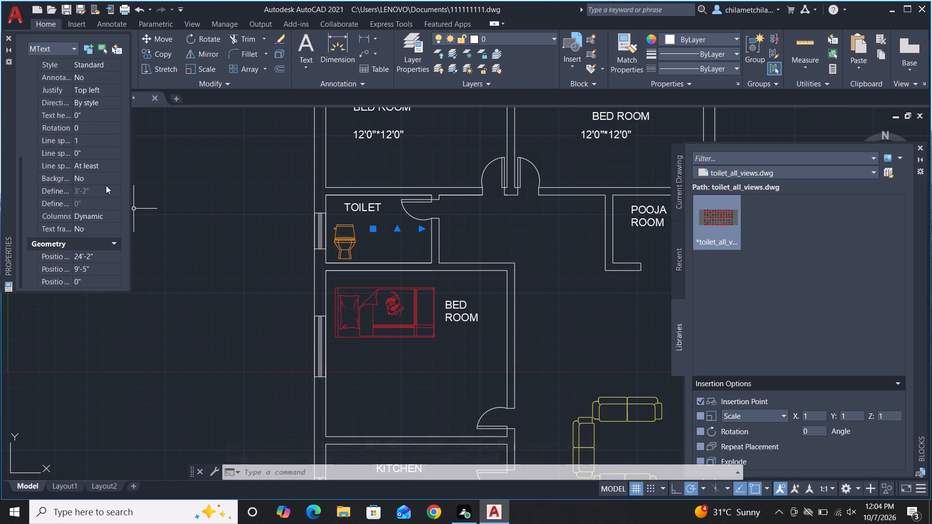
left_click(103, 116)
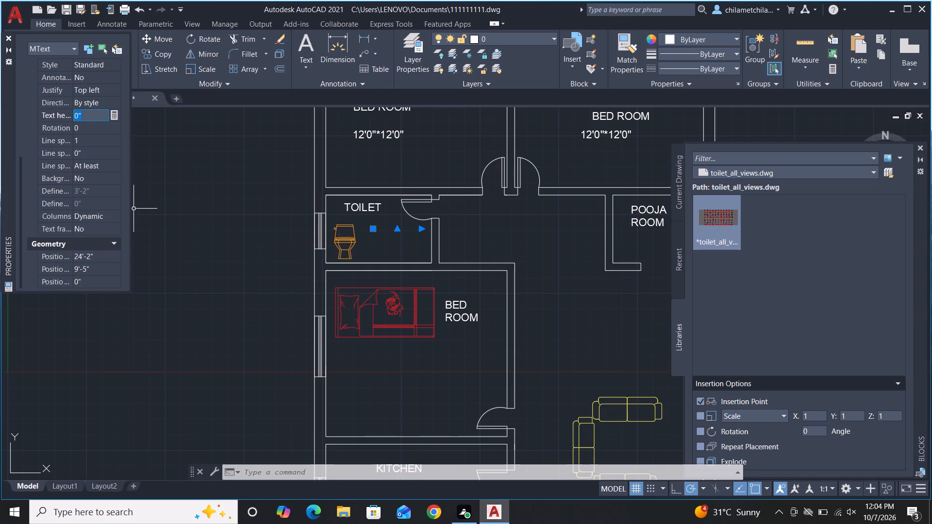
key("6")
key("shift+quotedbl")
key("Return")
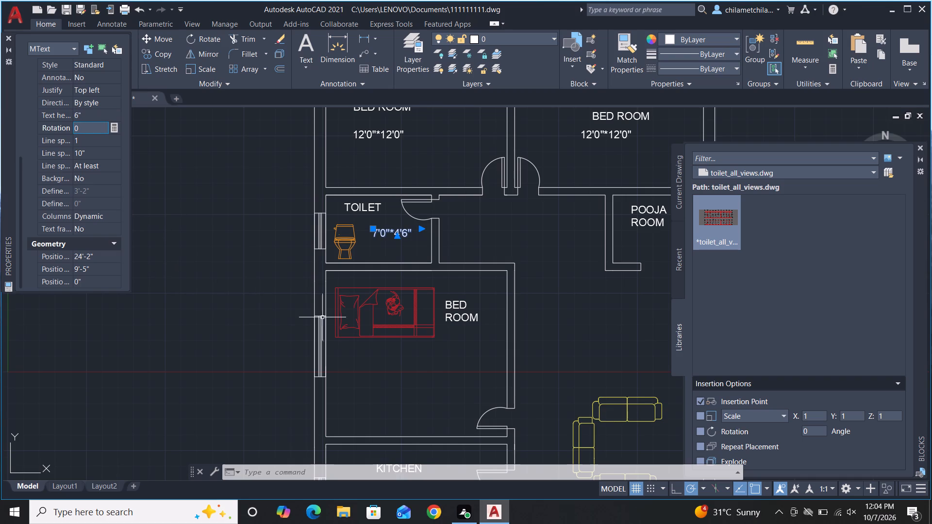
key("Escape")
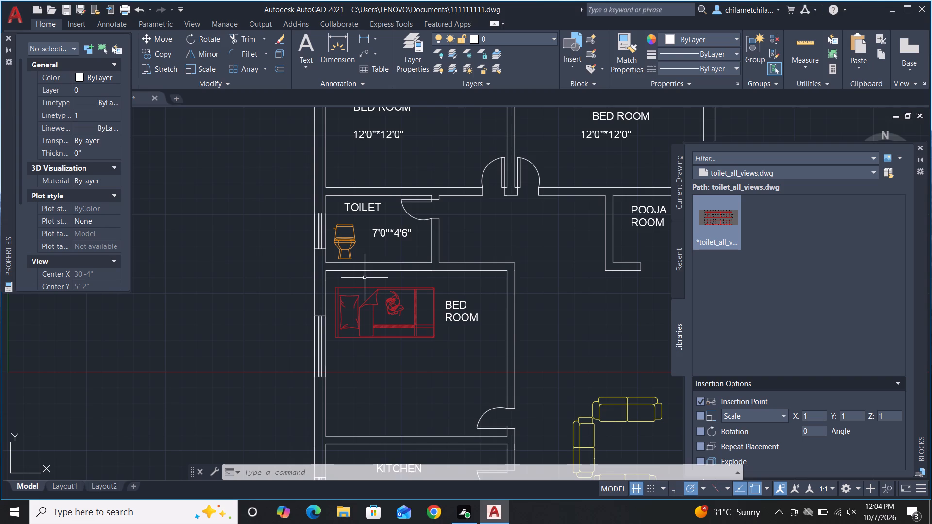
Add the multiline text 12'0"*11'0" below the bed in the bedroom between the toilet and the kitchen.
scroll(408, 210, "down", 1)
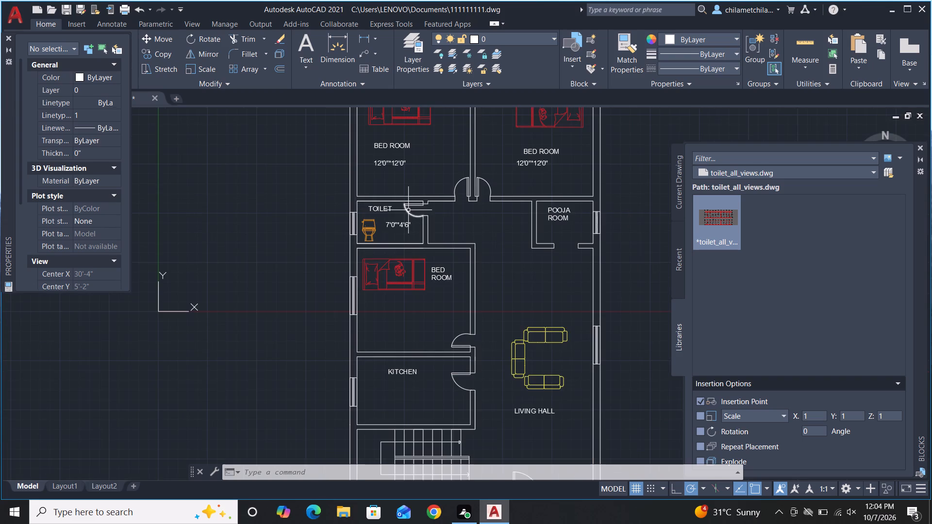
scroll(514, 200, "down", 2)
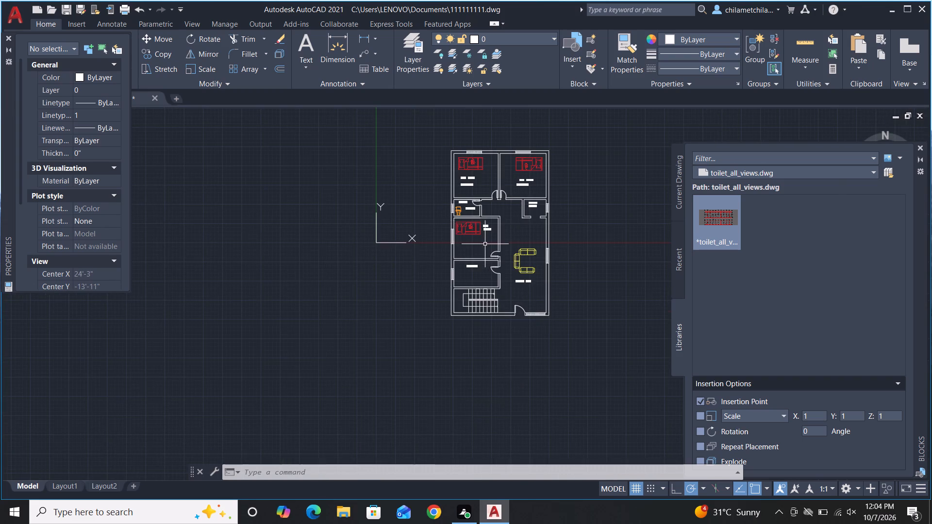
scroll(485, 244, "up", 3)
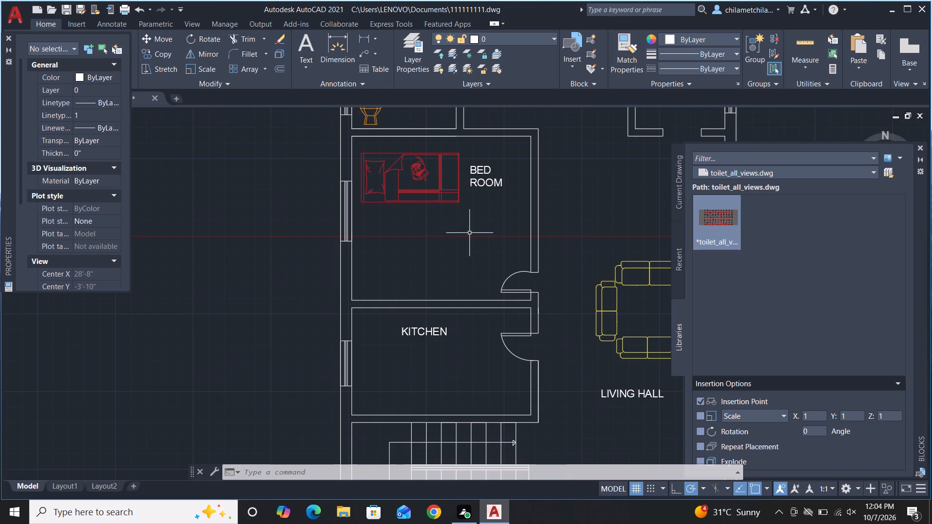
key("m")
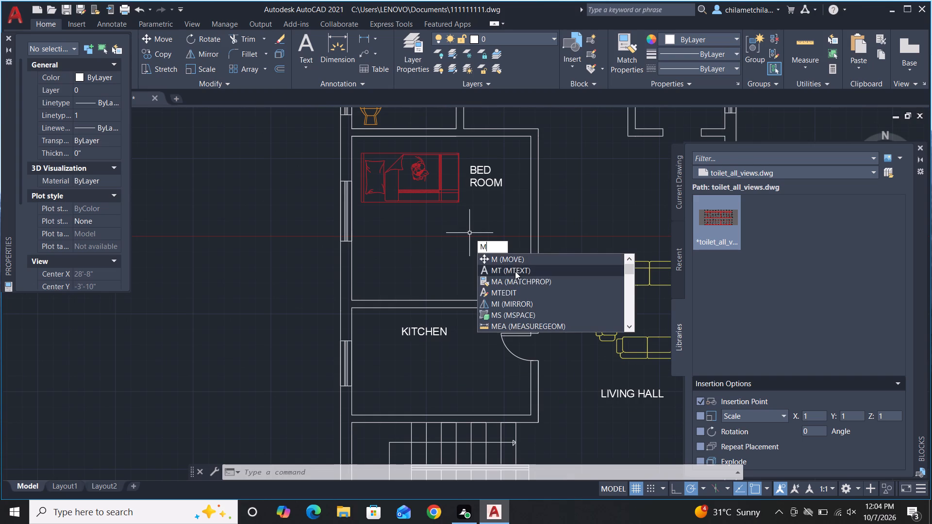
left_click(515, 271)
left_click(401, 227)
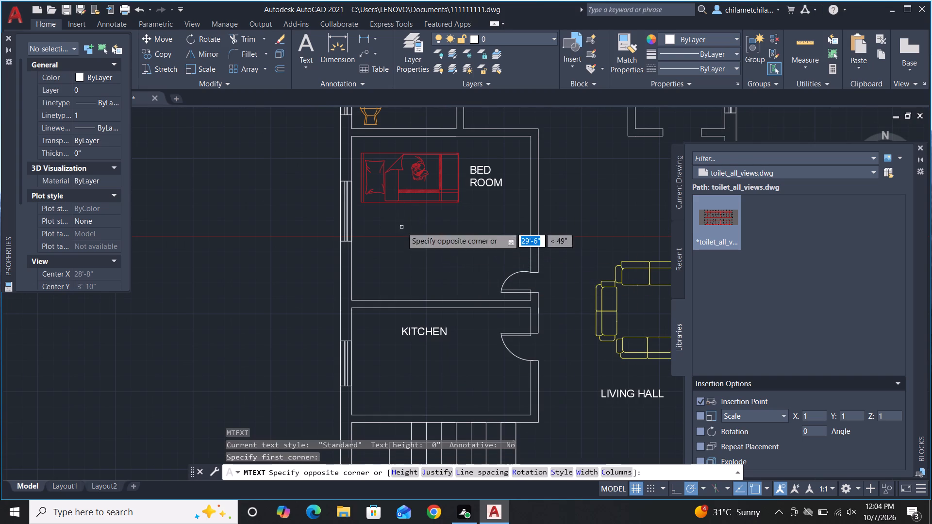
left_click(498, 251)
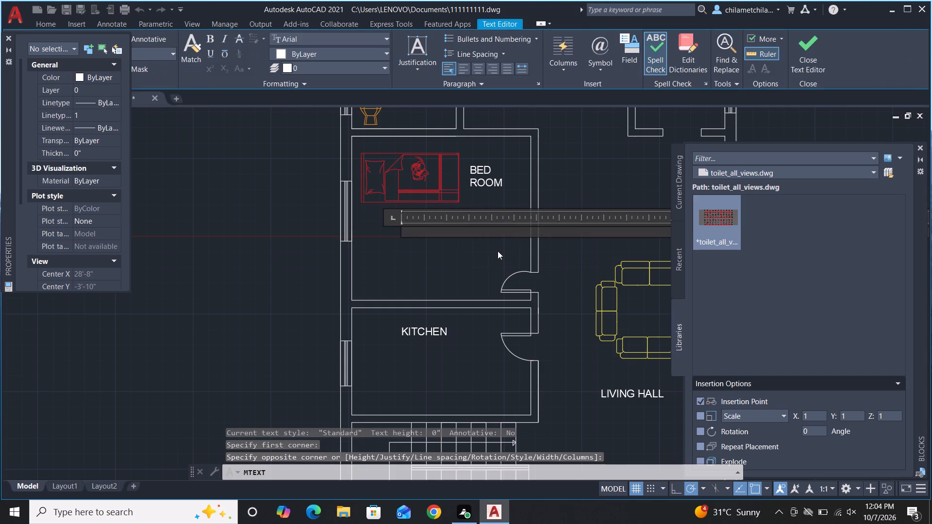
type("12'")
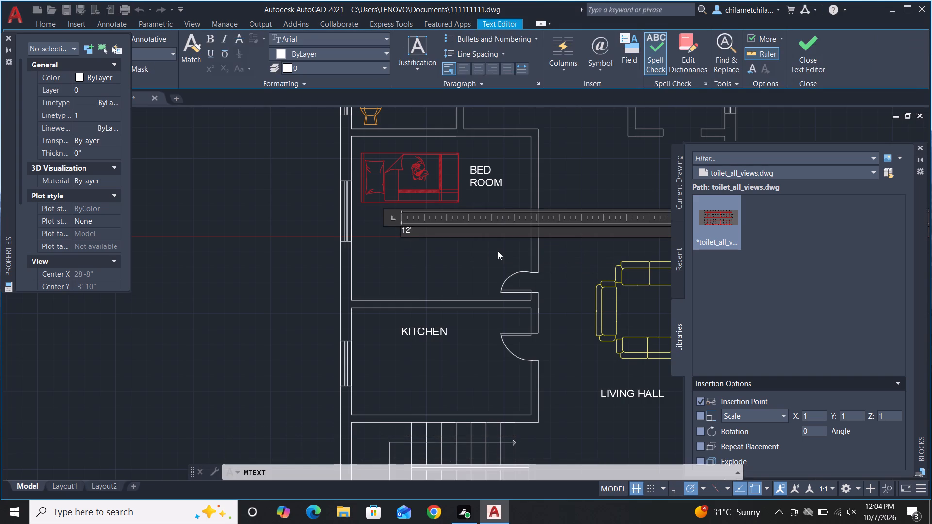
key("0")
key("shift+quotedbl")
key("asterisk")
type("11")
key("apostrophe")
key("0")
key("shift+quotedbl")
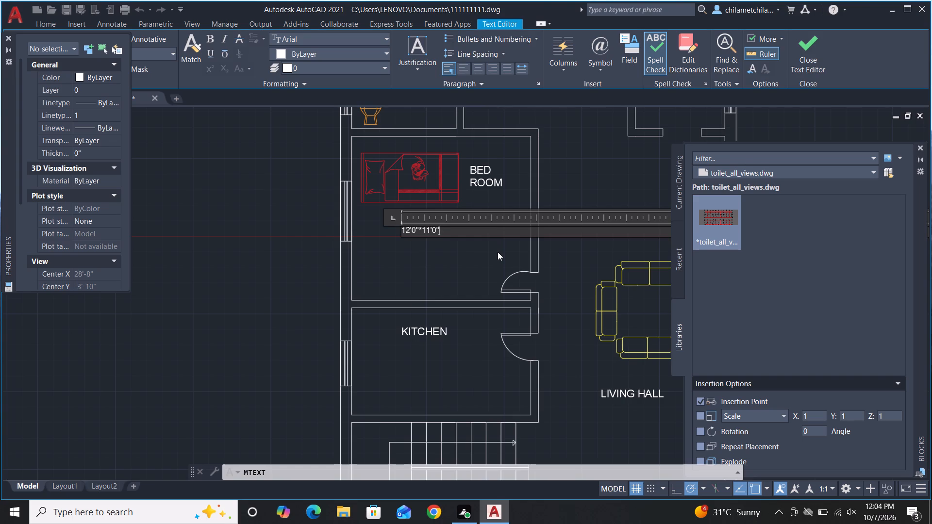
left_click(498, 252)
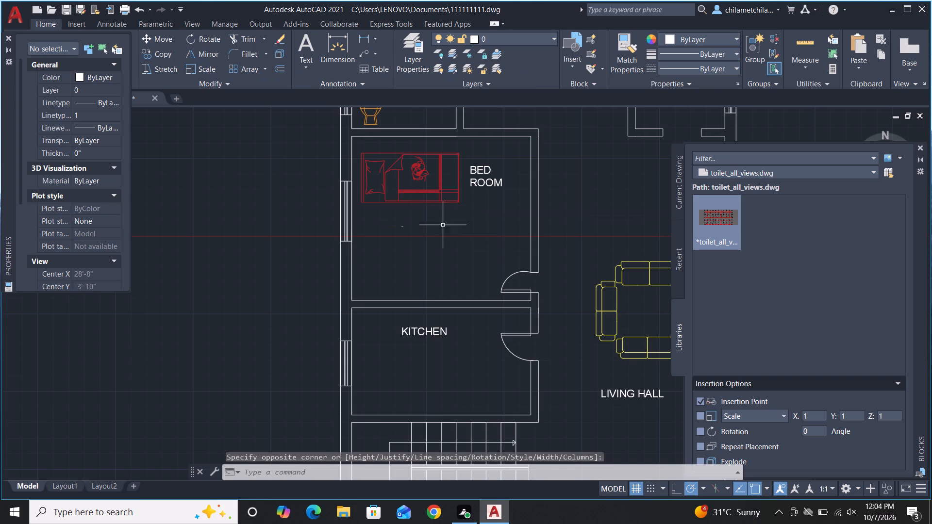
Set the text height of the room size text in the bedroom above the kitchen to 6".
left_click(393, 213)
left_click(431, 242)
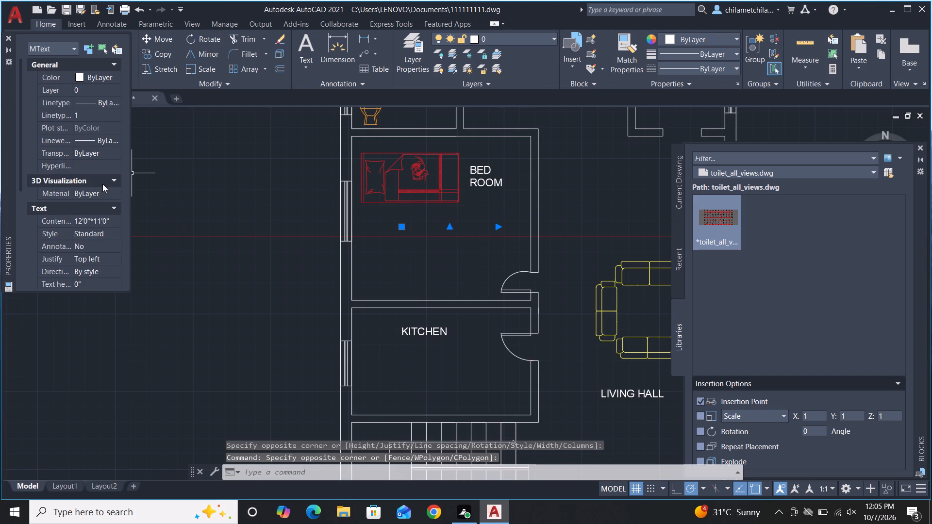
scroll(102, 184, "down", 2)
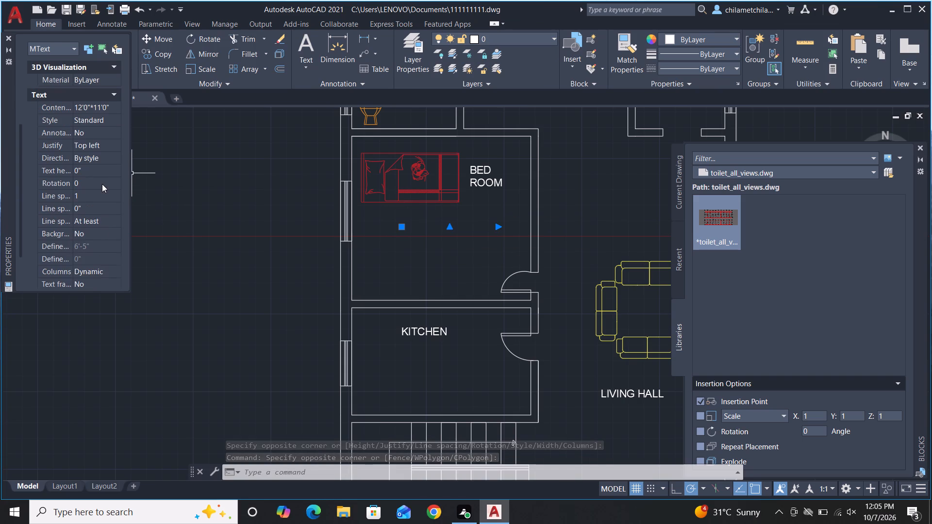
scroll(102, 184, "down", 1)
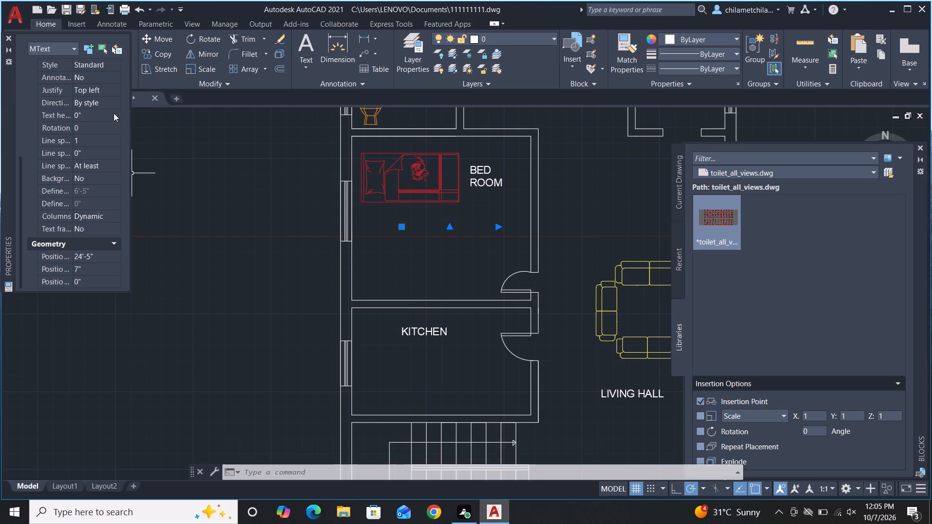
left_click(114, 113)
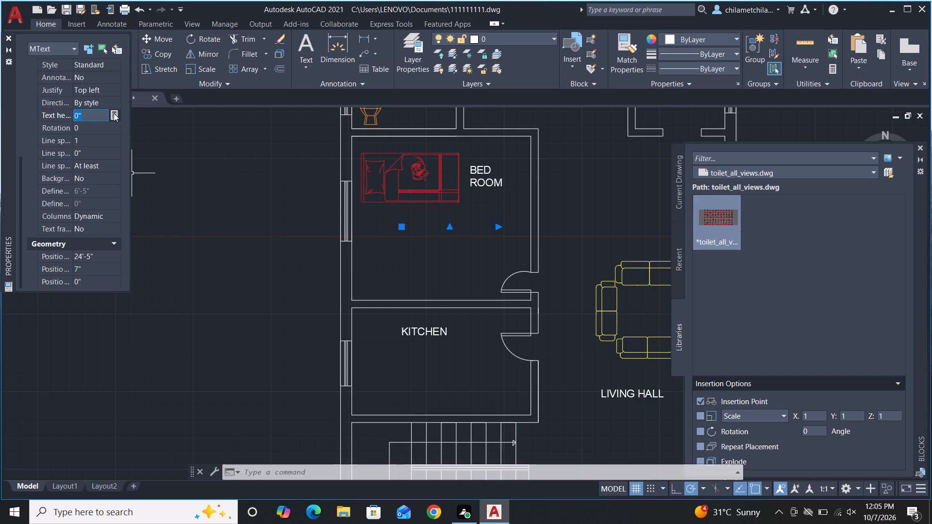
key("6")
key("shift+quotedbl")
key("Return")
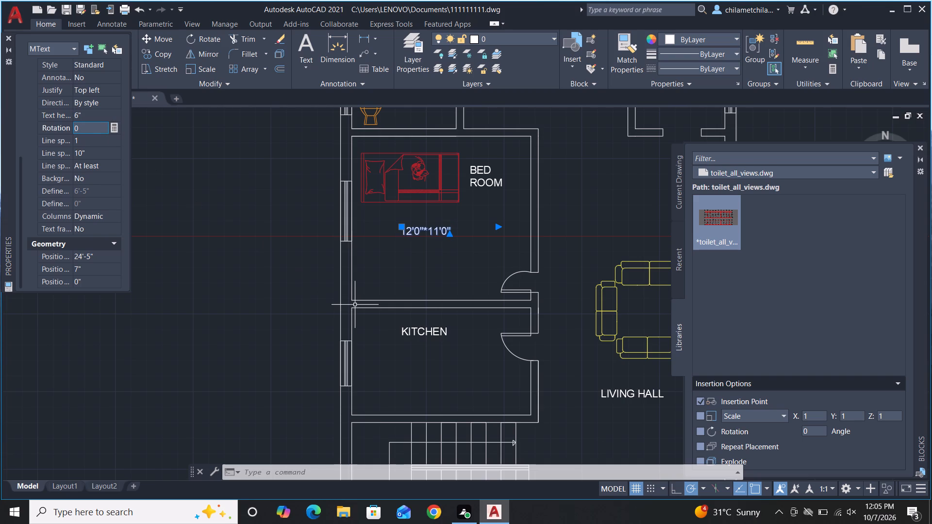
scroll(462, 264, "down", 1)
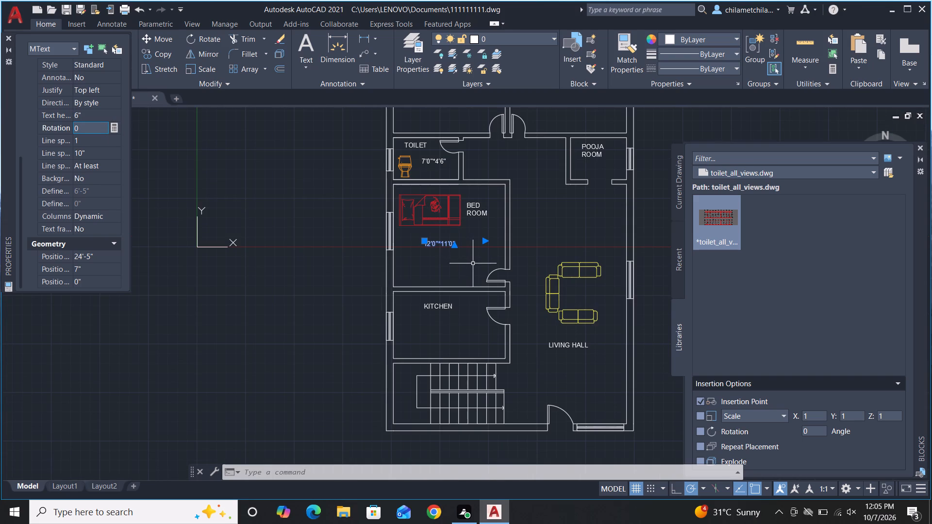
key("Escape")
Add the multiline text 12'0"*7'0" in the kitchen, below its KITCHEN label.
scroll(495, 206, "down", 2)
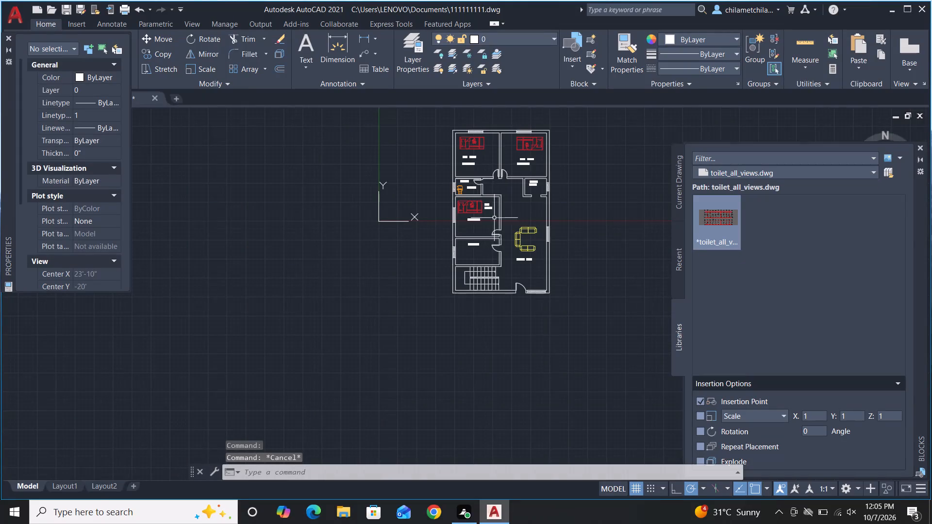
scroll(482, 246, "up", 3)
key("m")
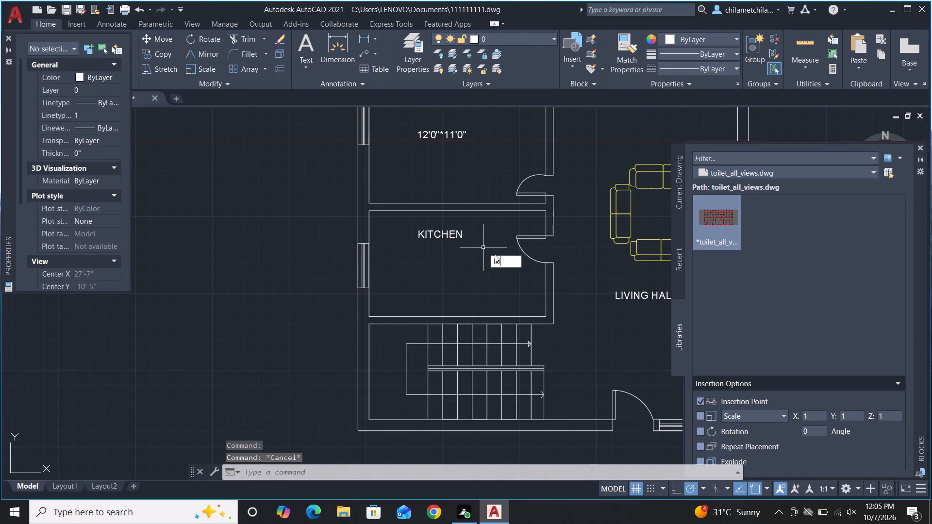
left_click(549, 284)
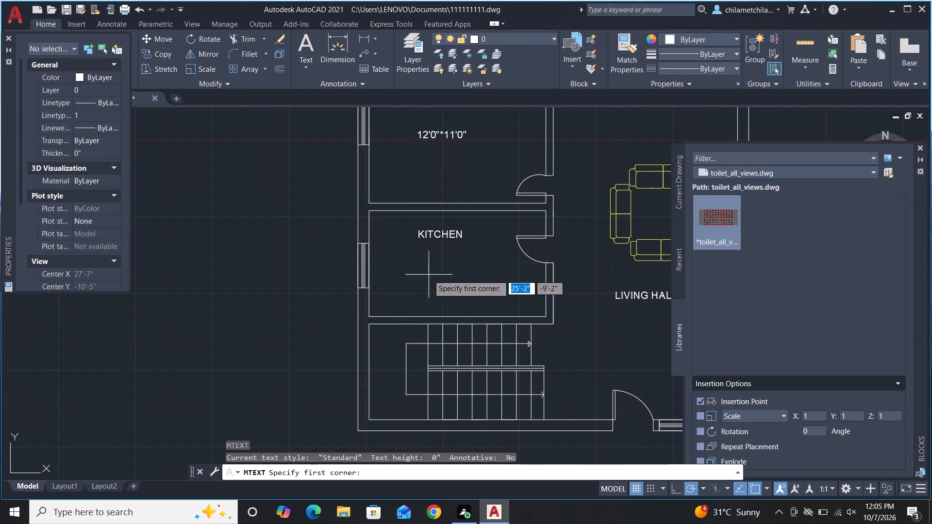
left_click(403, 261)
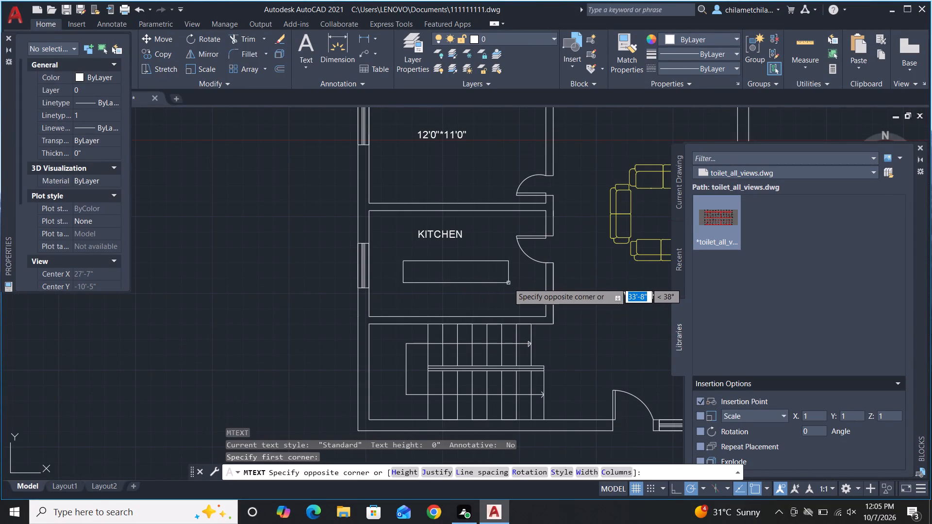
left_click(508, 283)
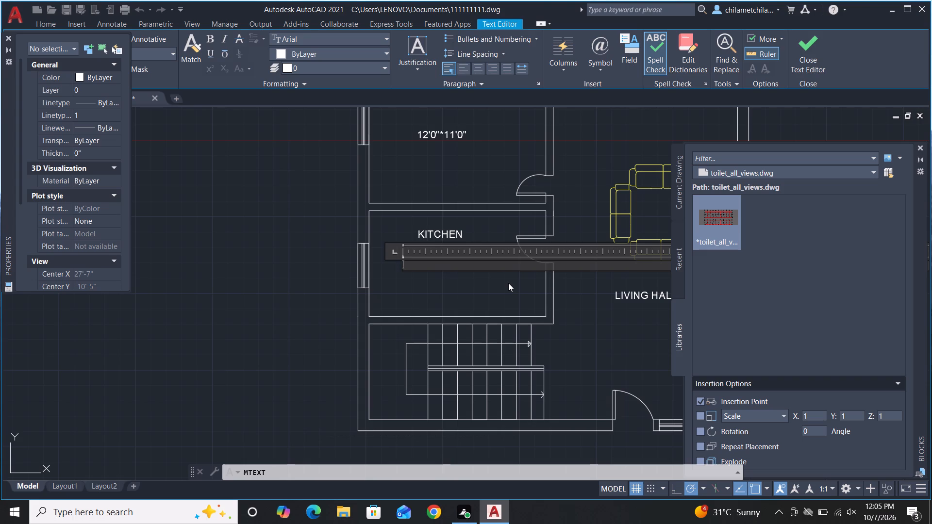
type("12'")
key("0")
key("shift+quotedbl")
key("asterisk")
type("7'")
key("0")
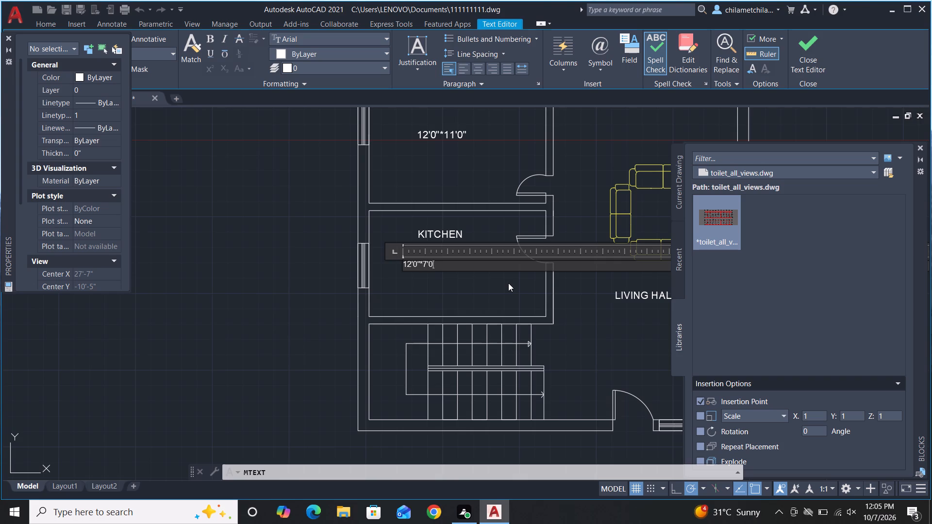
key("shift+quotedbl")
left_click(508, 283)
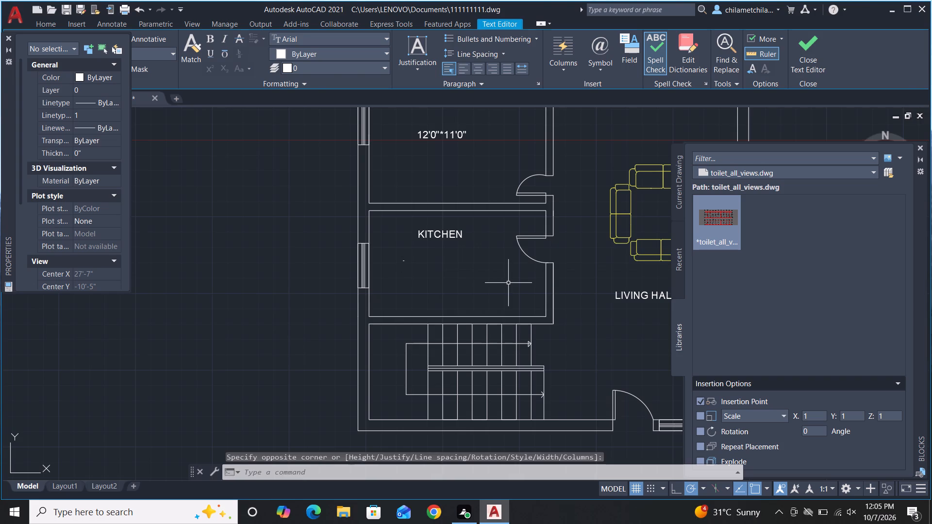
Set the text height of the room size text in the kitchen to 6".
left_click_drag(385, 244, 399, 251)
left_click(446, 274)
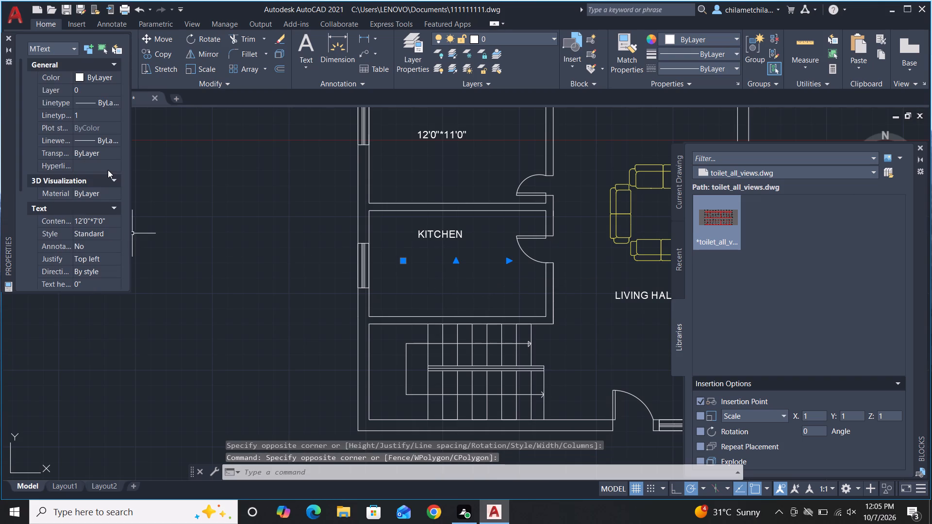
scroll(112, 170, "down", 1)
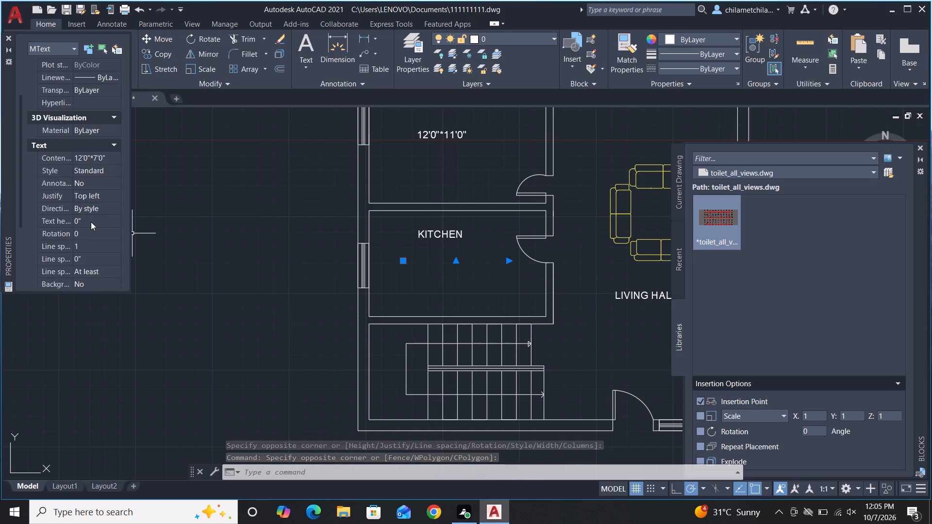
left_click(91, 222)
key("6")
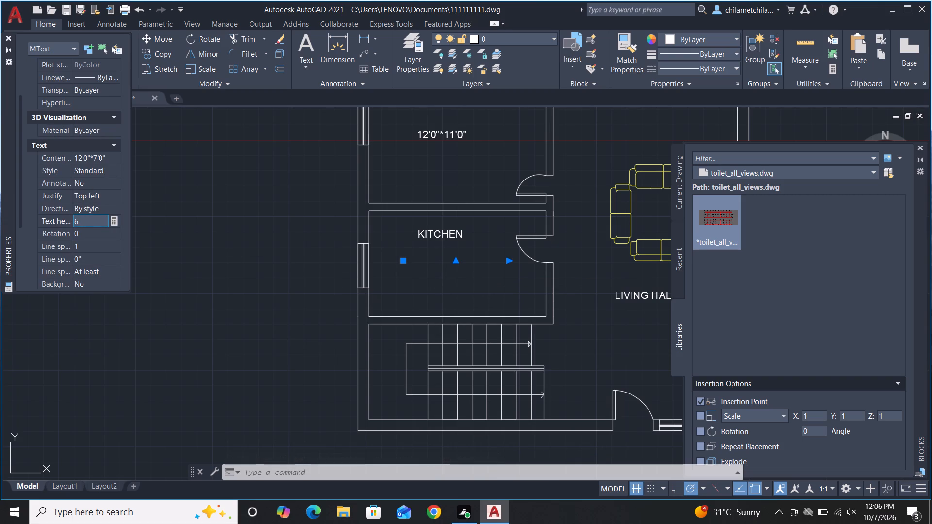
key("shift+quotedbl")
key("Return")
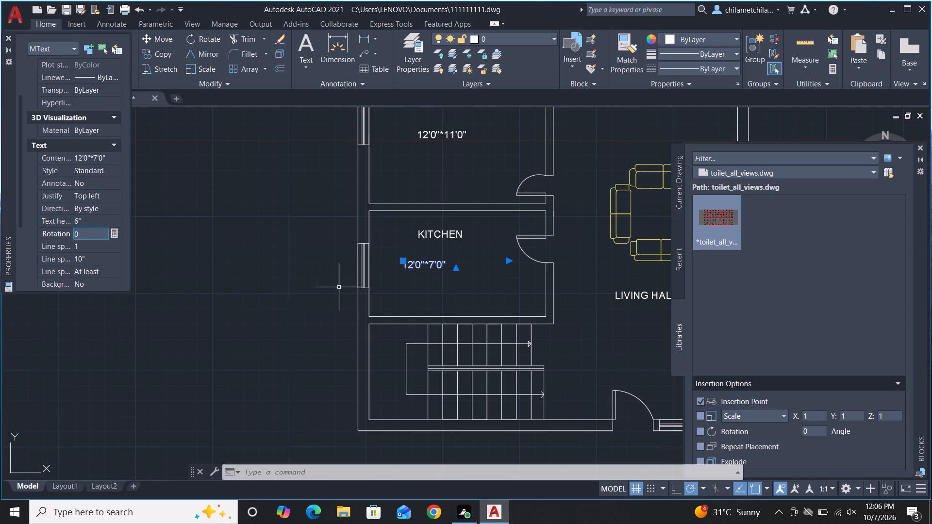
key("Escape")
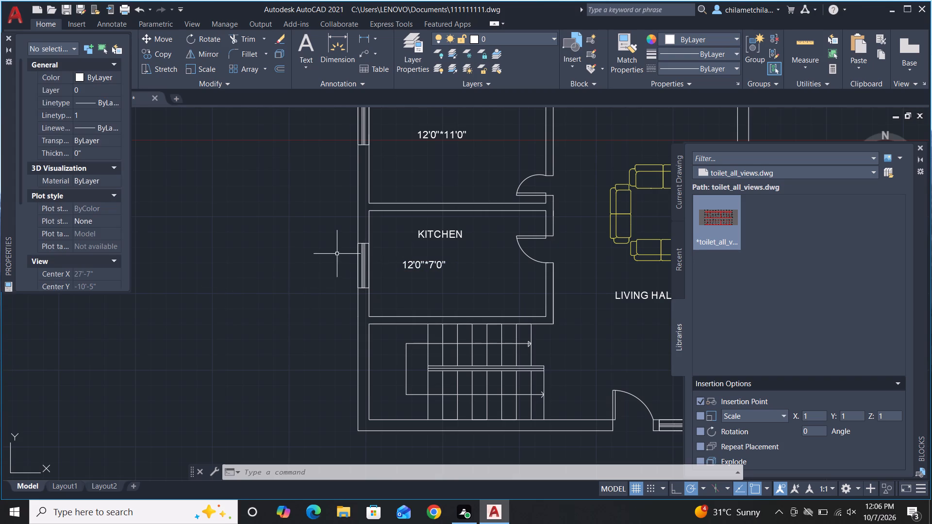
Add the multiline text 12'6"*19'0" in the living hall, below the LIVING HALL label.
scroll(324, 246, "down", 2)
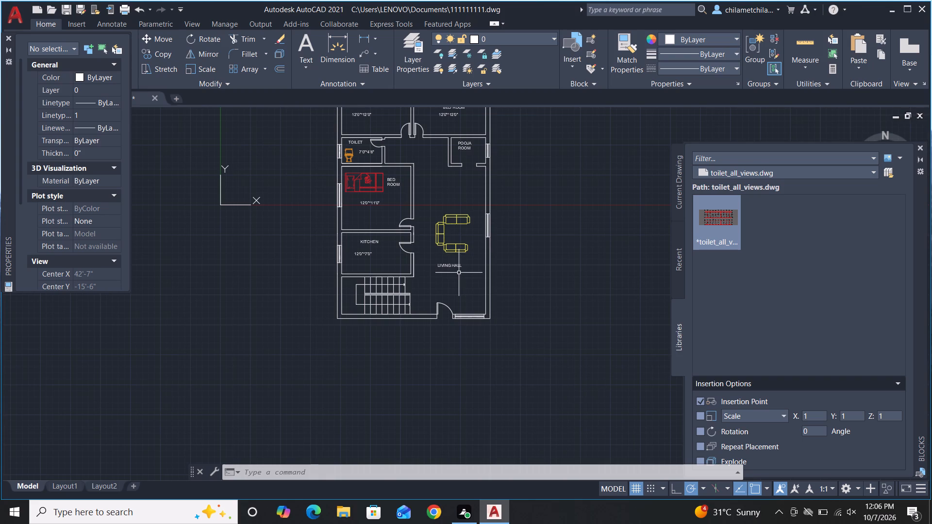
scroll(459, 273, "up", 3)
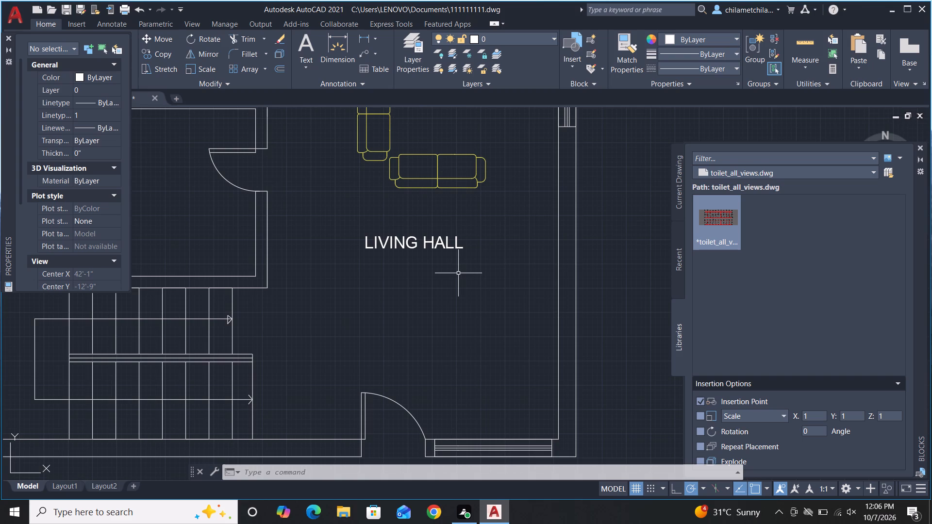
key("m")
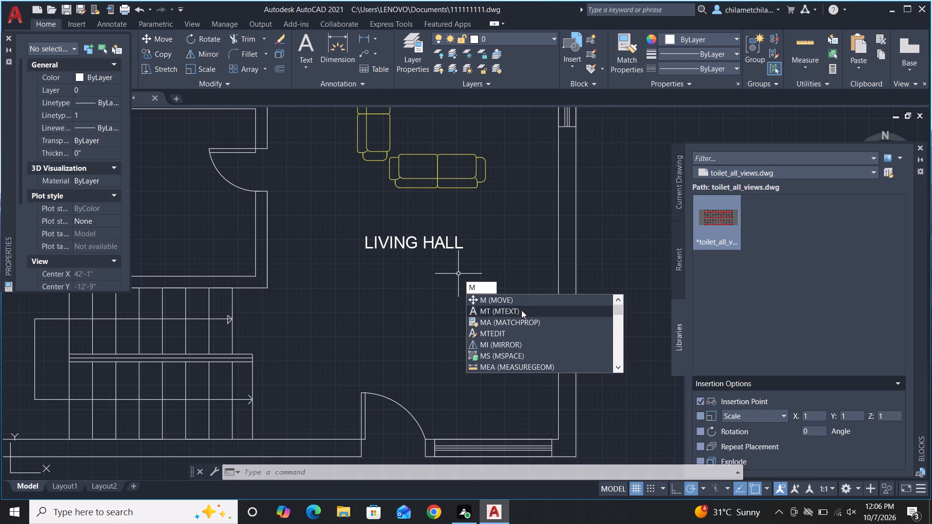
left_click(518, 310)
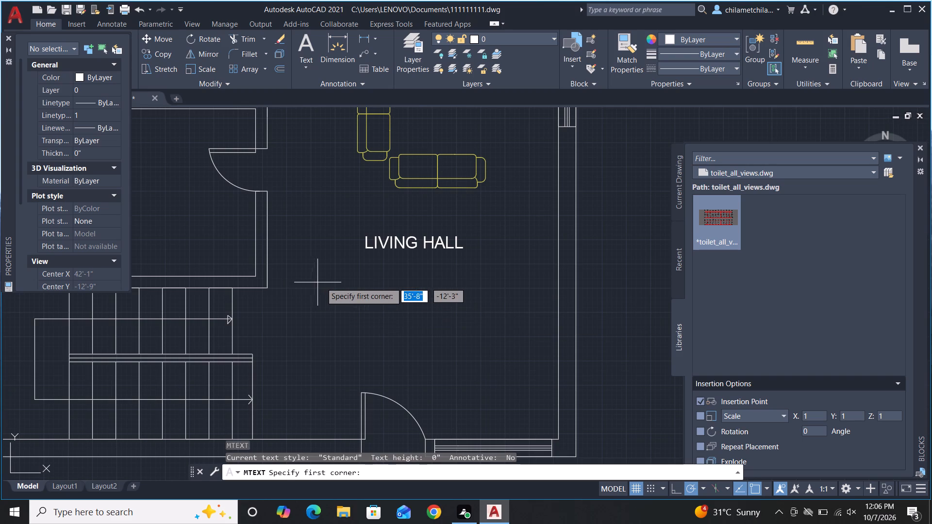
left_click(335, 281)
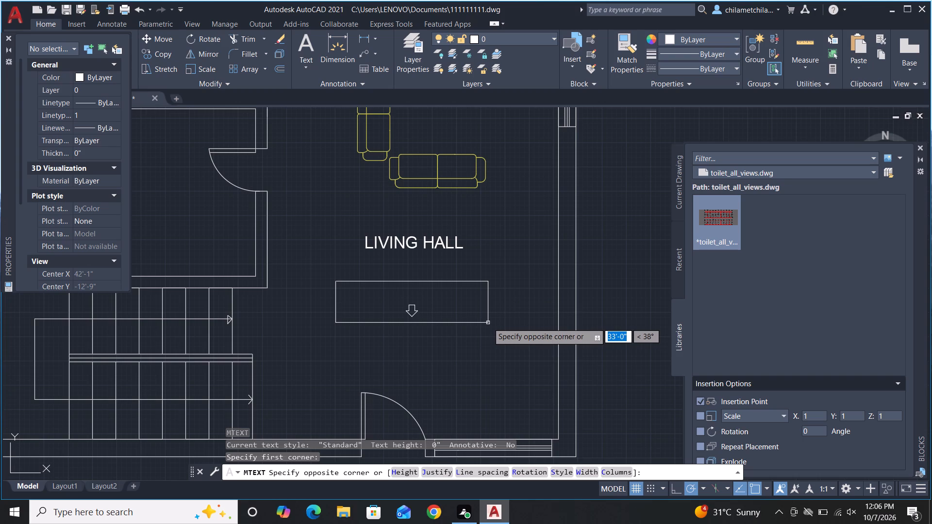
left_click(566, 390)
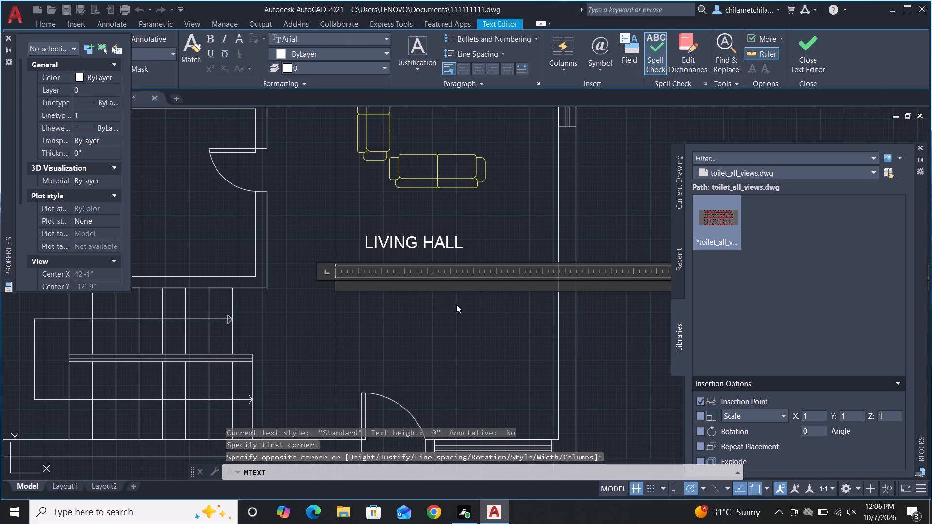
type("12")
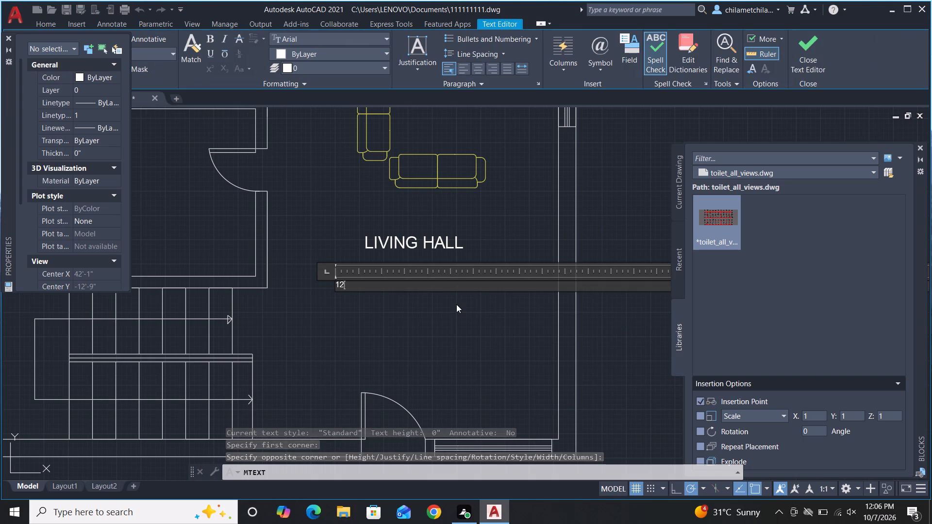
key("apostrophe")
key("6")
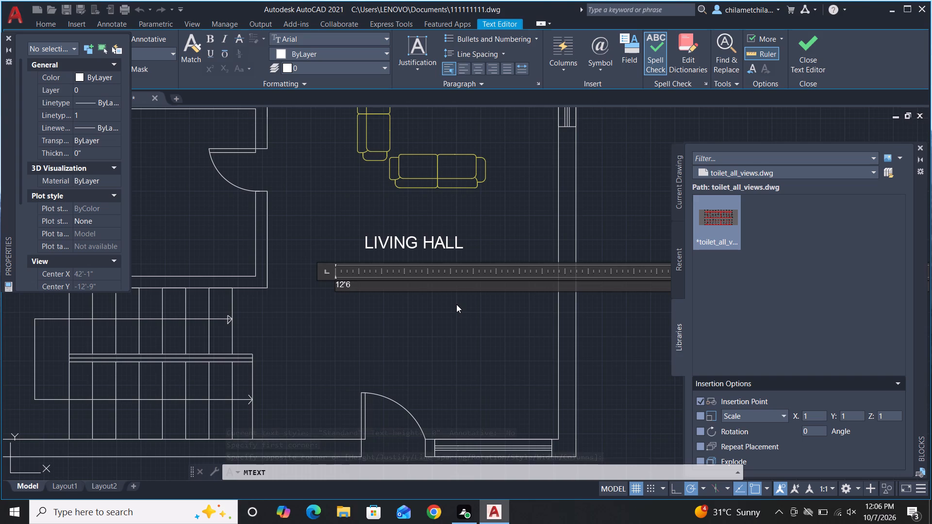
key("shift+quotedbl")
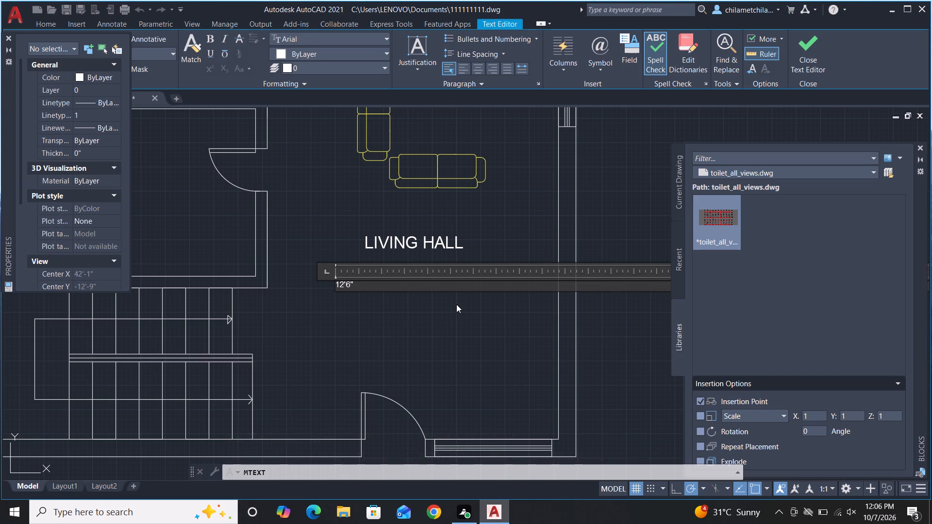
key("asterisk")
type("19'")
key("0")
key("shift+quotedbl")
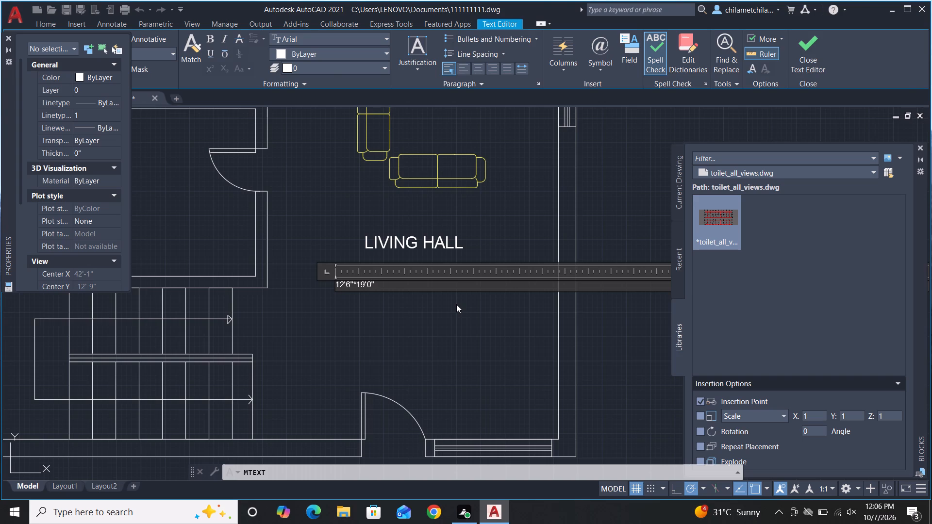
left_click(456, 304)
Set the text height of the room size text in the living hall to 6".
left_click(310, 265)
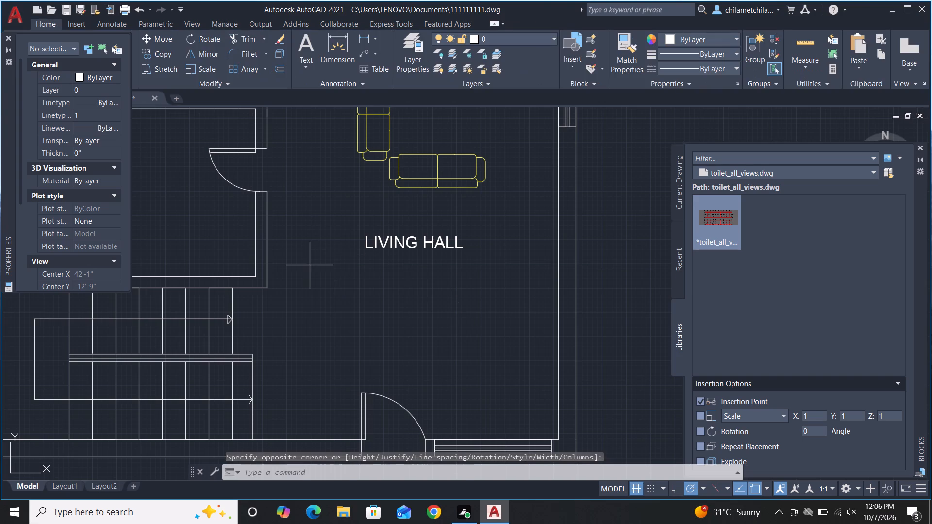
left_click(360, 297)
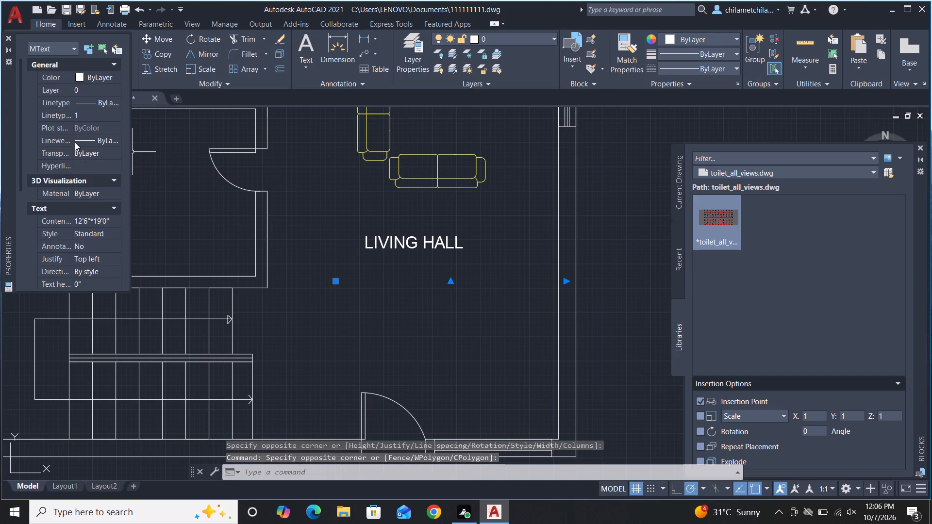
scroll(75, 142, "down", 3)
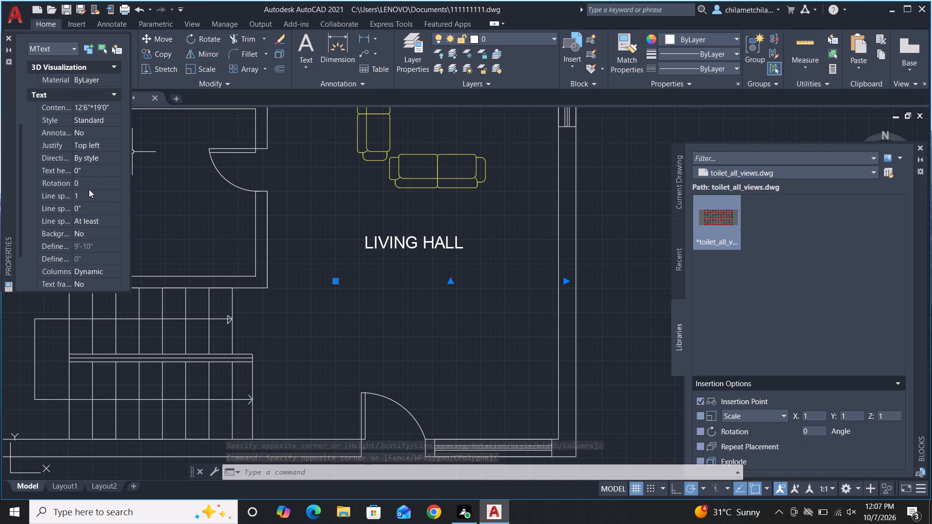
left_click(86, 172)
key("6")
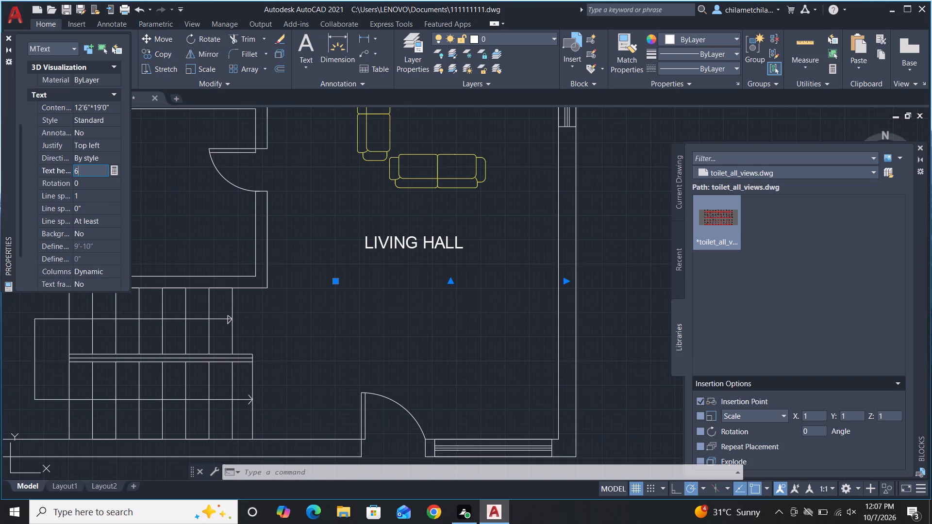
key("shift+quotedbl")
key("Return")
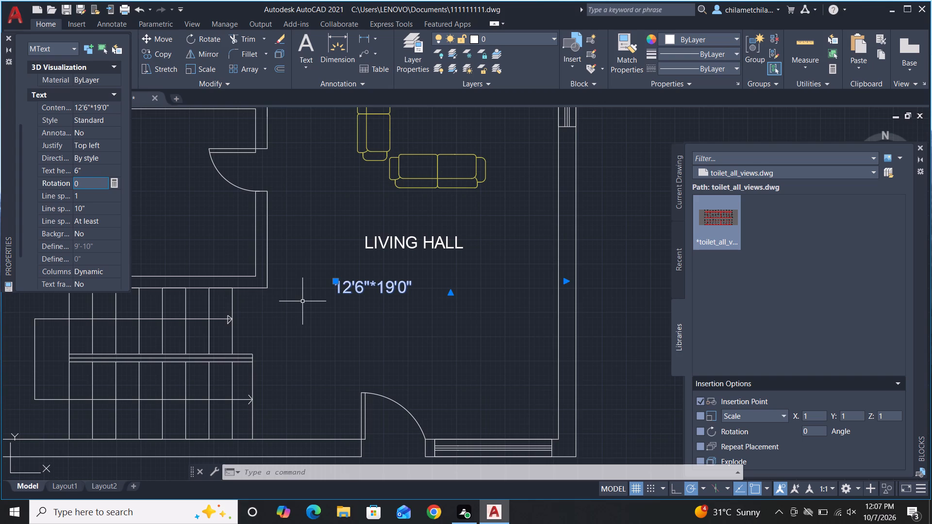
key("Escape")
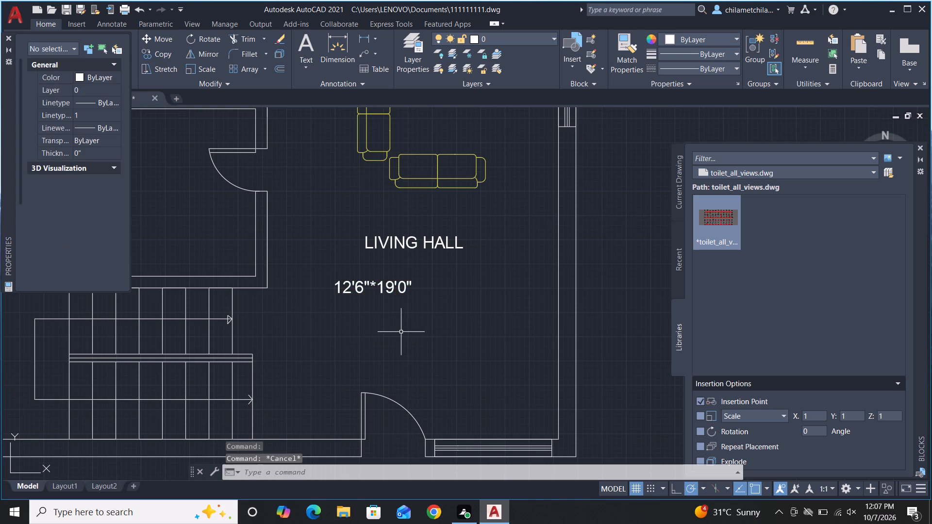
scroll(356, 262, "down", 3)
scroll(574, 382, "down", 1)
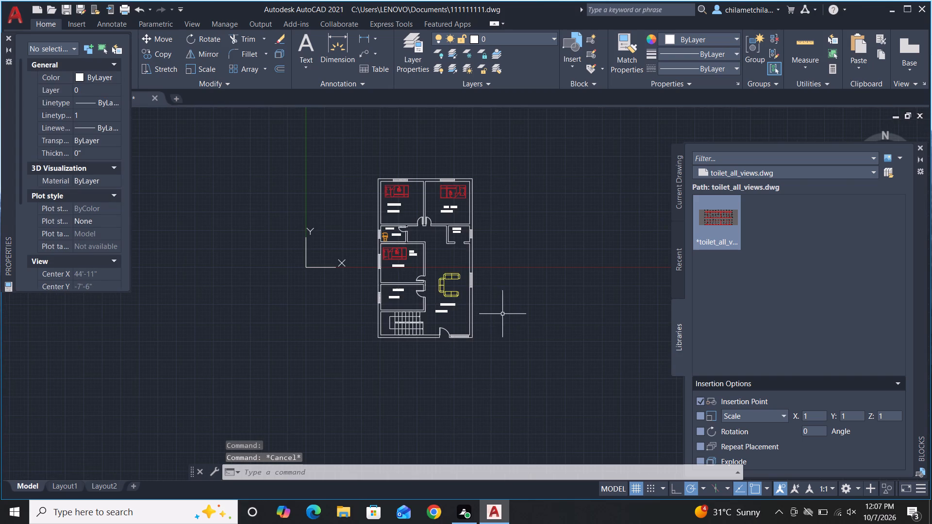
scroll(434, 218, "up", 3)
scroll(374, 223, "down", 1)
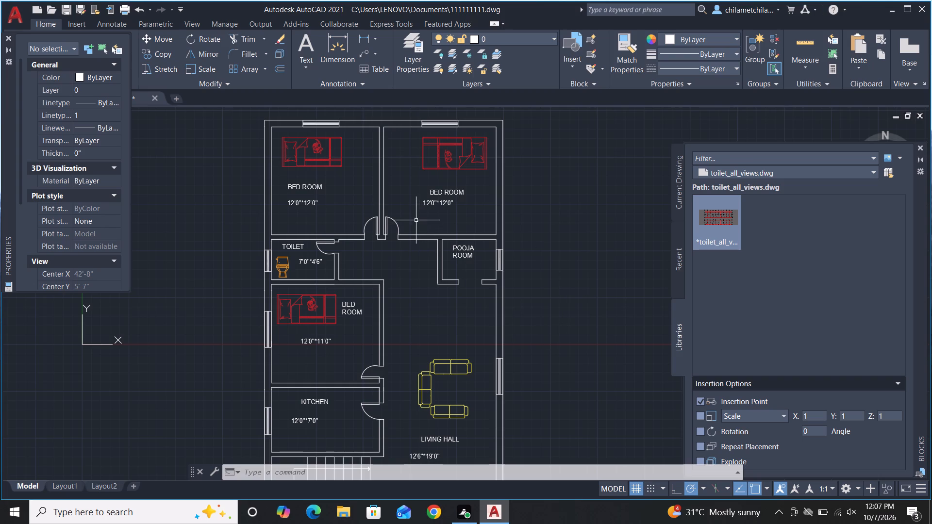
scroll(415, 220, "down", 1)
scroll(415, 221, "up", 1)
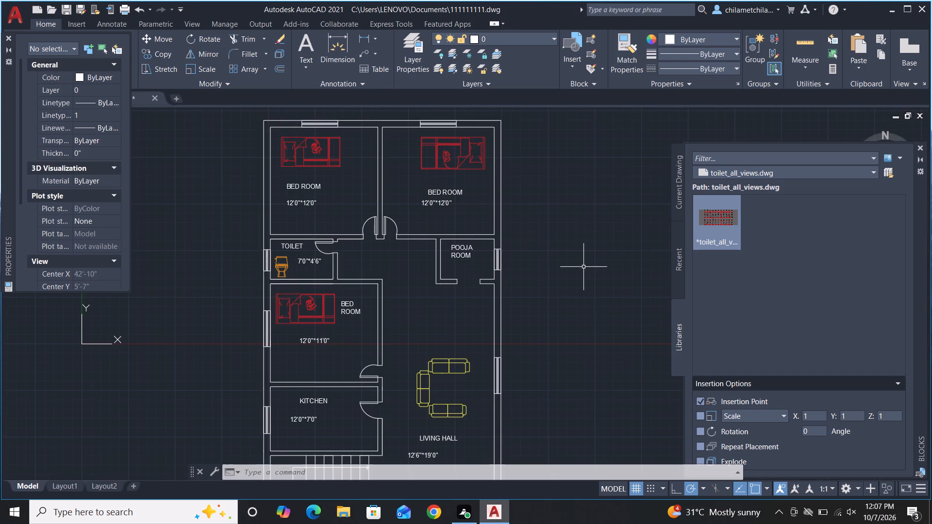
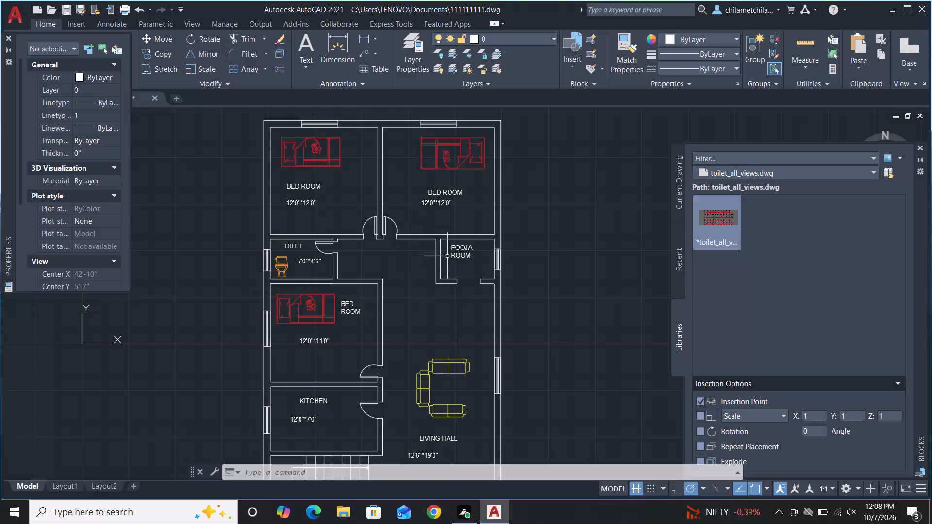
Review the whole floor plan, checking the furniture blocks, room names and room sizes.
scroll(427, 231, "down", 2)
scroll(421, 233, "up", 2)
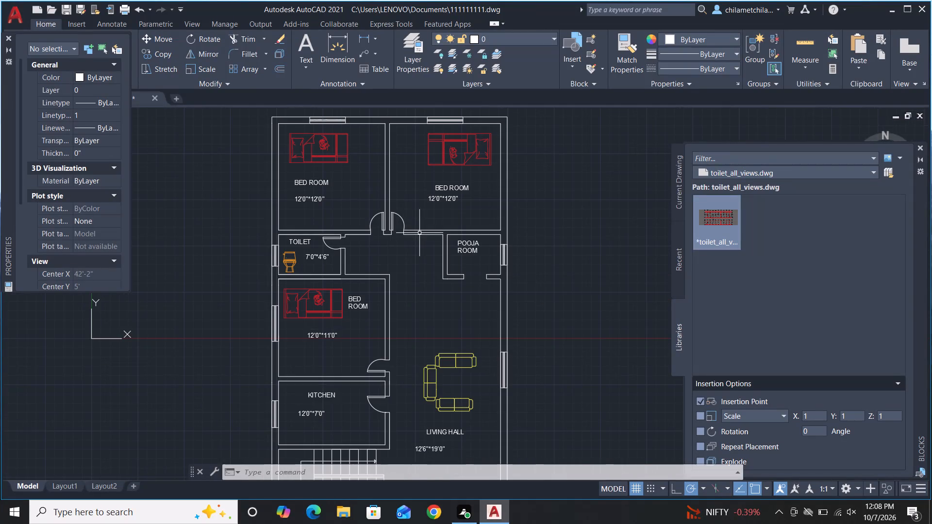
scroll(445, 213, "down", 1)
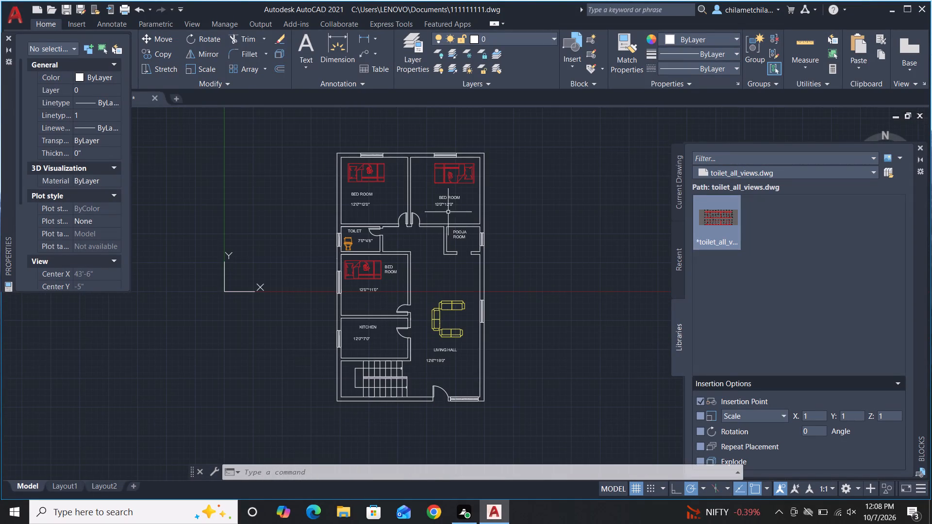
scroll(457, 228, "up", 1)
scroll(458, 228, "down", 1)
scroll(459, 228, "up", 1)
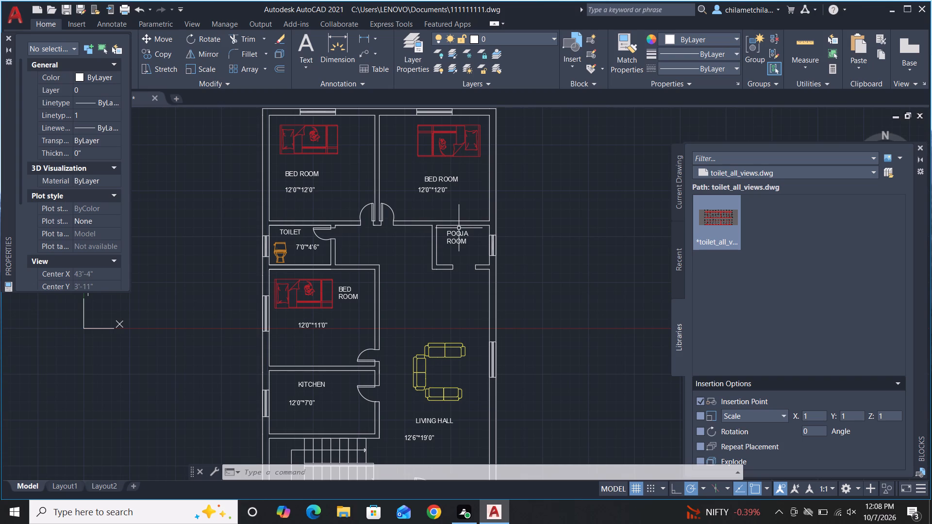
scroll(444, 245, "down", 1)
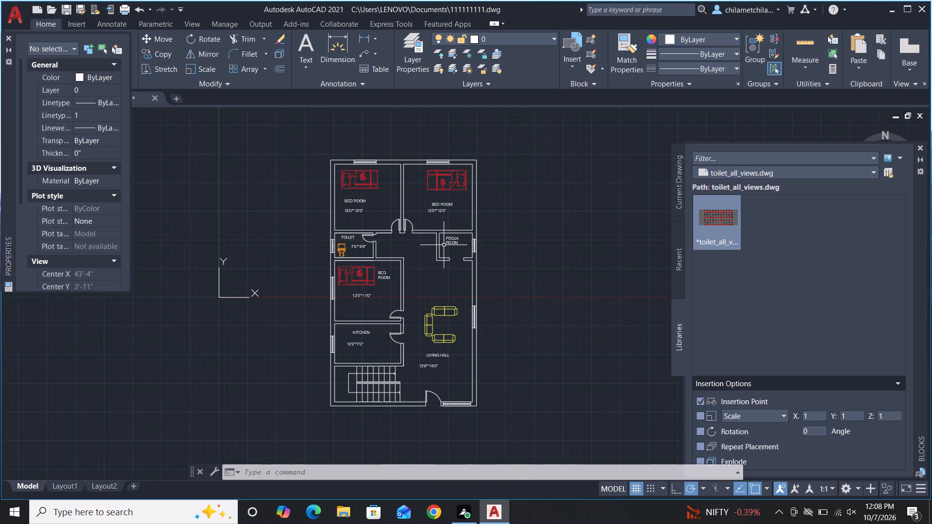
scroll(444, 245, "up", 1)
scroll(444, 247, "down", 1)
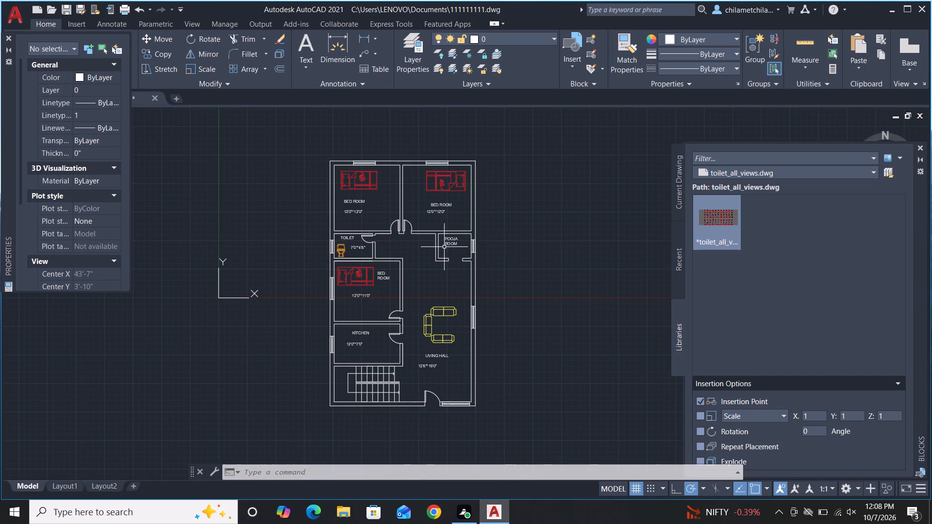
scroll(444, 247, "up", 1)
scroll(444, 247, "down", 1)
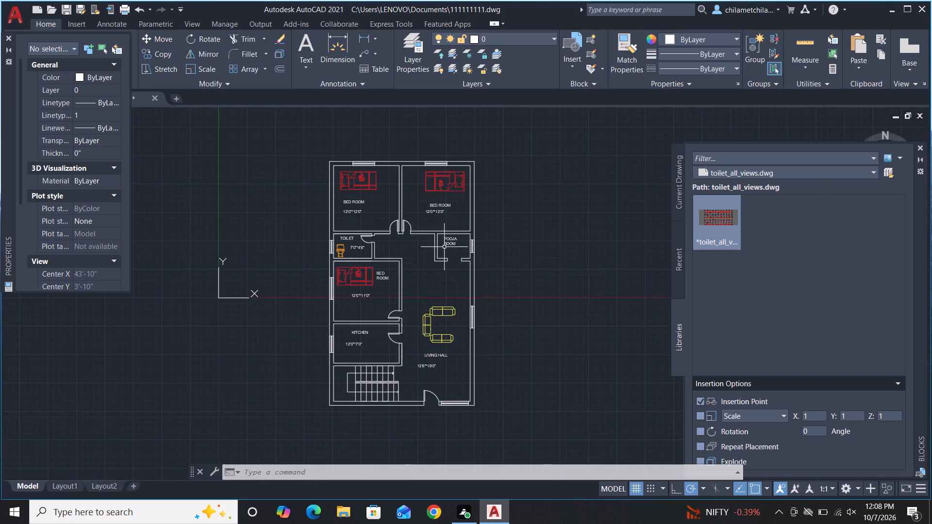
scroll(444, 247, "up", 1)
scroll(444, 247, "down", 1)
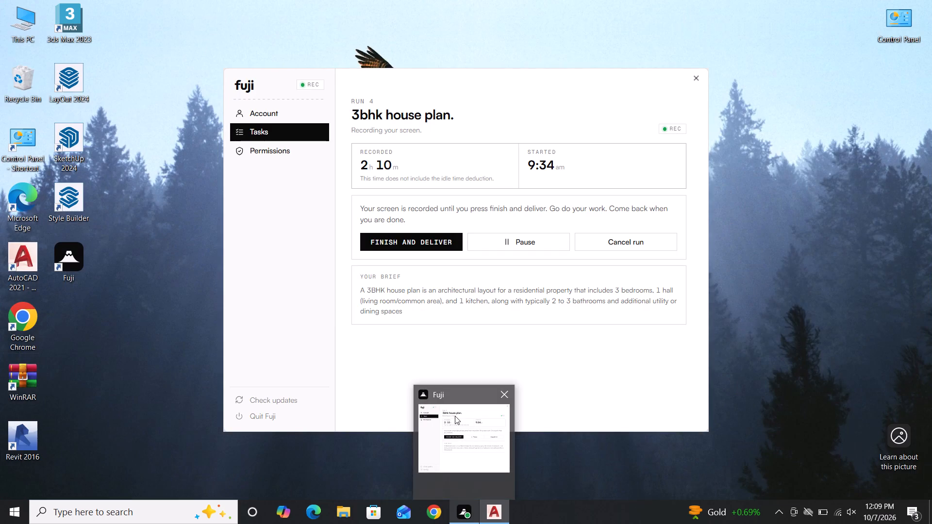
scroll(590, 235, "down", 1)
scroll(497, 246, "up", 2)
scroll(425, 265, "down", 1)
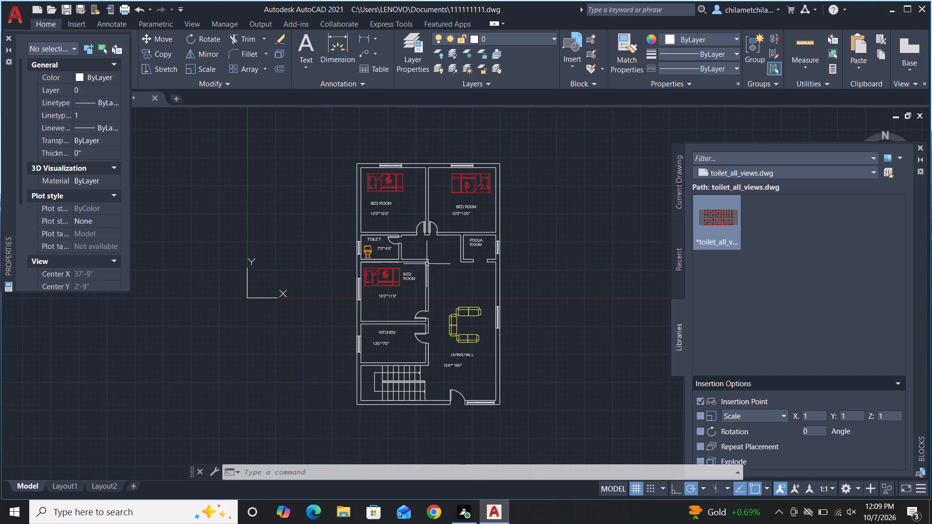
scroll(582, 307, "down", 1)
scroll(491, 303, "up", 2)
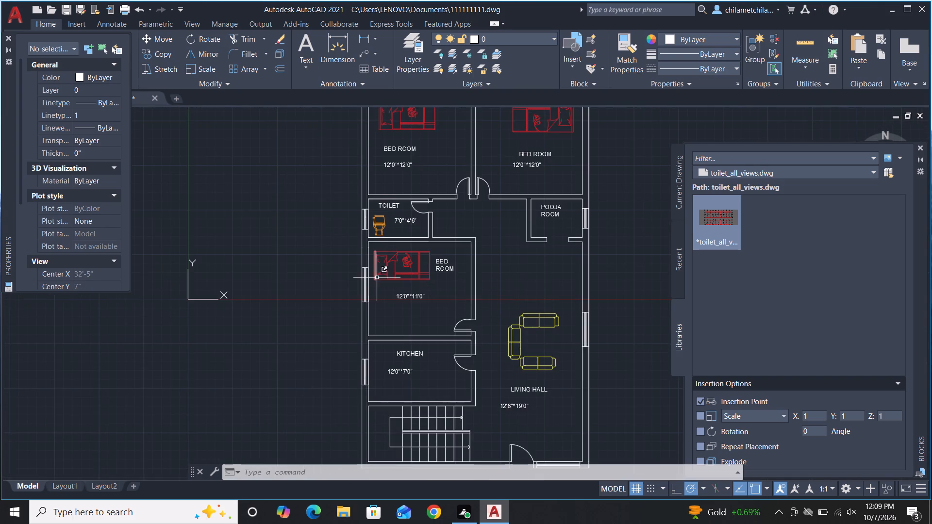
scroll(377, 278, "down", 1)
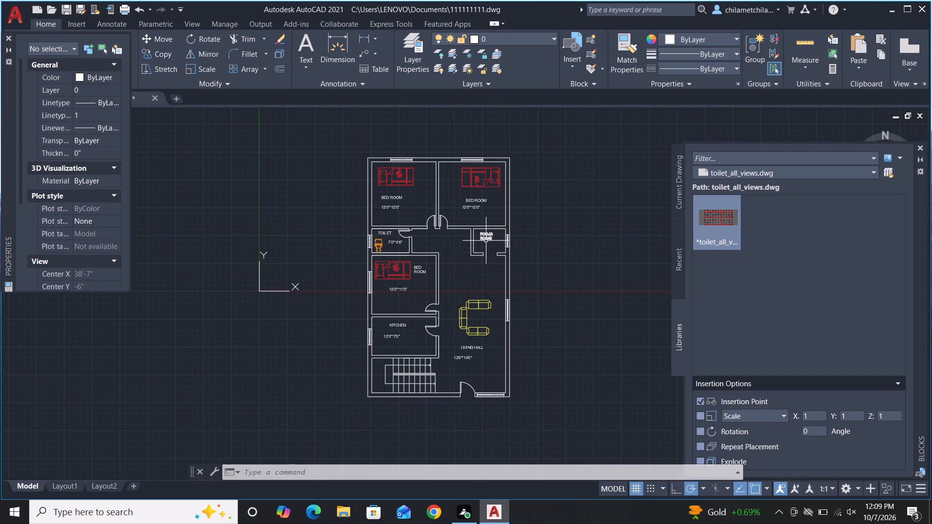
scroll(486, 241, "up", 3)
scroll(486, 241, "down", 2)
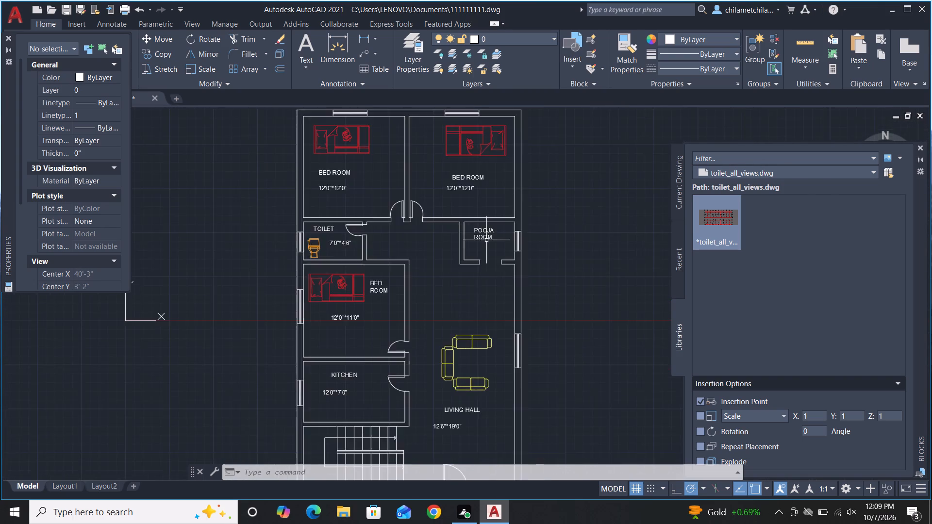
scroll(486, 240, "down", 1)
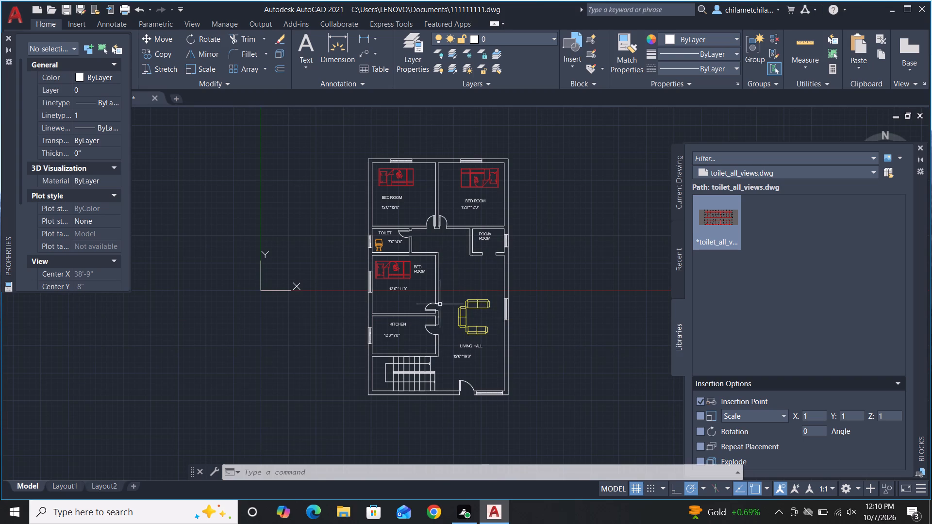
scroll(534, 285, "down", 1)
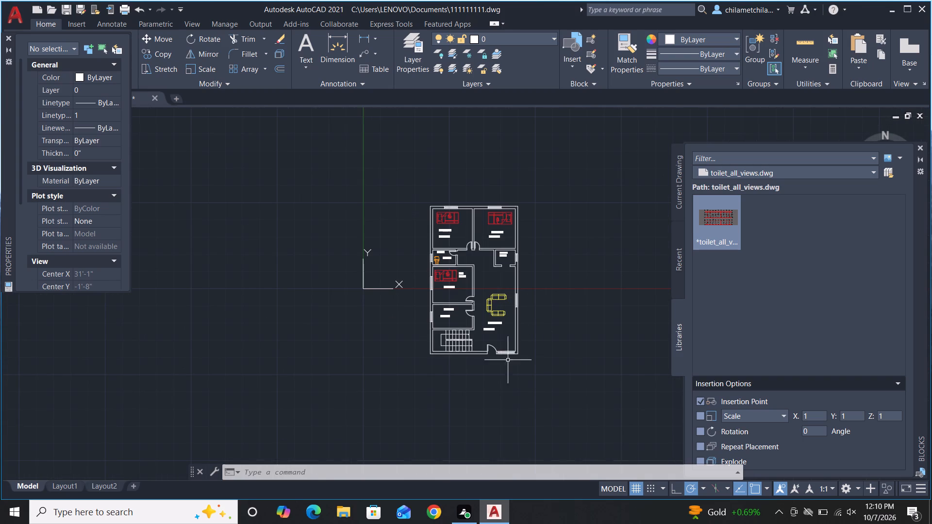
scroll(516, 347, "up", 3)
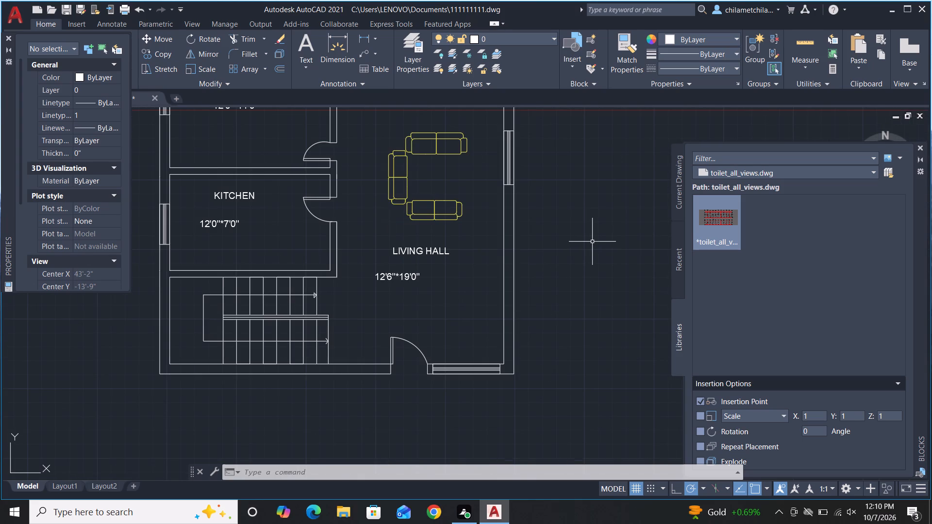
scroll(592, 242, "down", 2)
scroll(586, 289, "down", 1)
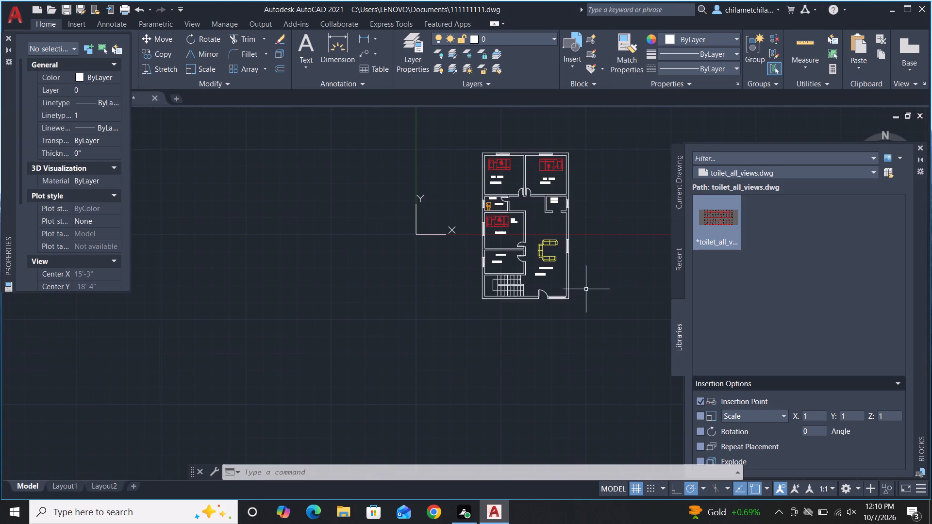
scroll(573, 150, "up", 3)
scroll(581, 164, "down", 2)
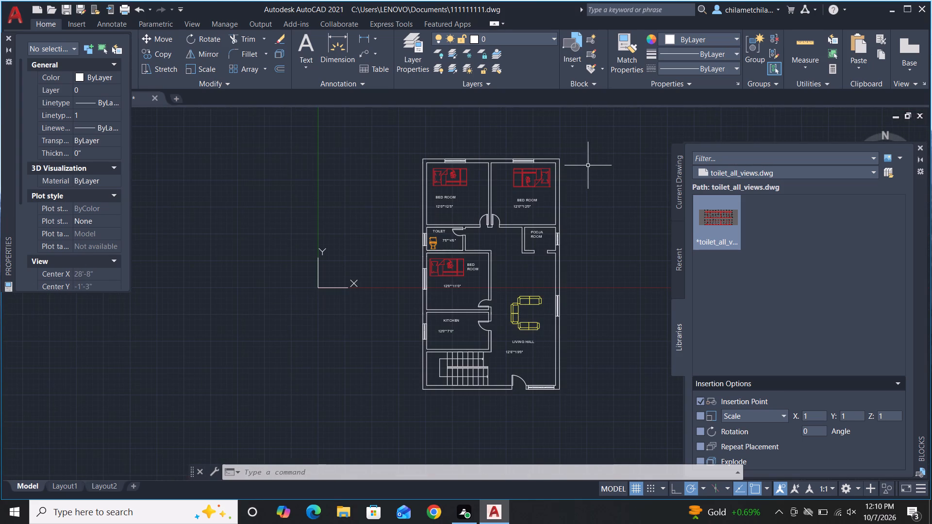
scroll(468, 263, "down", 1)
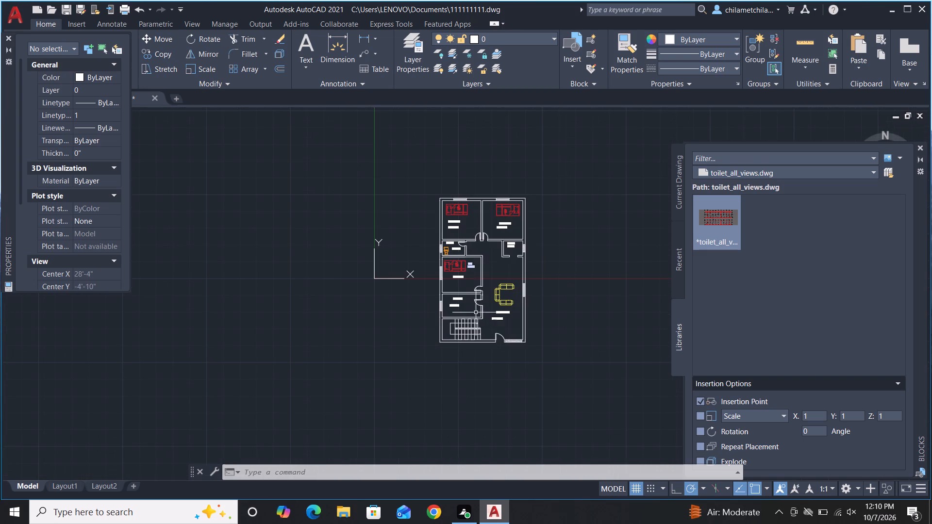
scroll(484, 310, "up", 3)
scroll(434, 281, "down", 1)
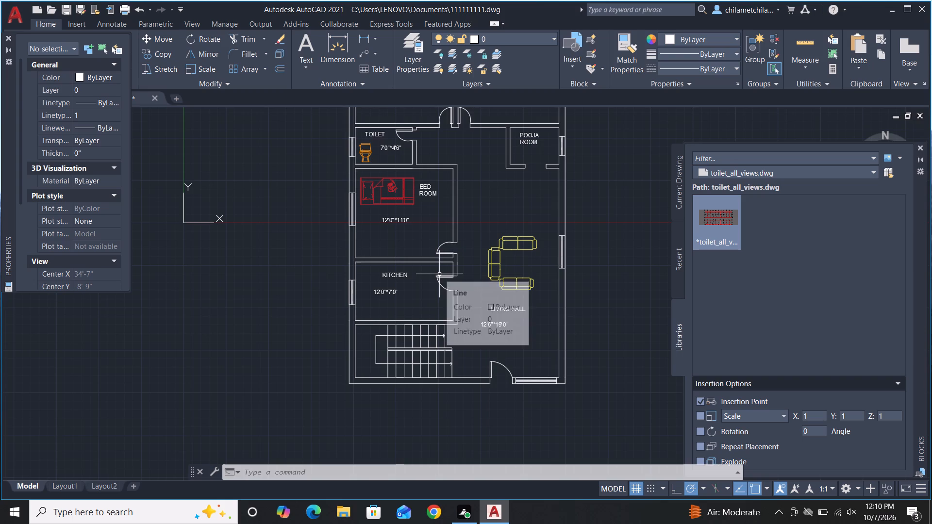
scroll(439, 274, "down", 1)
scroll(507, 268, "up", 1)
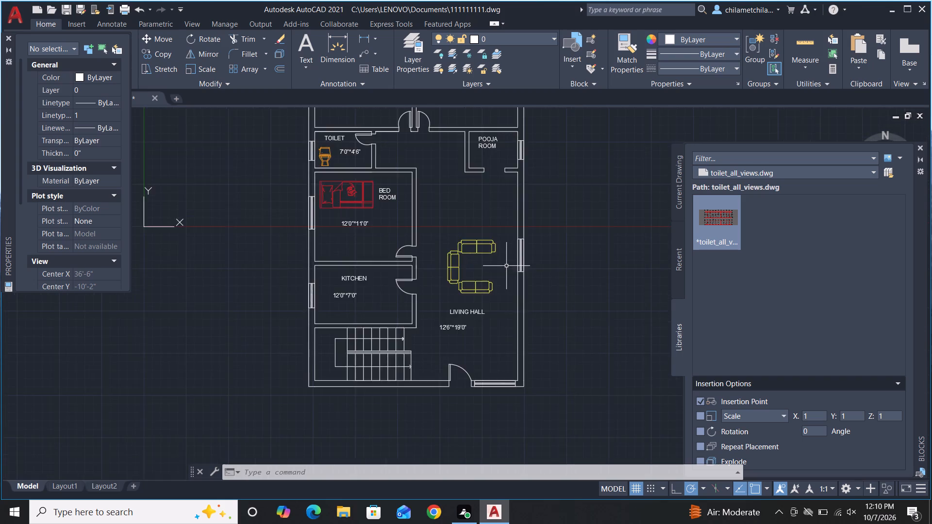
Move the lower two-seat sofa in the living hall slightly up and to the left, against the arm of the vertical sofa.
scroll(506, 265, "up", 2)
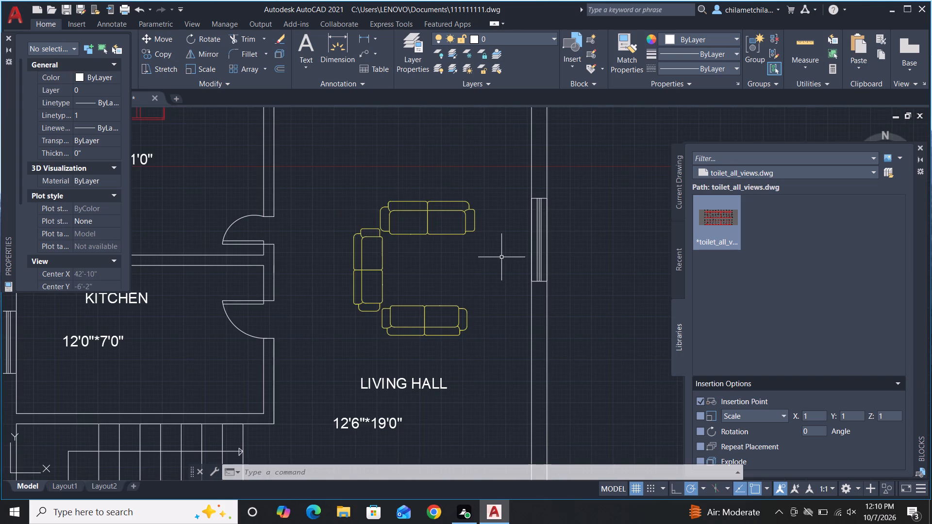
scroll(501, 257, "down", 1)
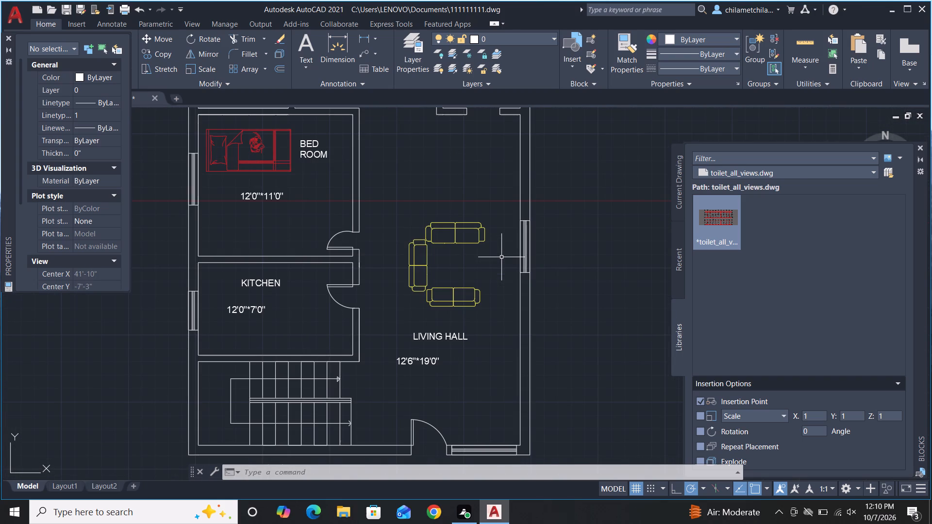
scroll(454, 290, "up", 3)
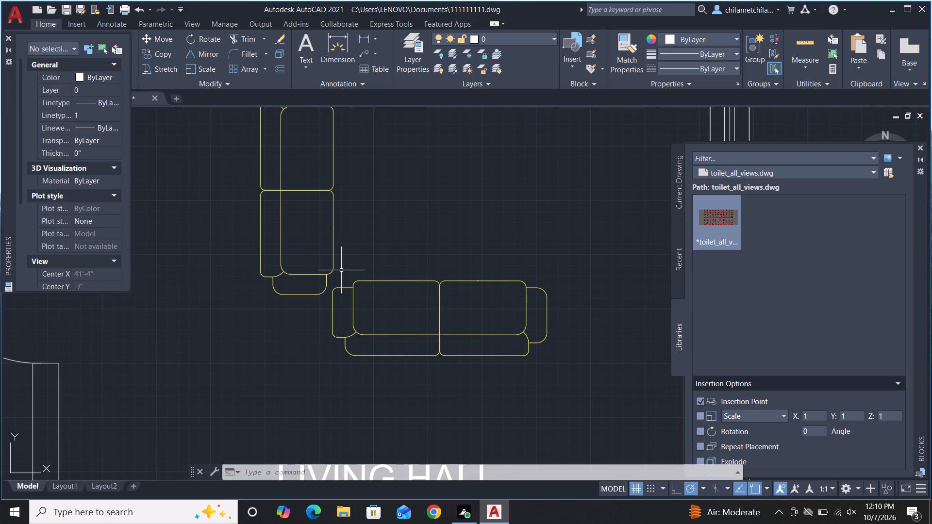
left_click(330, 281)
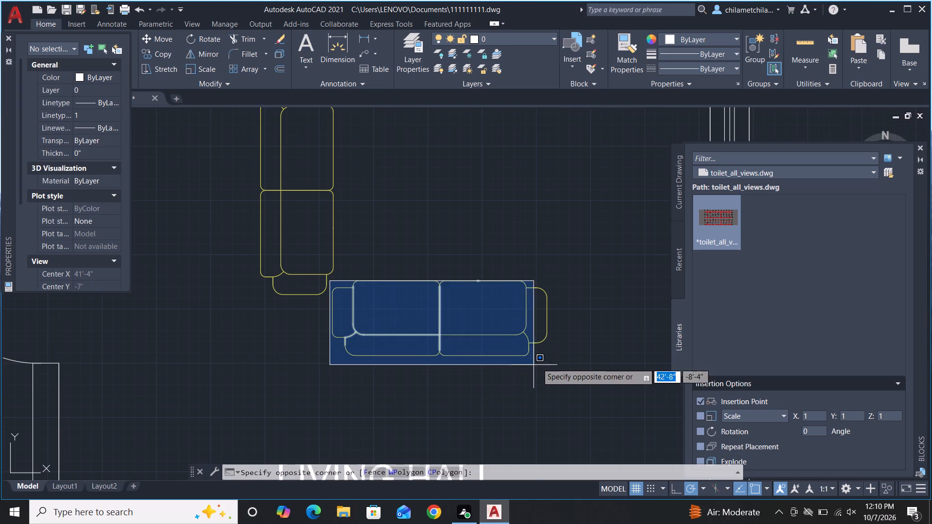
left_click(573, 362)
type("M")
key("space")
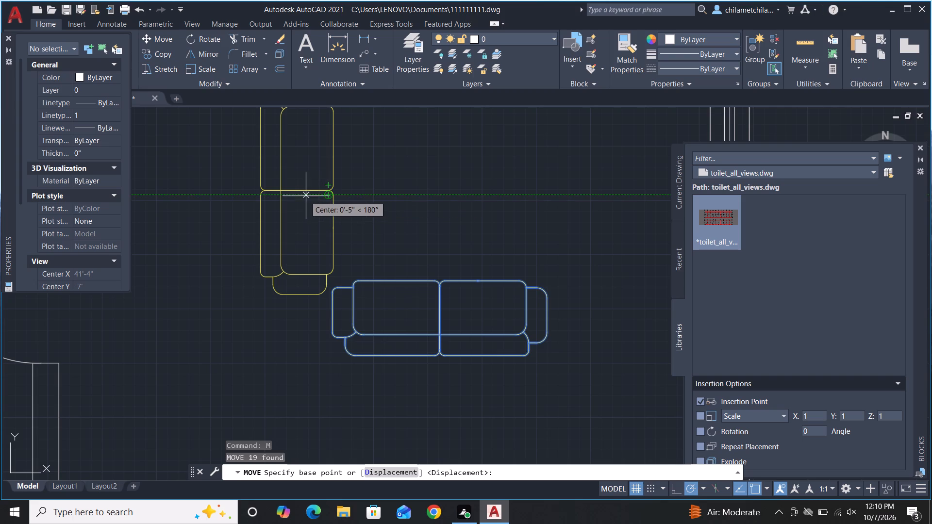
left_click(334, 291)
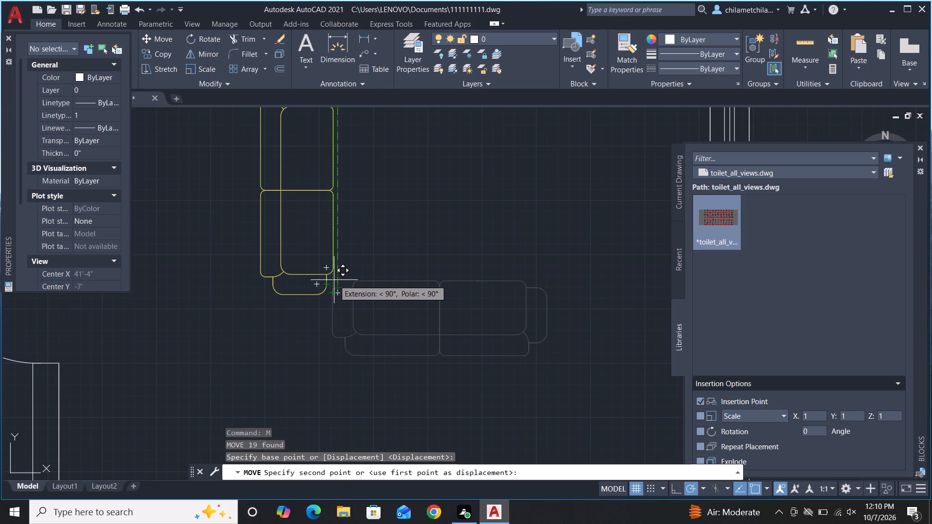
left_click(333, 285)
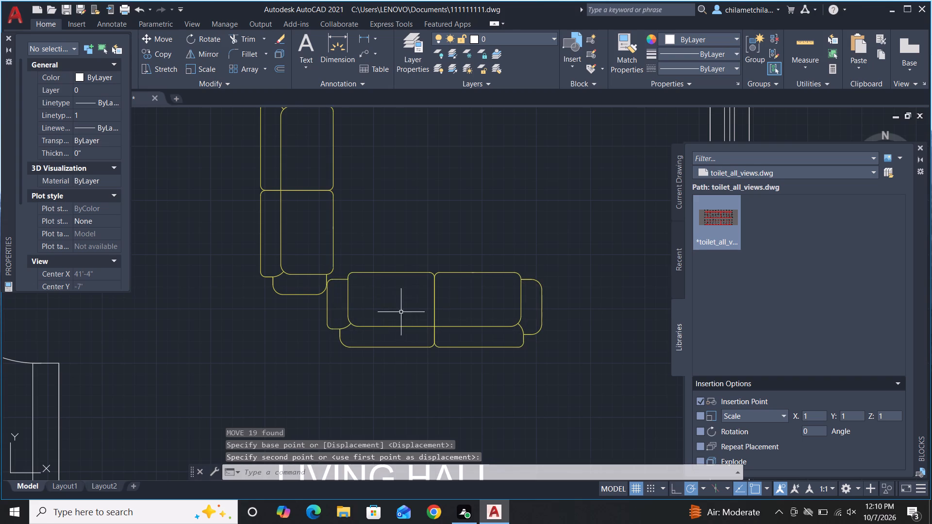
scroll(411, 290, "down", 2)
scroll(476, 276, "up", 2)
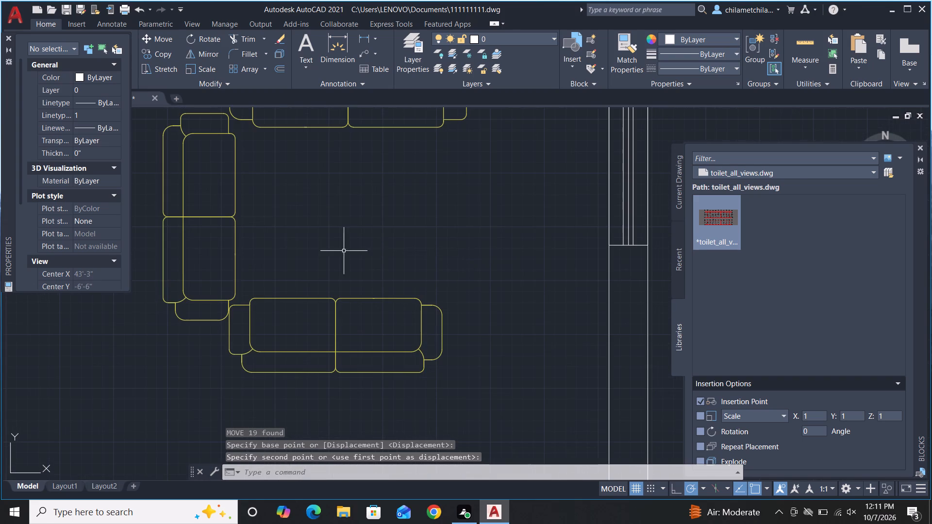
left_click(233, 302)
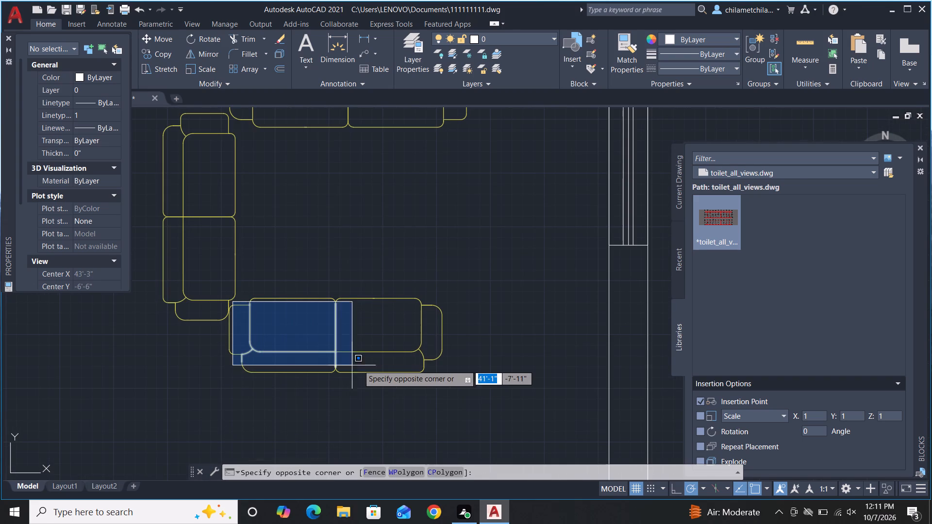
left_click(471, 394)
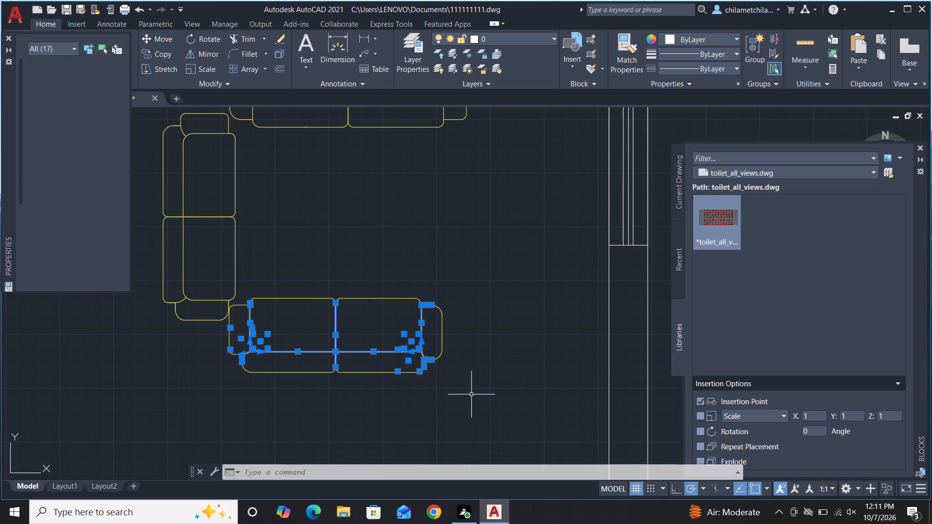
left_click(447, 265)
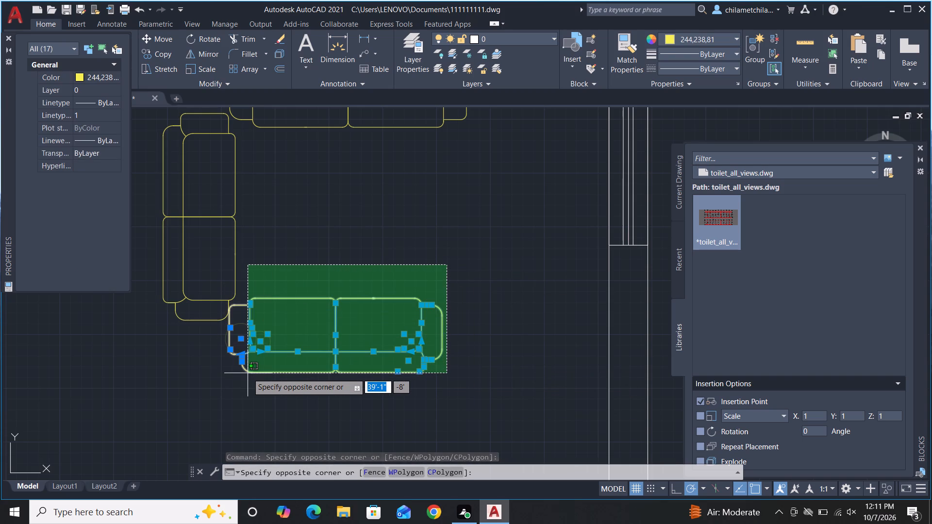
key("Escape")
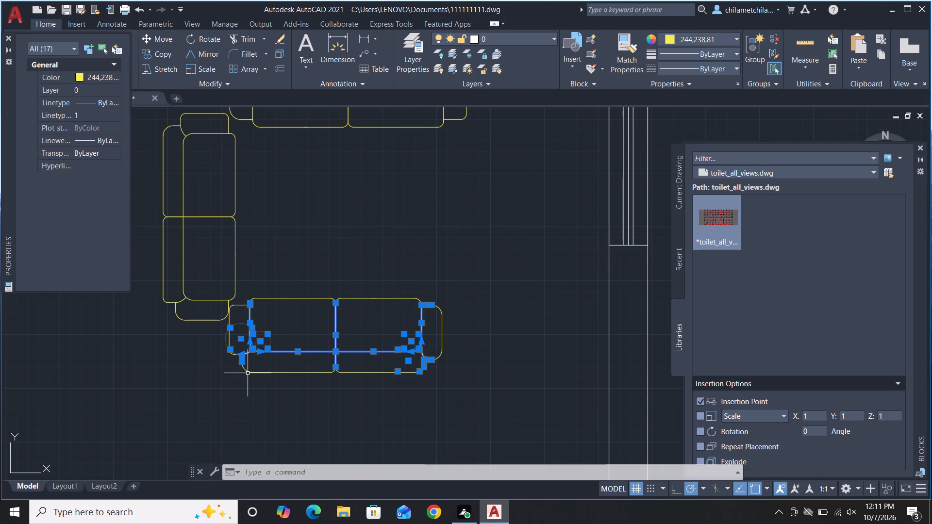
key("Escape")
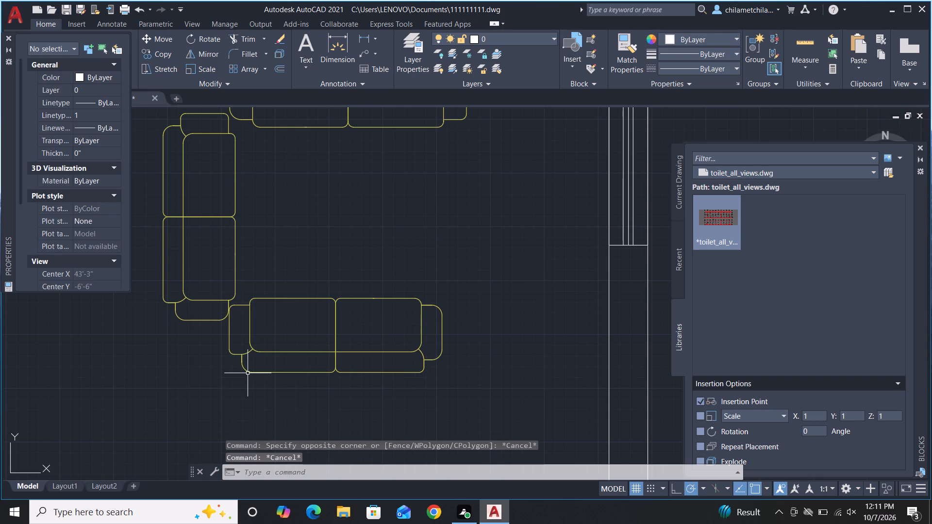
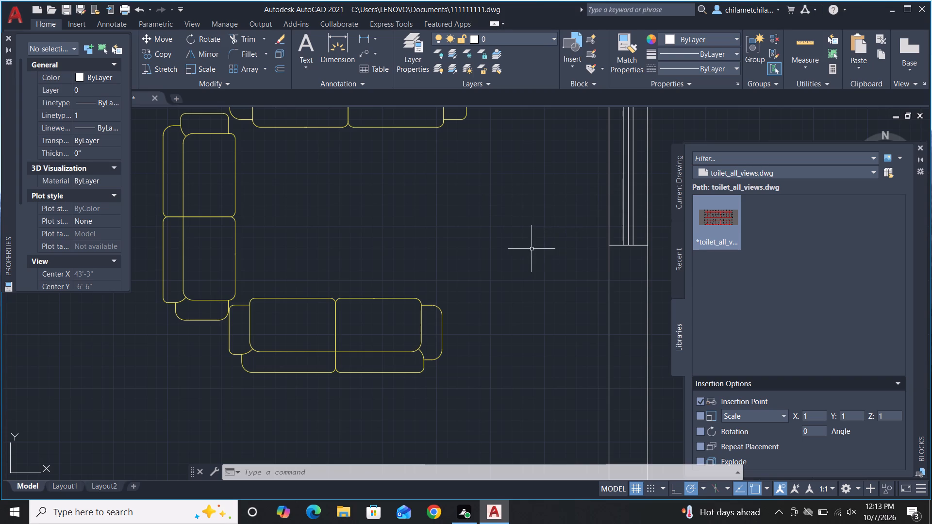
Review the living hall sofa arrangement and the overall floor plan with its furniture blocks, room names and sizes.
left_click(404, 335)
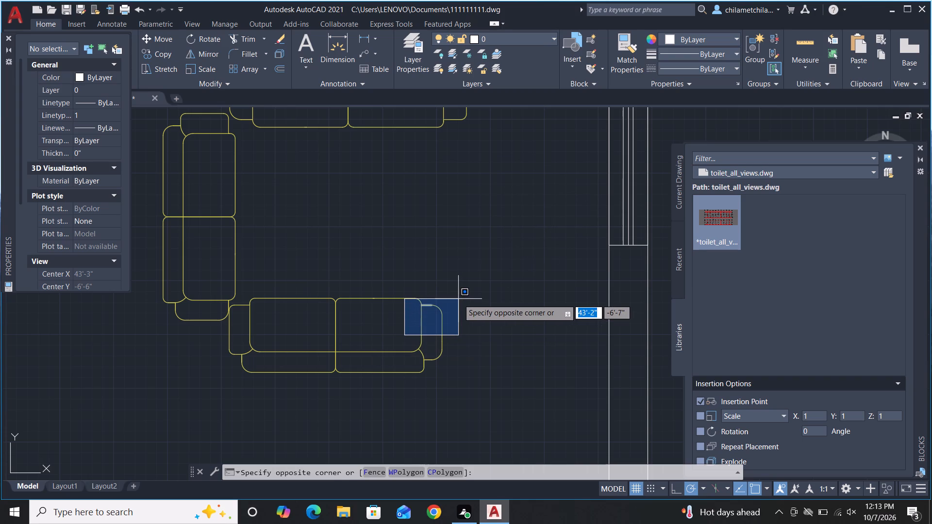
key("Escape")
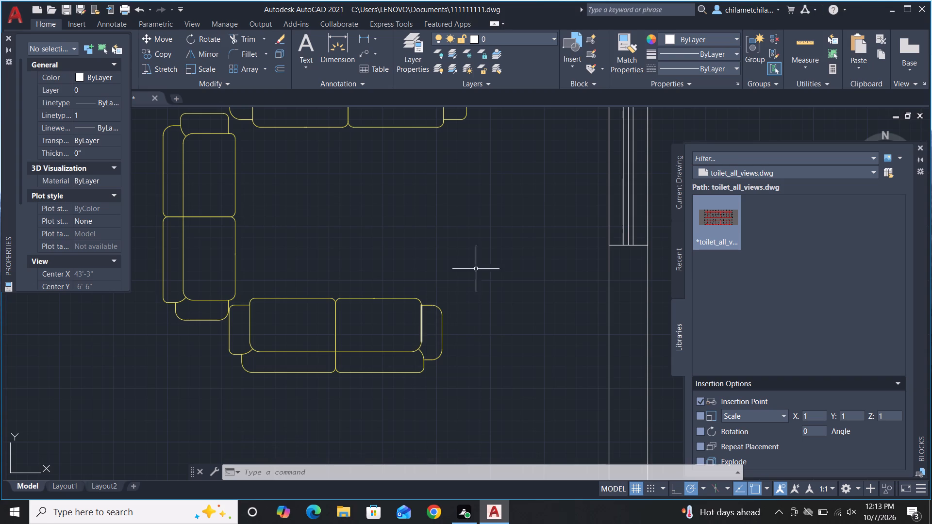
scroll(499, 227, "down", 5)
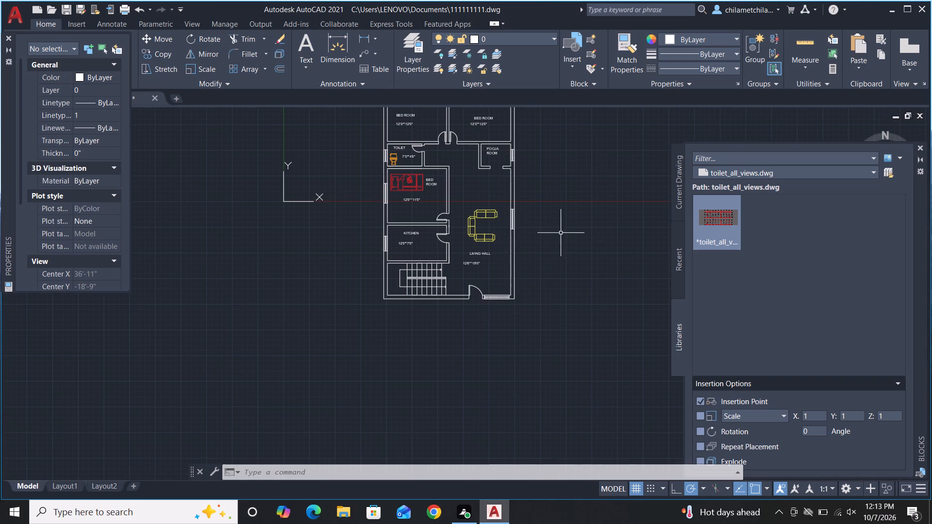
scroll(478, 221, "up", 2)
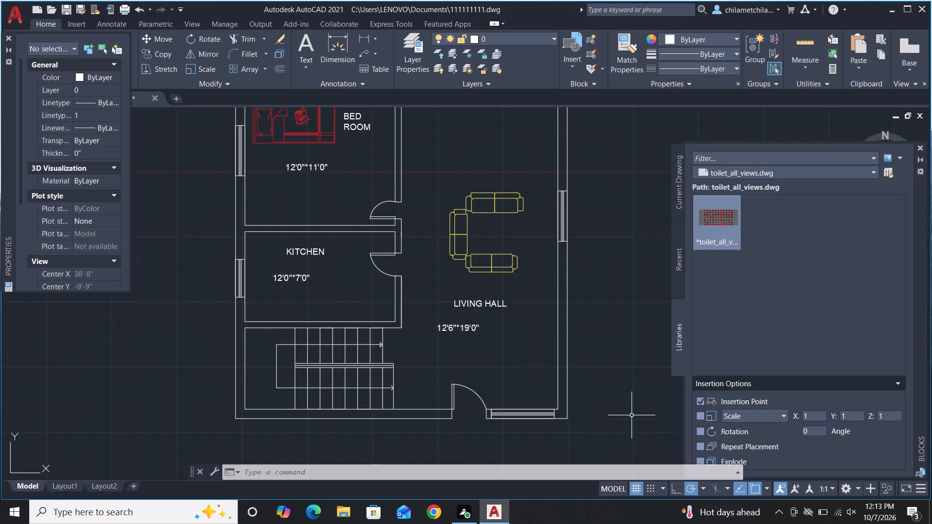
scroll(511, 311, "down", 2)
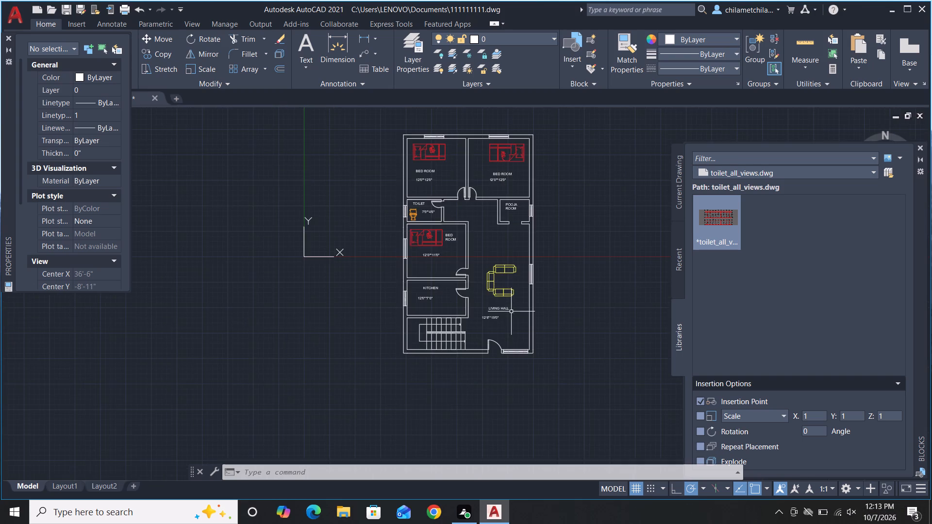
scroll(511, 311, "up", 2)
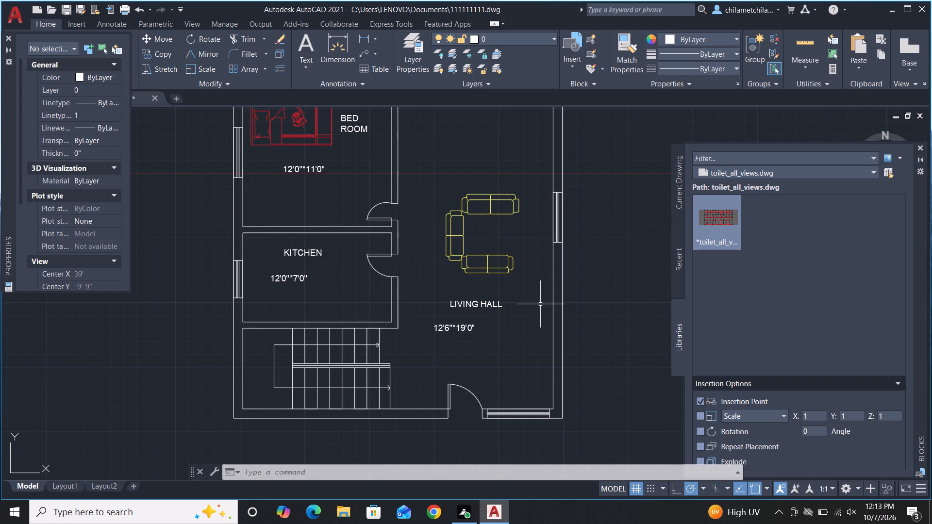
right_click(540, 304)
right_click(540, 307)
right_click_drag(540, 307, 538, 319)
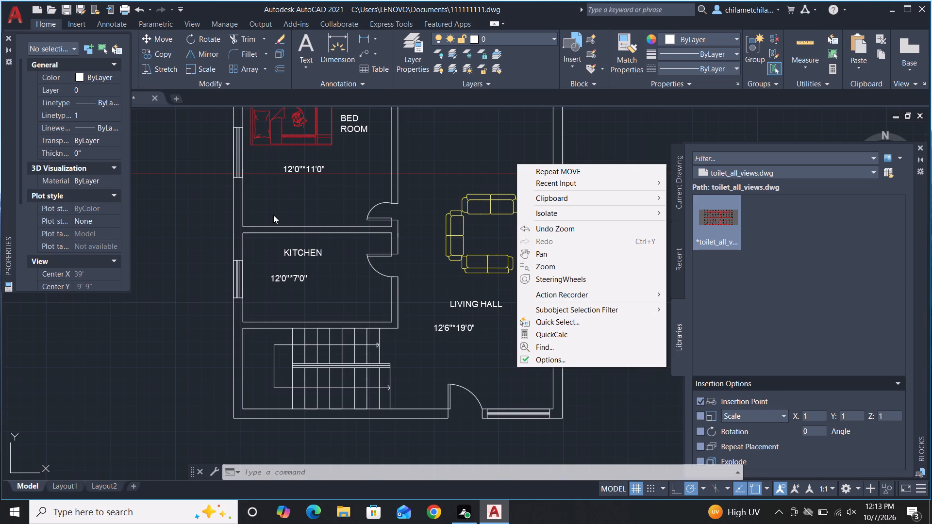
key("Escape")
scroll(352, 293, "down", 1)
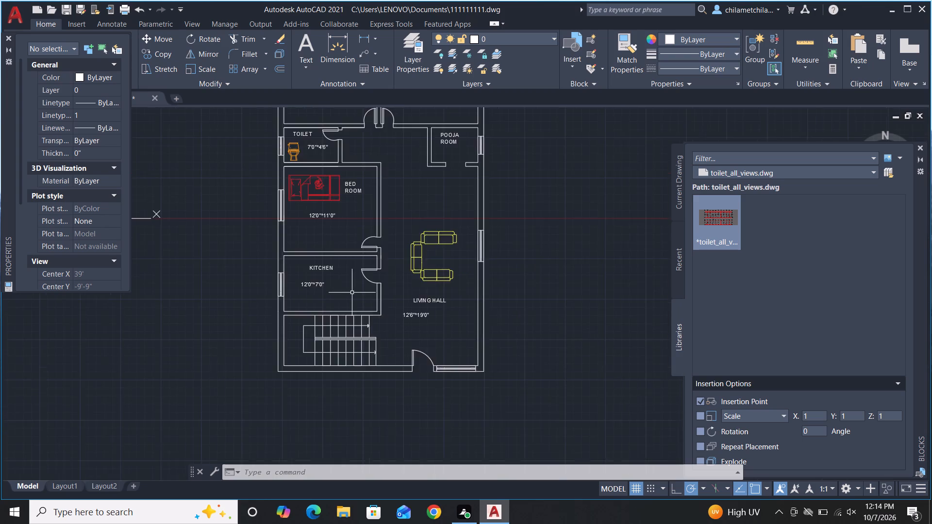
scroll(354, 293, "down", 3)
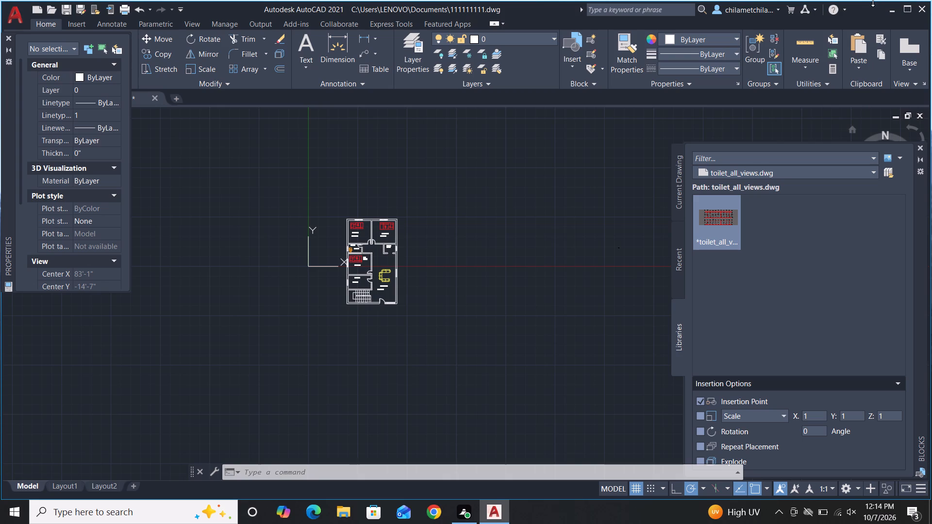
scroll(420, 210, "down", 1)
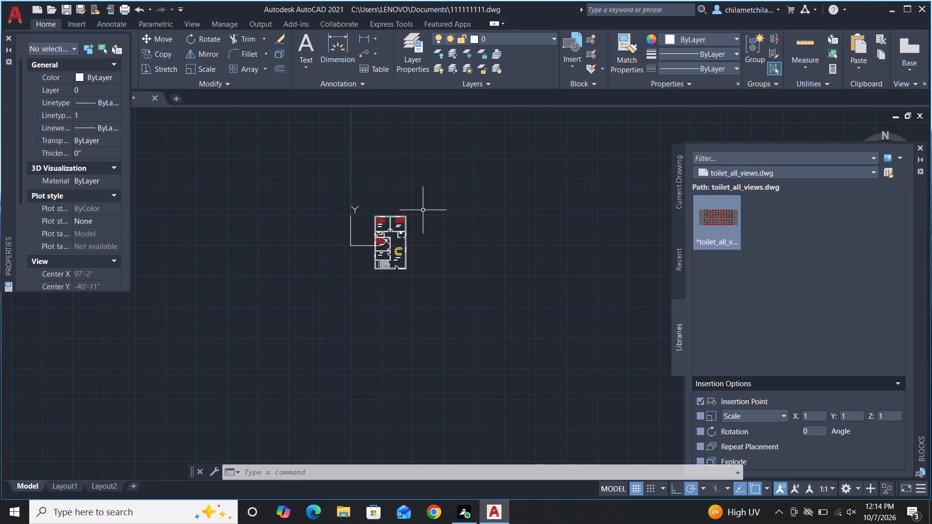
scroll(389, 221, "up", 3)
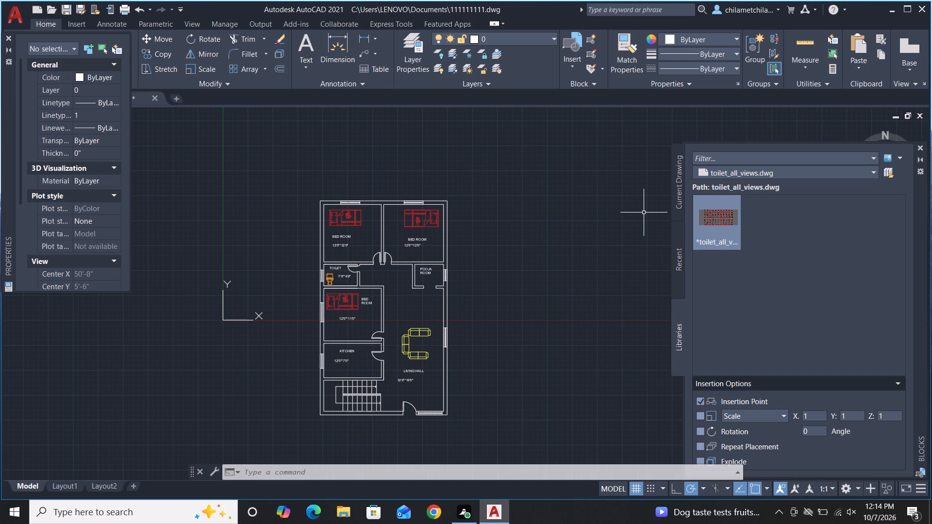
scroll(544, 312, "down", 2)
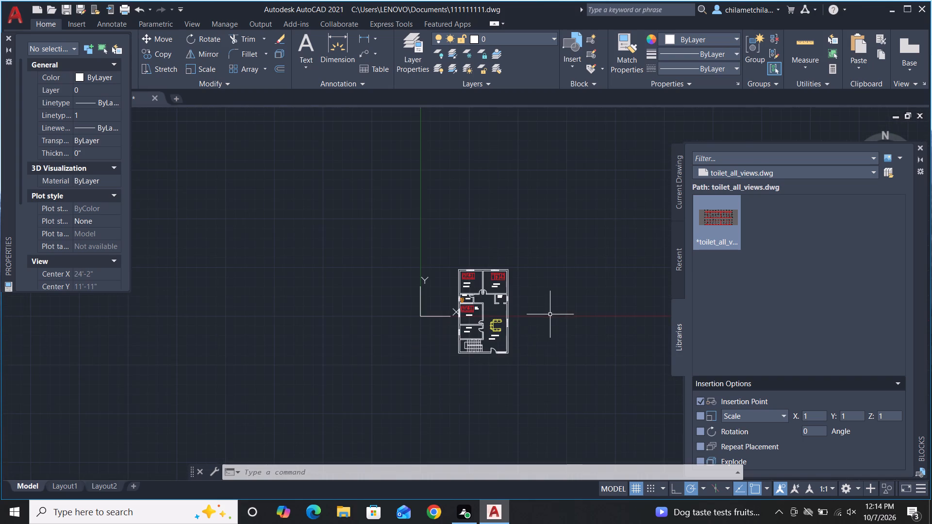
scroll(498, 317, "up", 2)
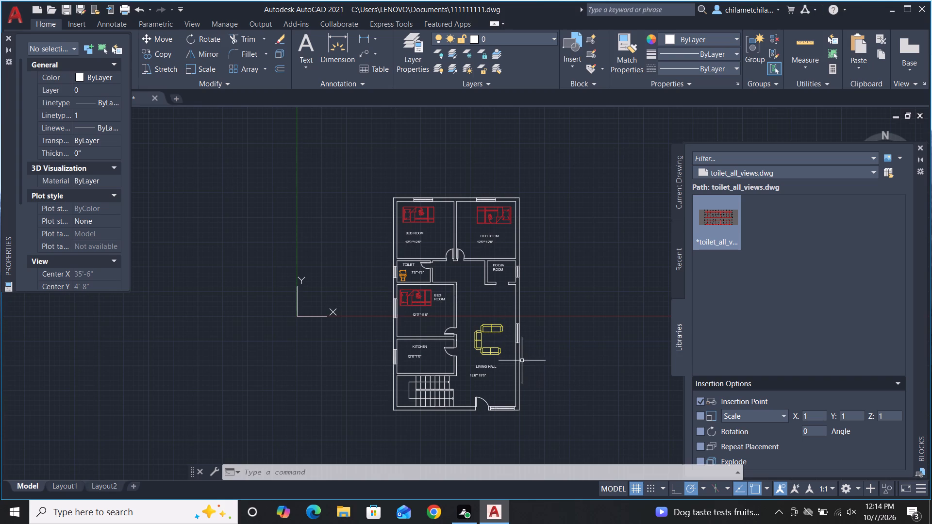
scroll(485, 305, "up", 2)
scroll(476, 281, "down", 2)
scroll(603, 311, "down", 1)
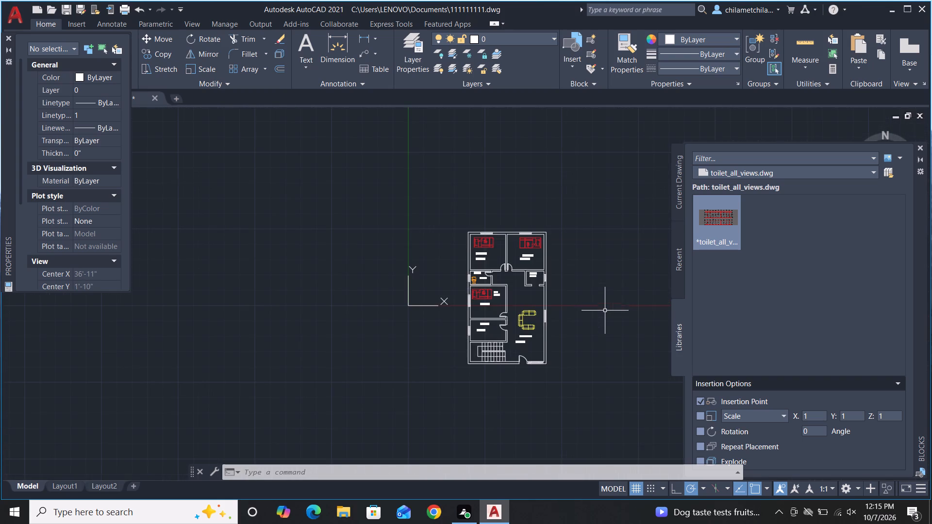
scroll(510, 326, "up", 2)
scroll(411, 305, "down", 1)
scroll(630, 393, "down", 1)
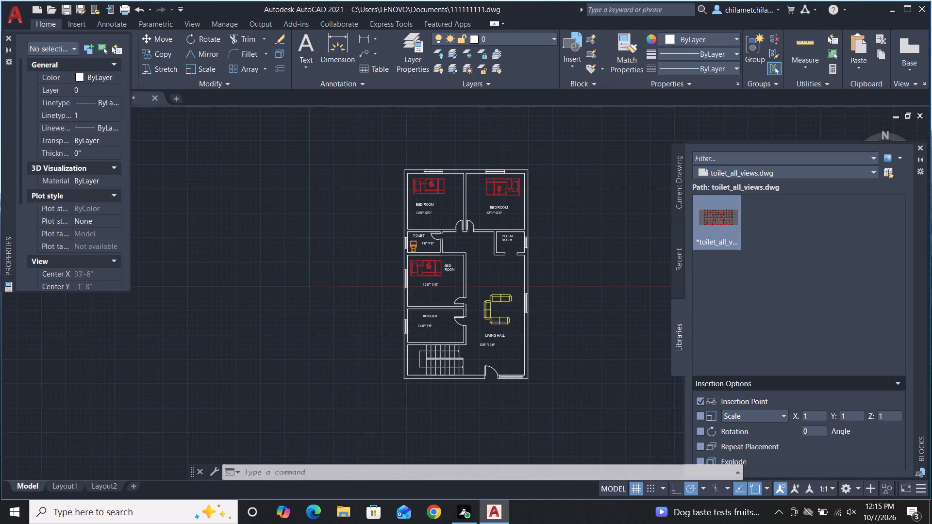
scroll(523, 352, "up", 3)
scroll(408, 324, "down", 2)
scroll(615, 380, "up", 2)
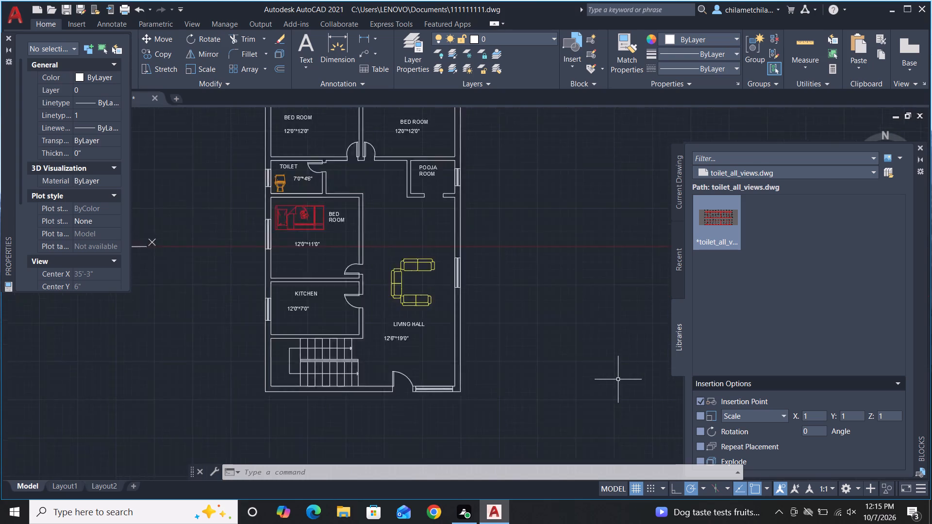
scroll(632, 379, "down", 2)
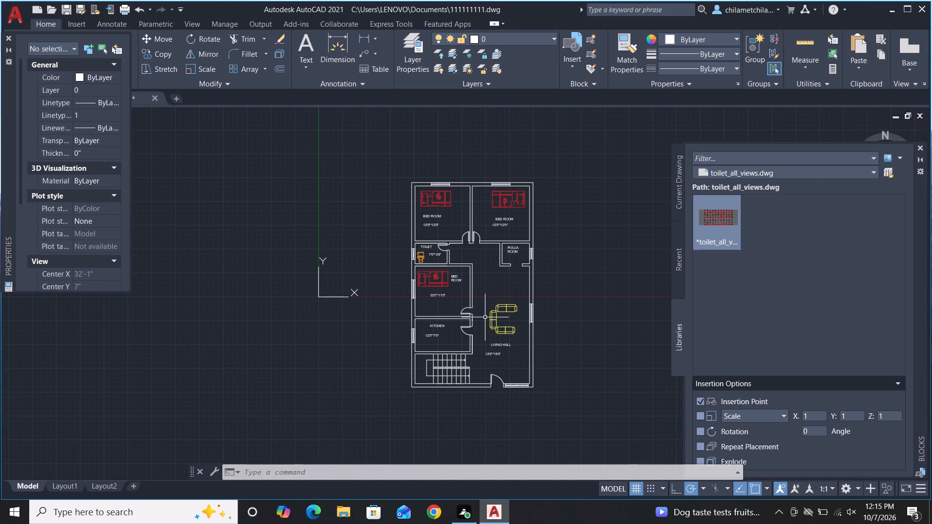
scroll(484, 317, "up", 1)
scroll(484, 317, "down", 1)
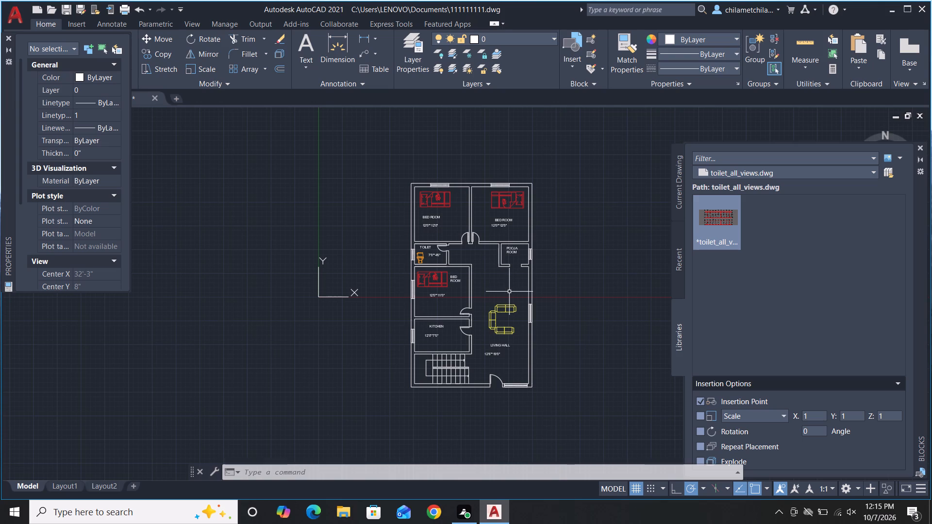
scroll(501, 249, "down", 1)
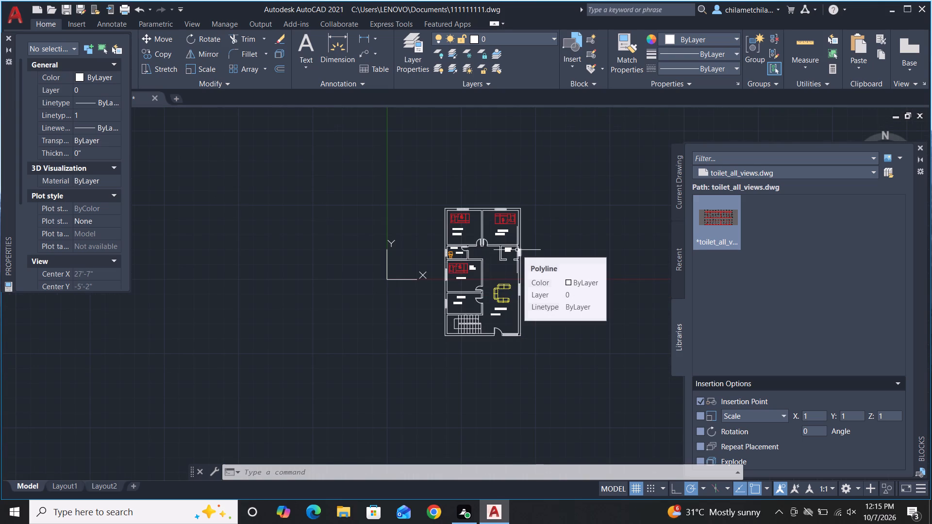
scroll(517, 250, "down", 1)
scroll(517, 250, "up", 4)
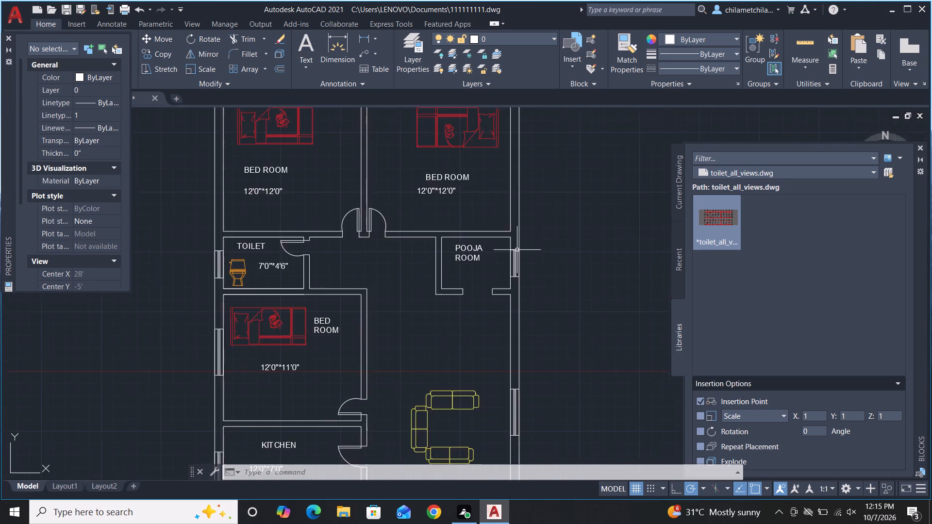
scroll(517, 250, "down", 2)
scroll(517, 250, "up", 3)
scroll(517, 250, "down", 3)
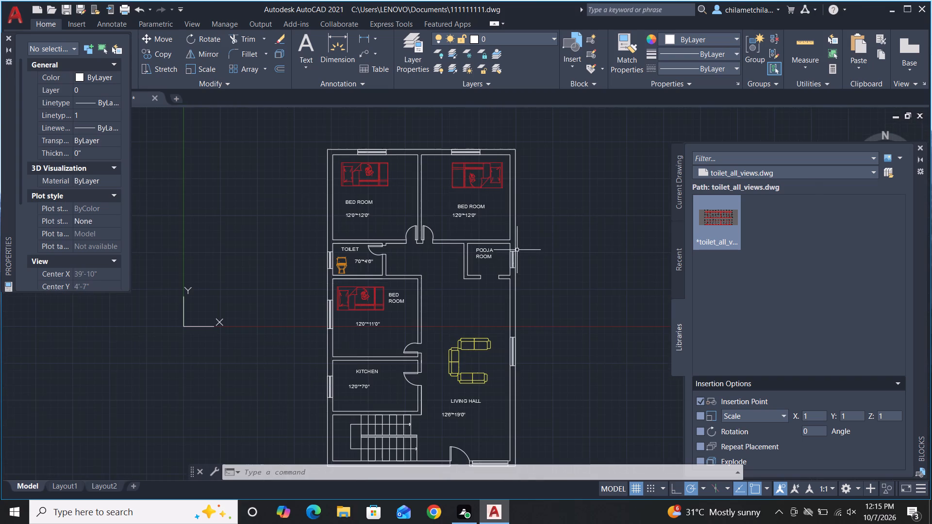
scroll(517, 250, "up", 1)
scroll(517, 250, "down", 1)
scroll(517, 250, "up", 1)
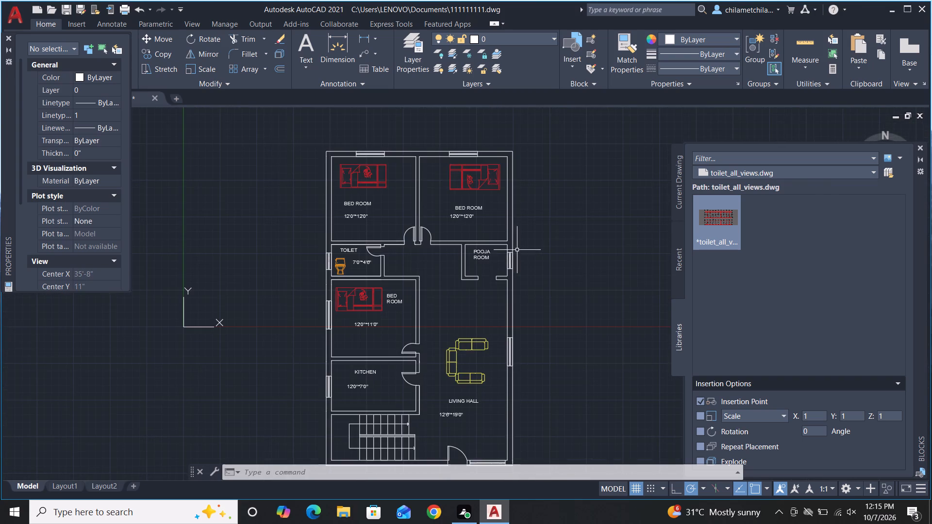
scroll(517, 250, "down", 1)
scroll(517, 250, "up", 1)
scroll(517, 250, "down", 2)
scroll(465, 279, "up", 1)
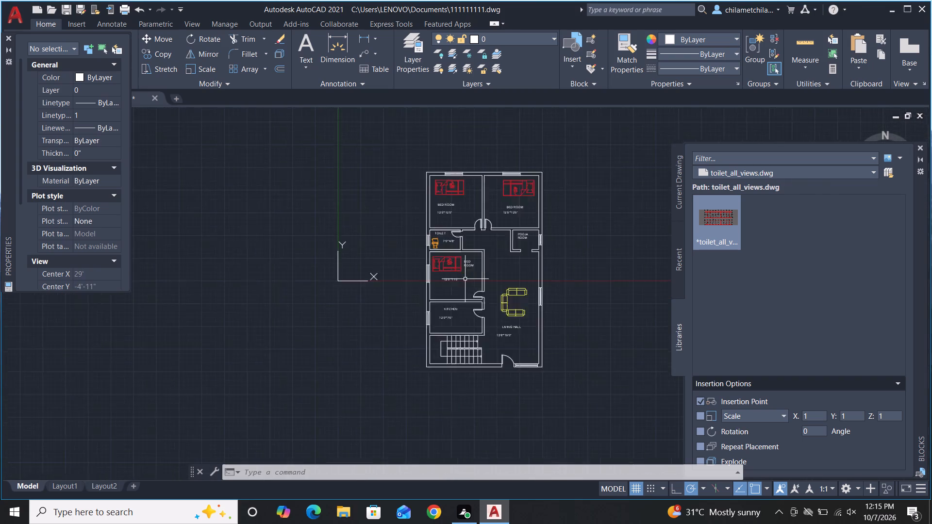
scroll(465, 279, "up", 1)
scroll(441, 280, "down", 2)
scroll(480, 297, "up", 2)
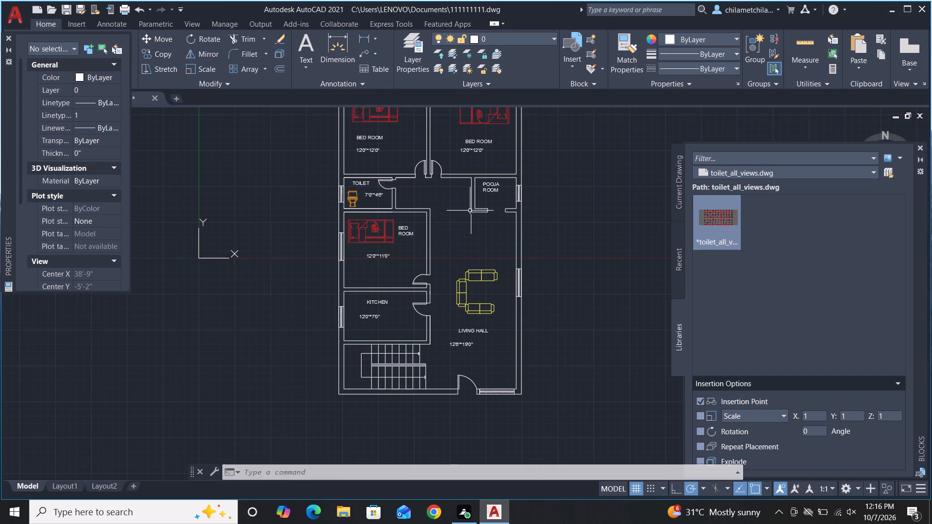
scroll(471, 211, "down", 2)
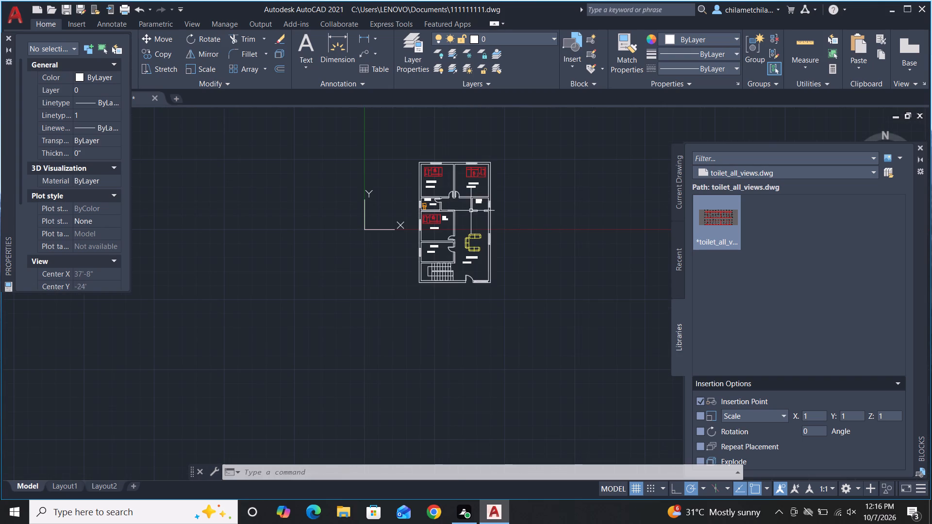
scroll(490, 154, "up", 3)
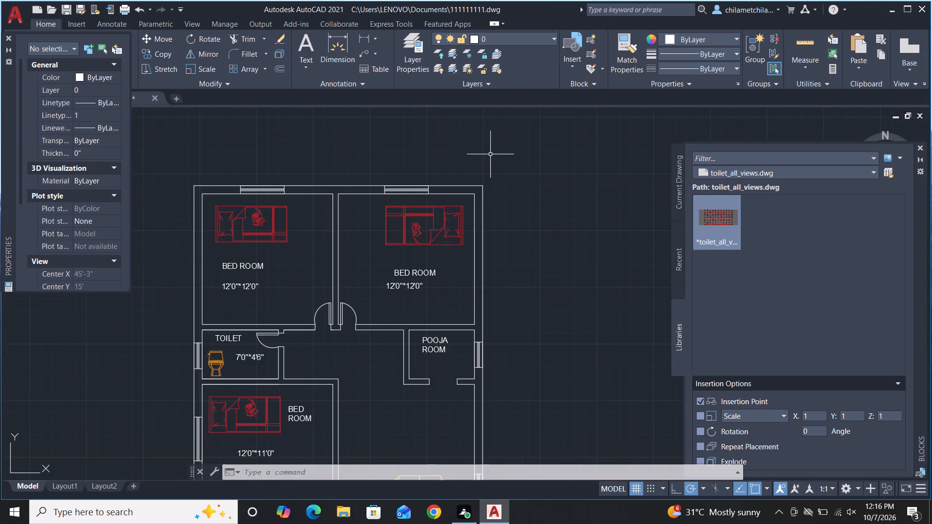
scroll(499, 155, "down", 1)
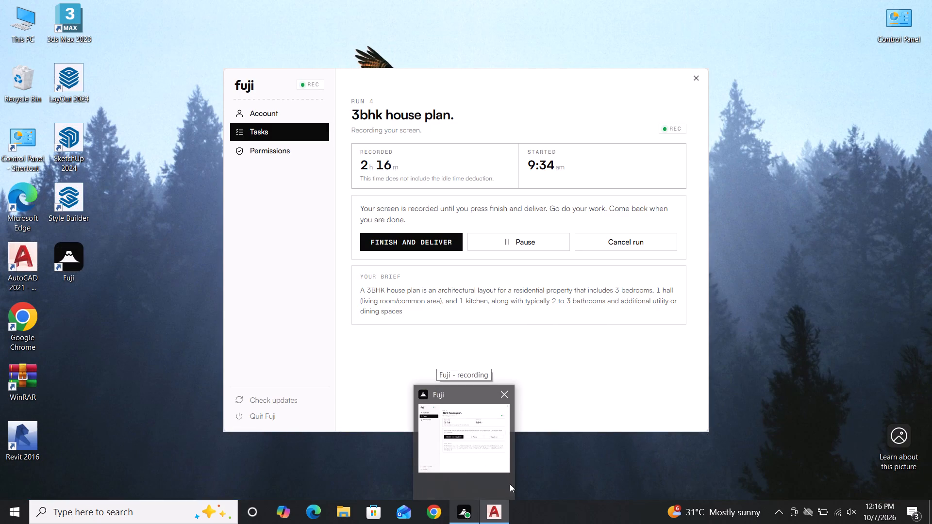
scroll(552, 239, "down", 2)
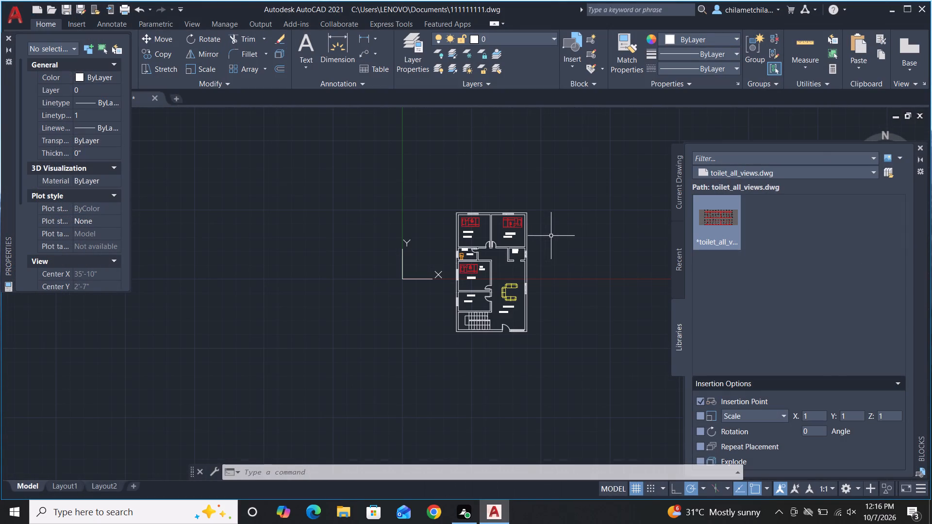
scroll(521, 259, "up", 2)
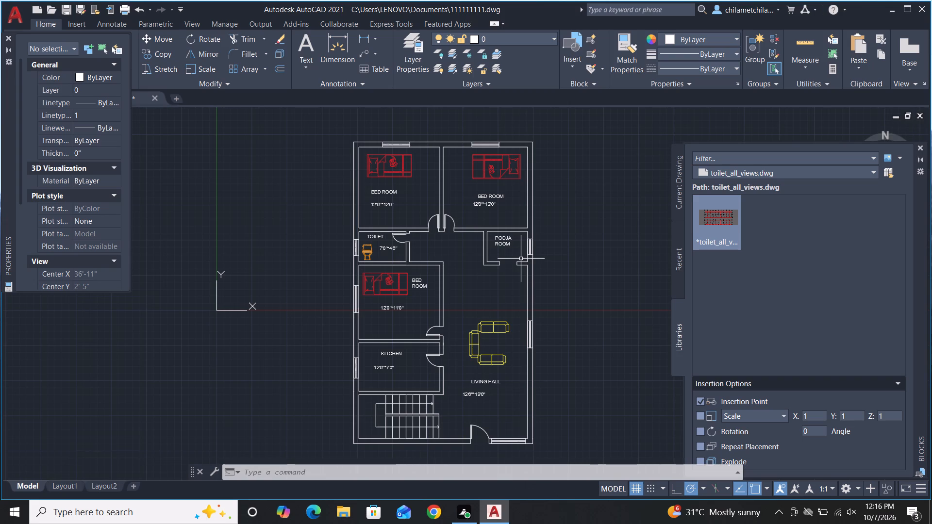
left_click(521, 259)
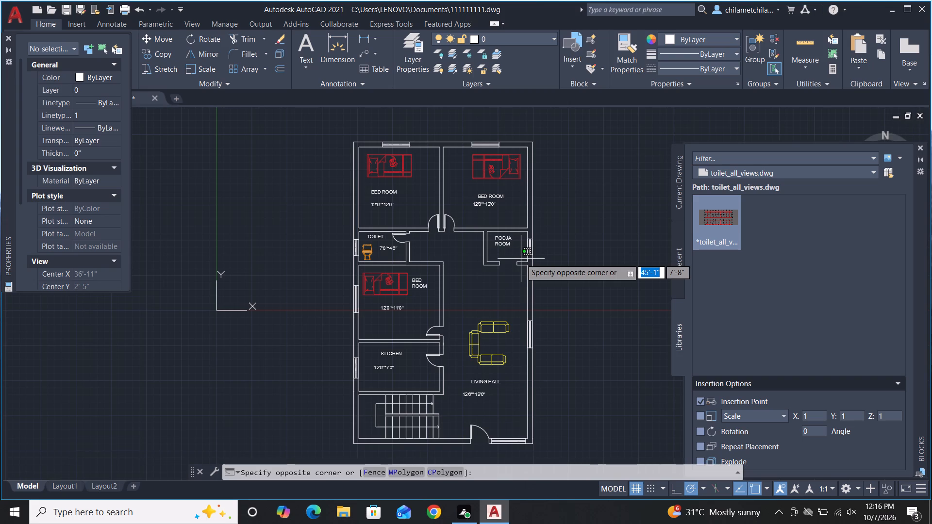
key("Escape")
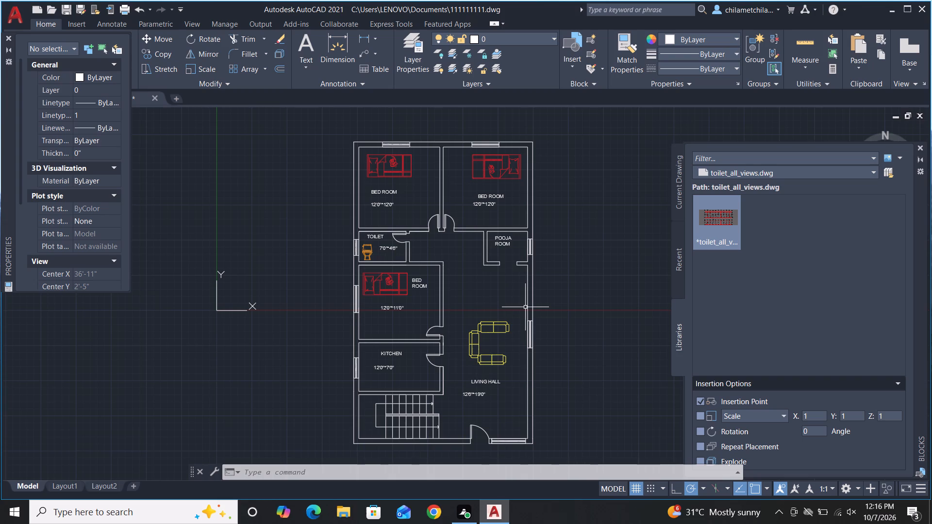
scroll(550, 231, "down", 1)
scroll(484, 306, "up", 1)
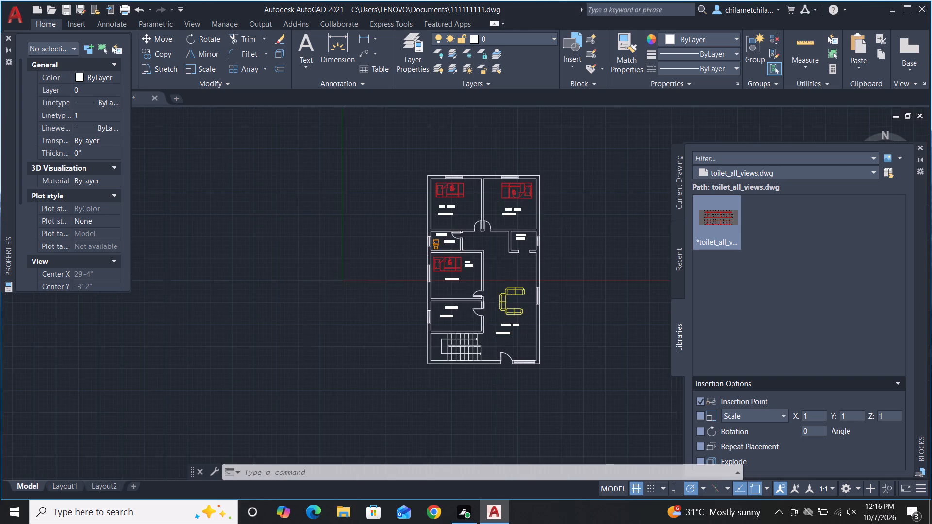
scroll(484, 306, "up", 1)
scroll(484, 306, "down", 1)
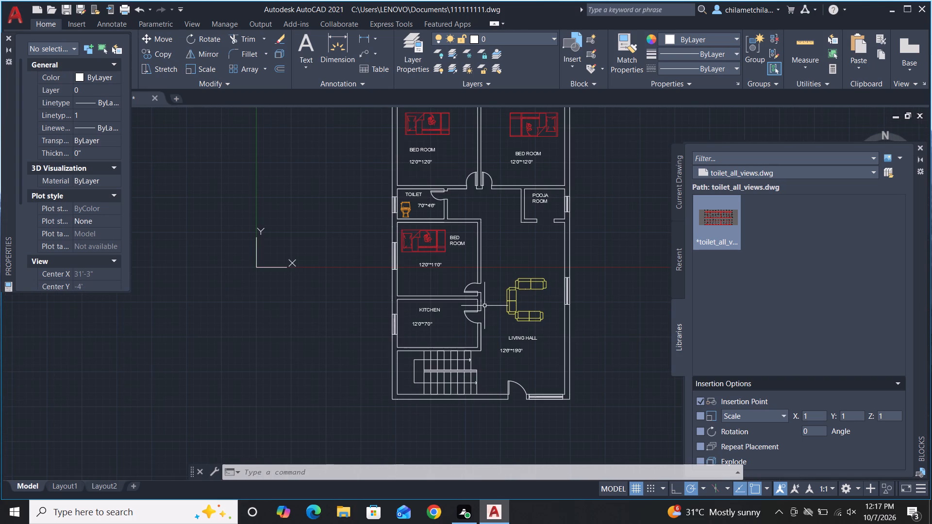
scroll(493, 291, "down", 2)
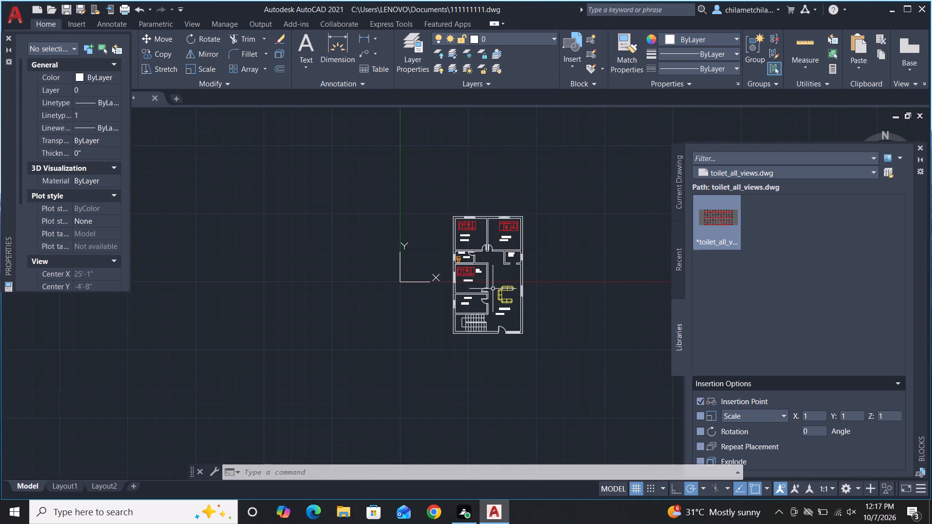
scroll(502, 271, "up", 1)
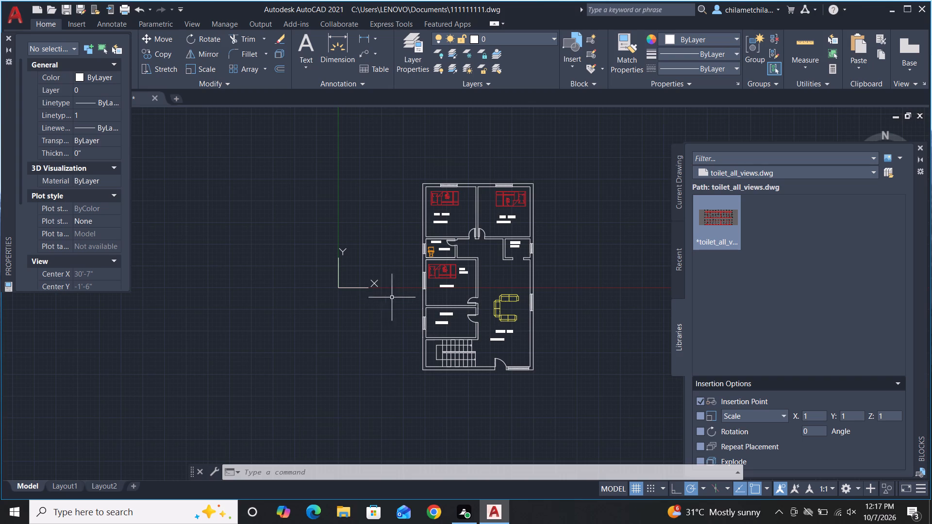
Review the middle bedroom, kitchen and living hall, checking the furniture blocks, door positions, room names and sizes.
scroll(409, 217, "down", 2)
scroll(426, 255, "up", 2)
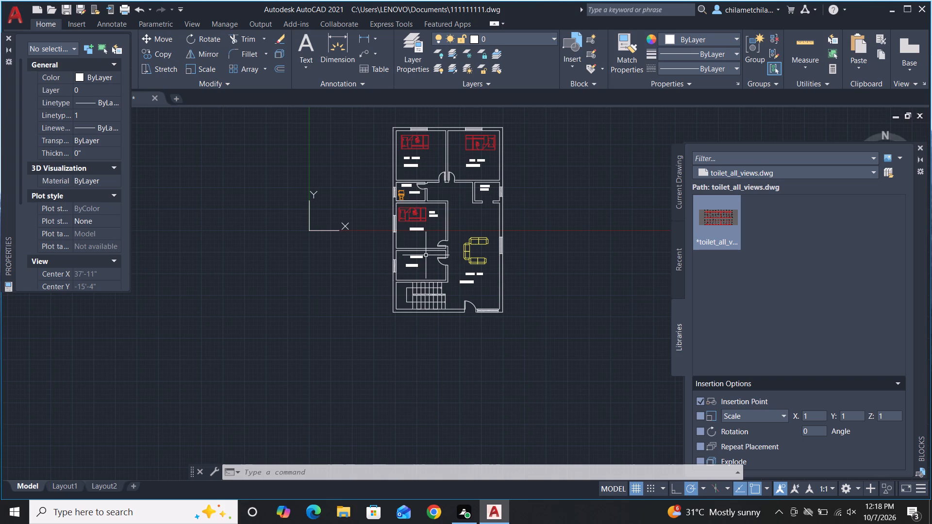
scroll(456, 278, "up", 2)
scroll(456, 278, "down", 2)
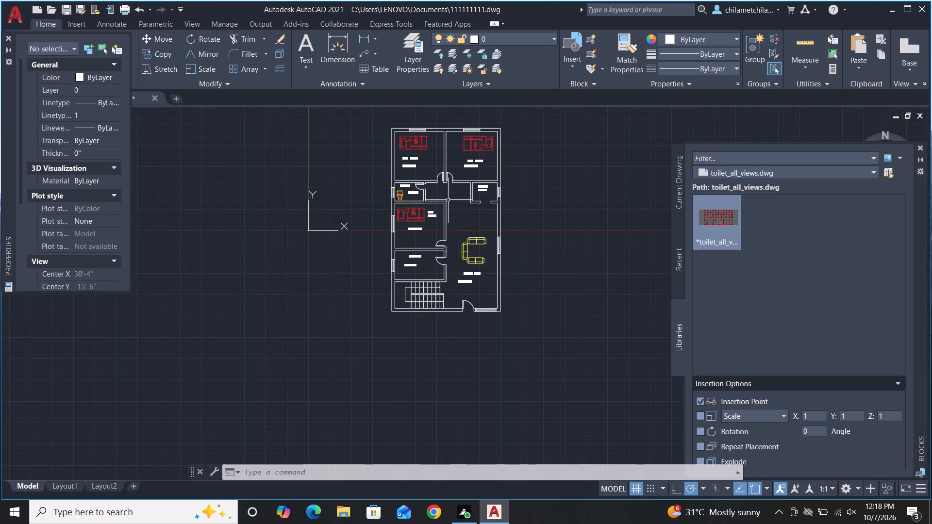
scroll(450, 183, "up", 2)
scroll(450, 183, "down", 1)
scroll(450, 183, "up", 1)
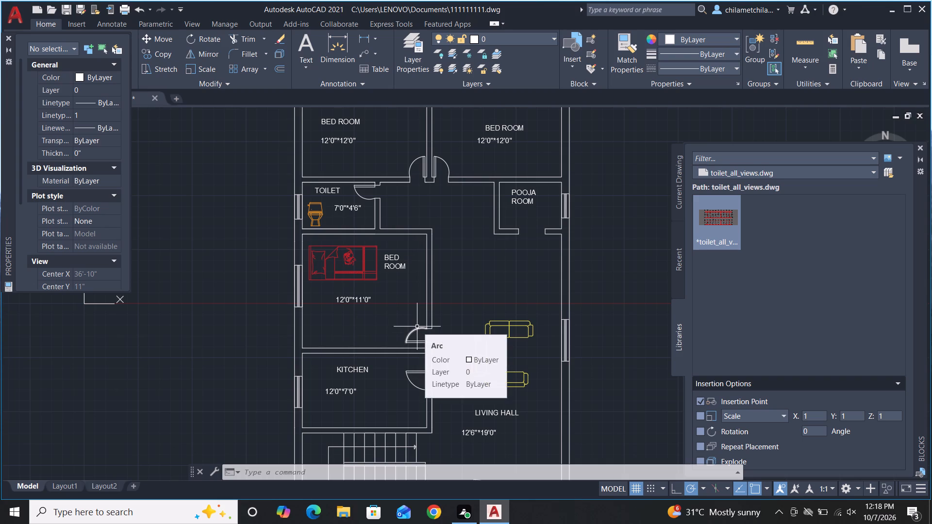
scroll(551, 303, "down", 1)
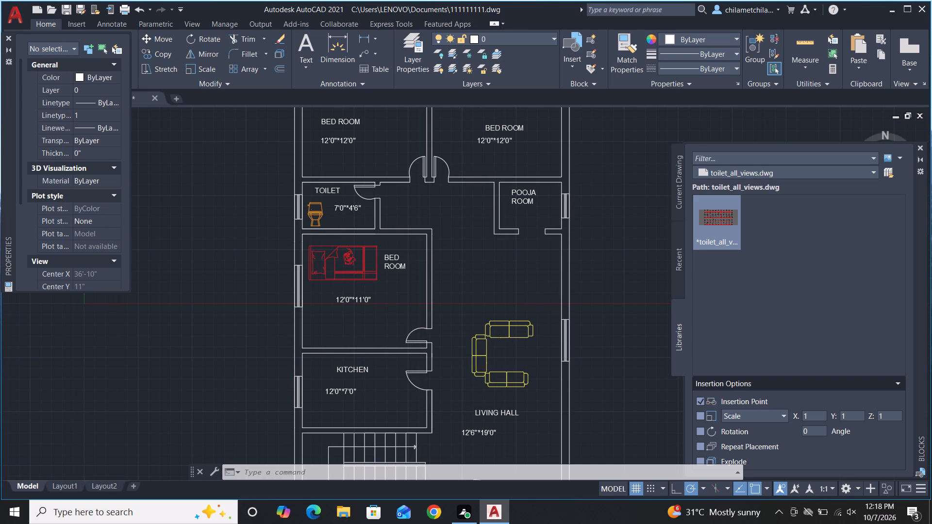
scroll(551, 303, "down", 1)
scroll(509, 306, "up", 3)
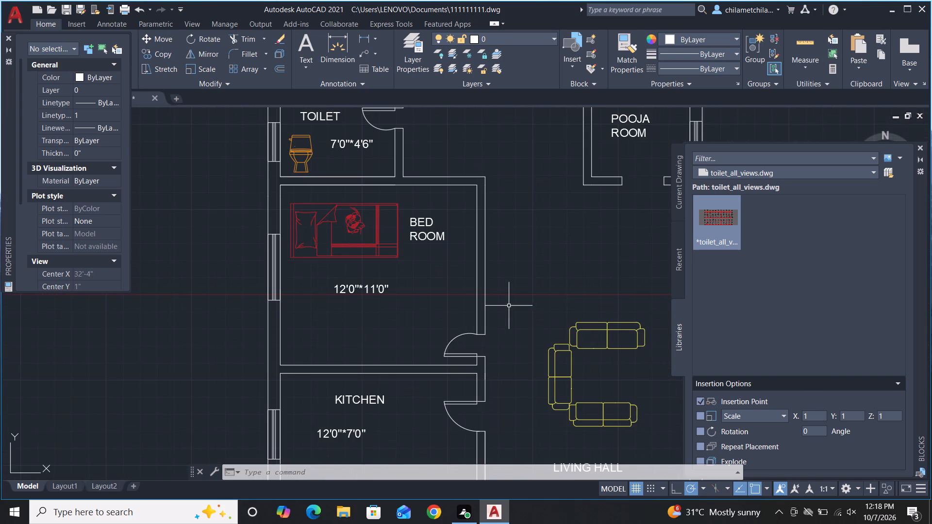
scroll(418, 303, "down", 2)
scroll(575, 336, "up", 2)
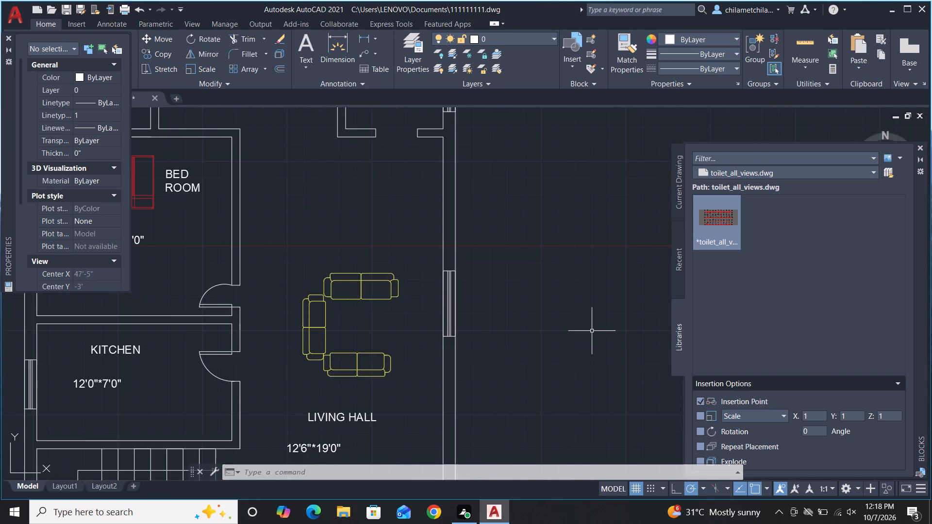
scroll(611, 327, "down", 2)
scroll(478, 314, "up", 2)
scroll(473, 314, "down", 2)
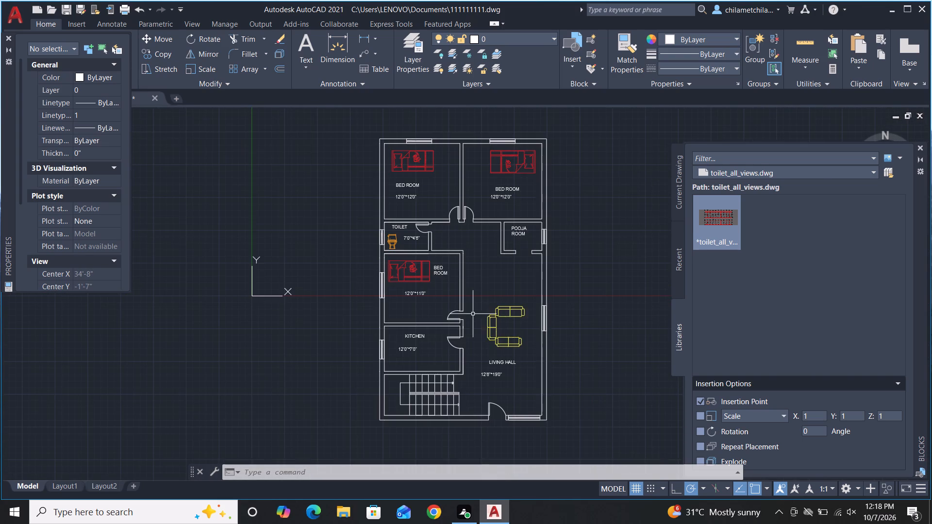
scroll(580, 353, "up", 1)
scroll(602, 349, "down", 1)
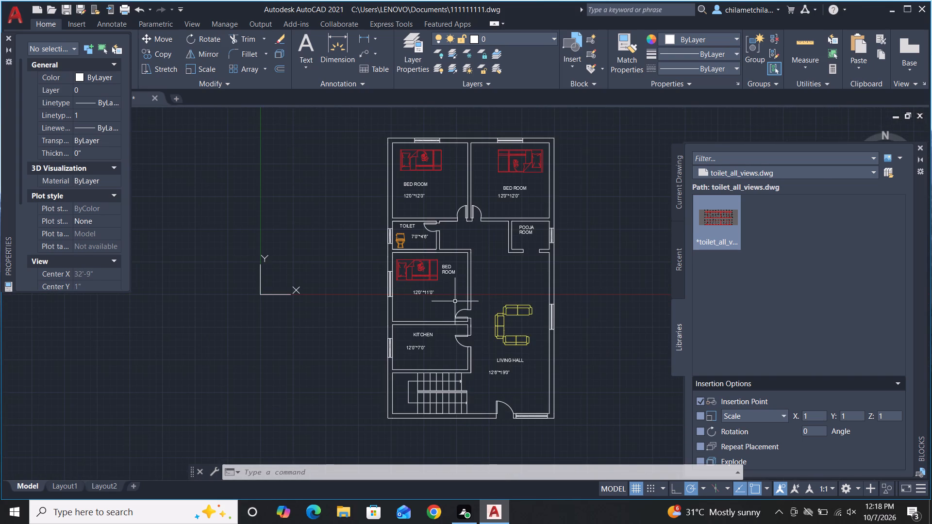
scroll(449, 265, "up", 2)
scroll(437, 267, "down", 2)
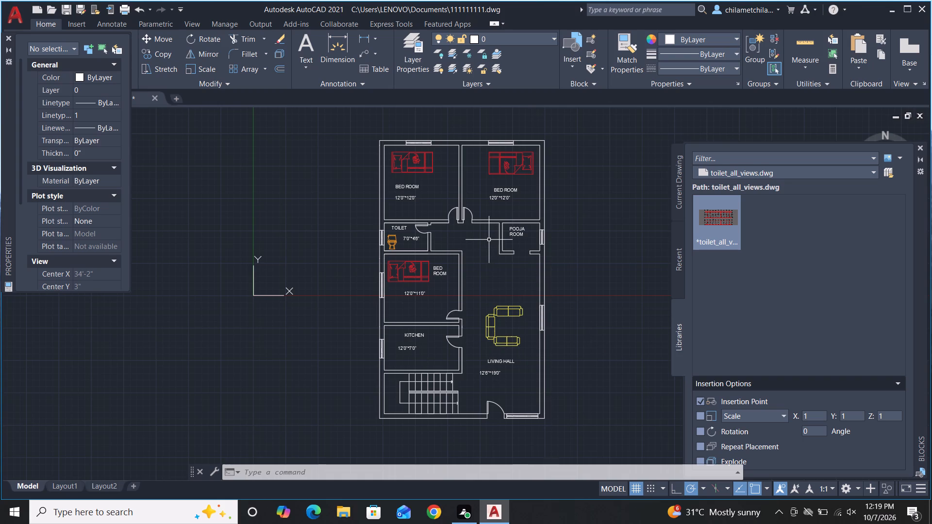
Examine the upper bedrooms, toilet, pooja room and living hall within the overall plan, checking blocks, room names and sizes.
scroll(489, 239, "down", 1)
scroll(489, 239, "up", 3)
scroll(489, 239, "down", 2)
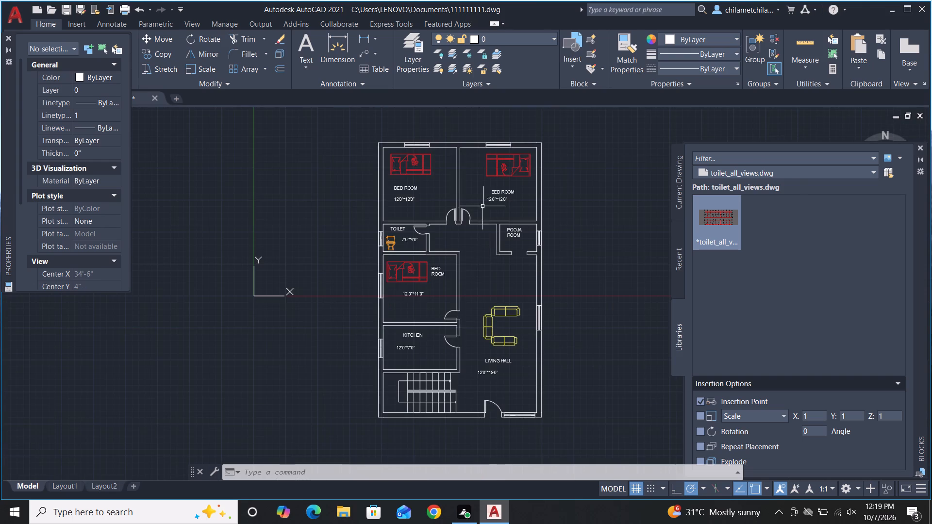
scroll(480, 148, "up", 2)
scroll(491, 176, "down", 1)
scroll(532, 257, "down", 1)
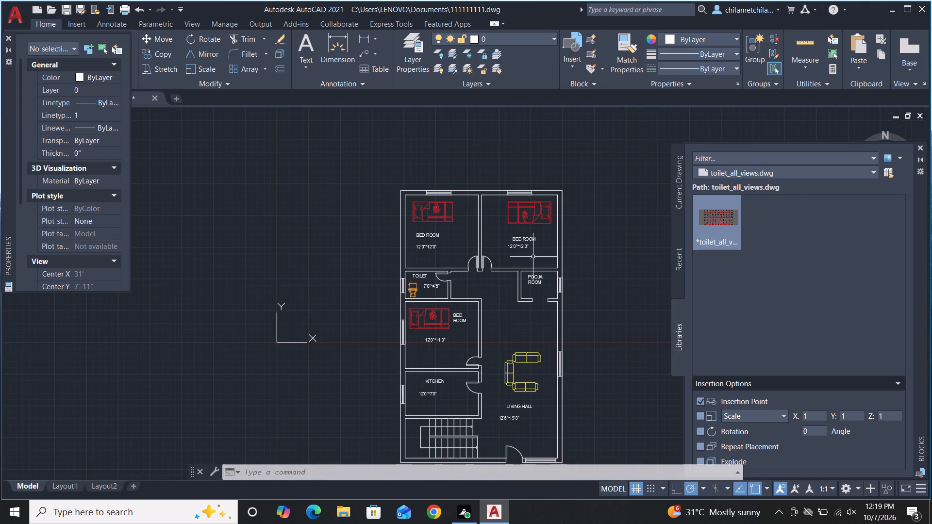
scroll(588, 218, "down", 2)
scroll(561, 243, "up", 1)
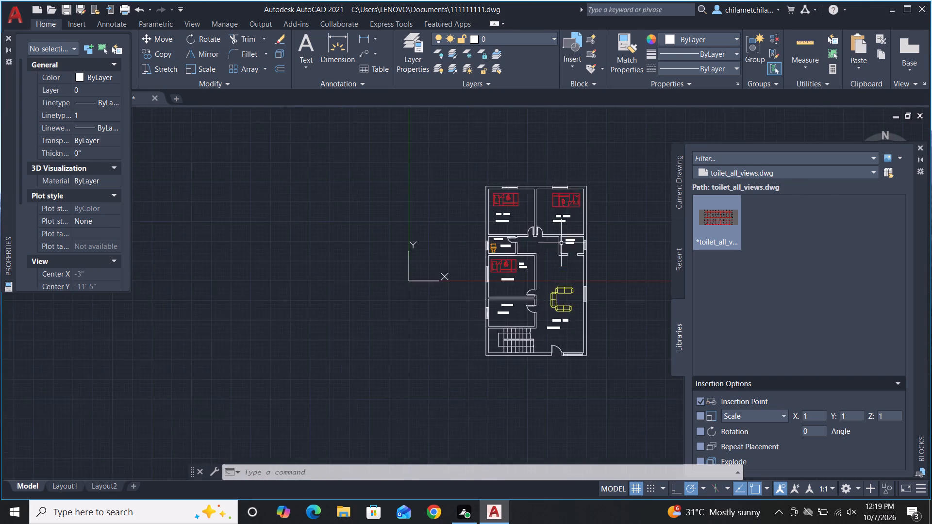
scroll(561, 243, "up", 2)
scroll(451, 238, "up", 1)
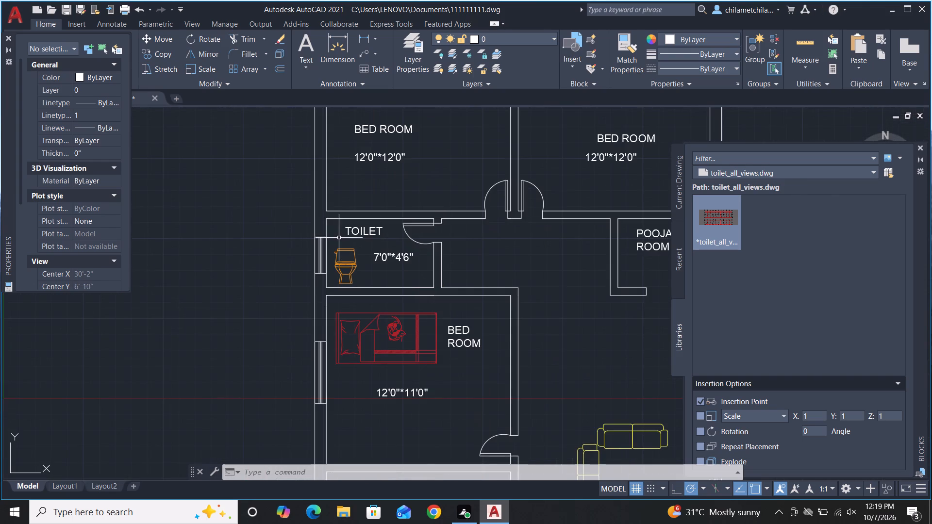
scroll(337, 237, "down", 2)
scroll(628, 317, "down", 1)
scroll(509, 345, "up", 1)
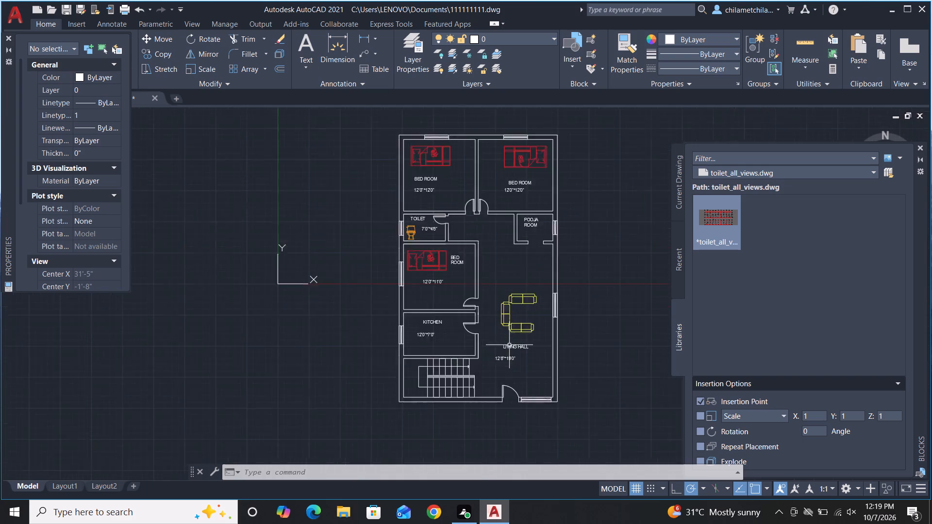
scroll(509, 345, "up", 2)
scroll(442, 305, "down", 2)
scroll(604, 343, "up", 2)
scroll(621, 339, "down", 1)
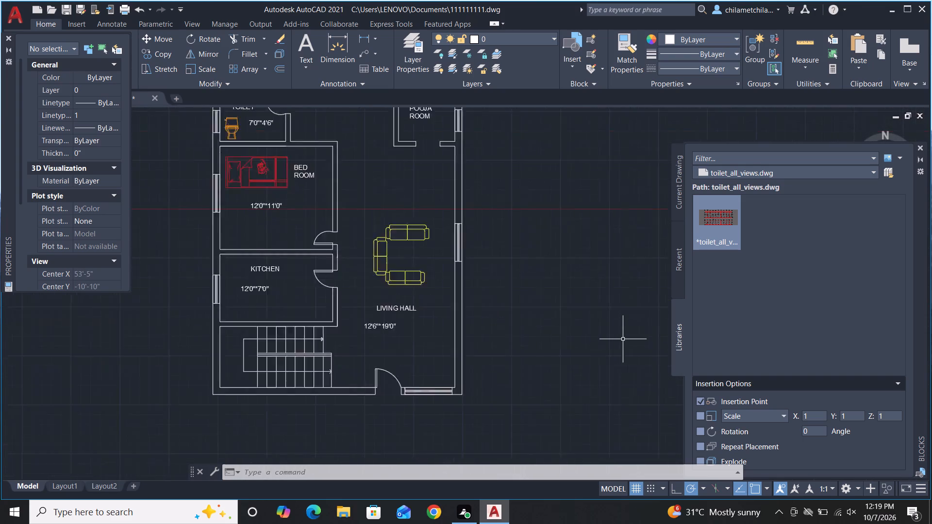
scroll(626, 339, "down", 1)
scroll(419, 157, "up", 2)
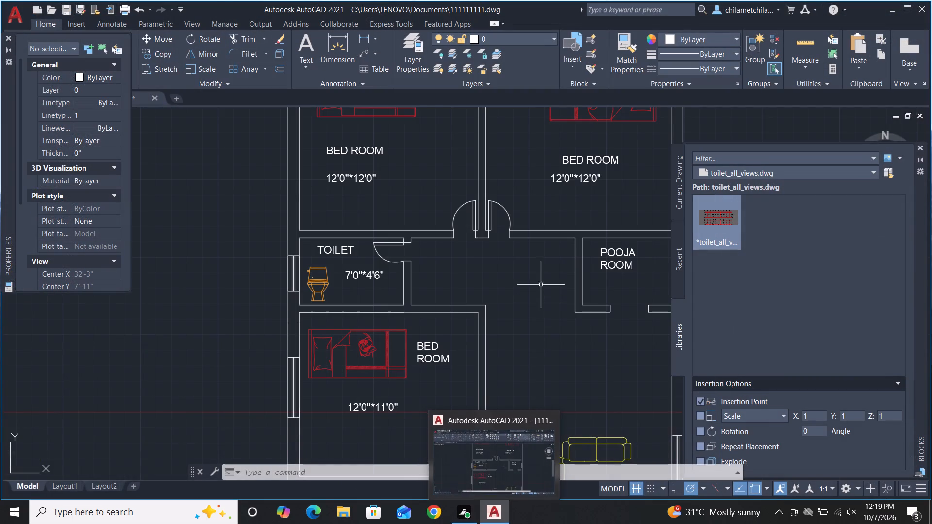
scroll(518, 227, "down", 3)
scroll(545, 236, "up", 3)
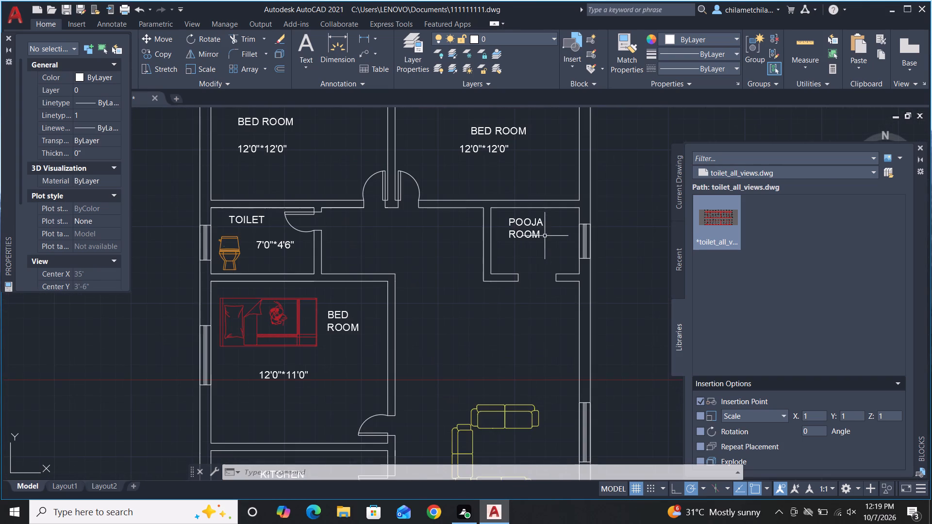
scroll(500, 211, "down", 2)
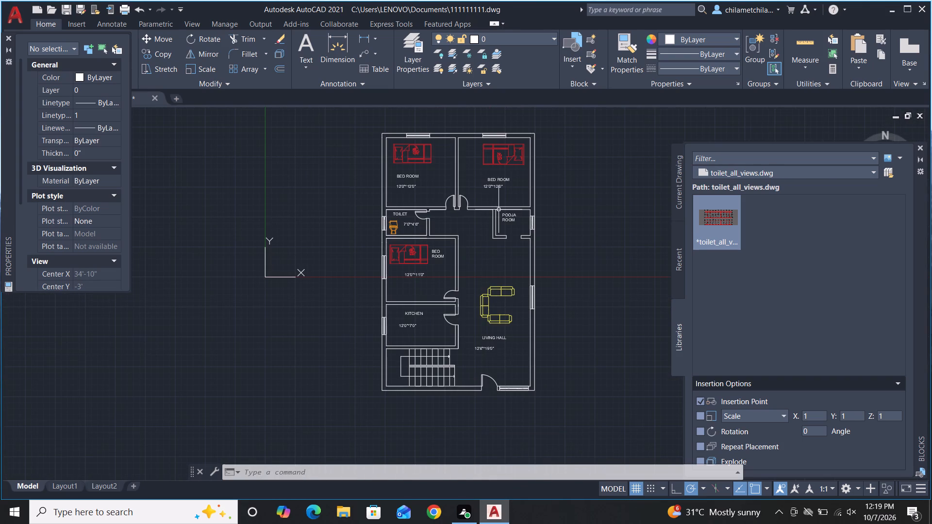
scroll(499, 210, "up", 2)
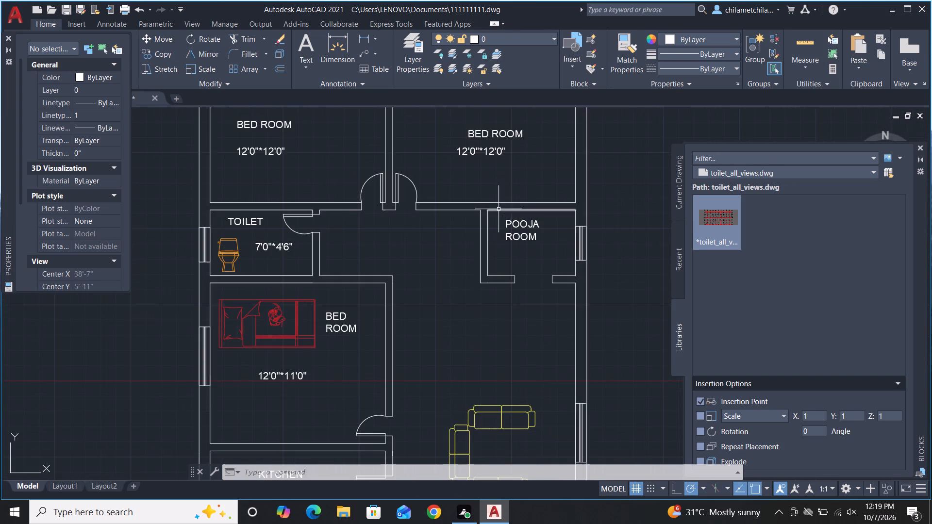
scroll(499, 209, "down", 2)
scroll(499, 209, "up", 2)
scroll(500, 205, "down", 2)
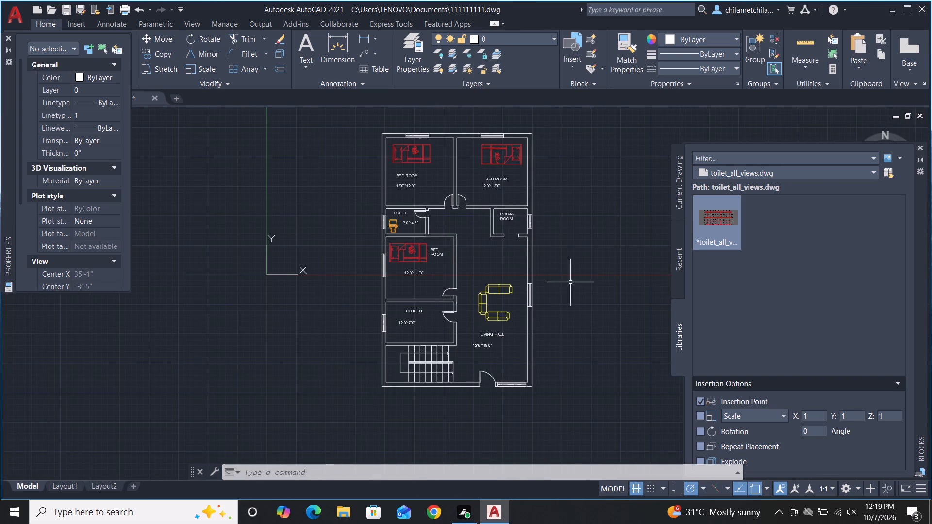
scroll(584, 291, "down", 1)
scroll(525, 286, "up", 2)
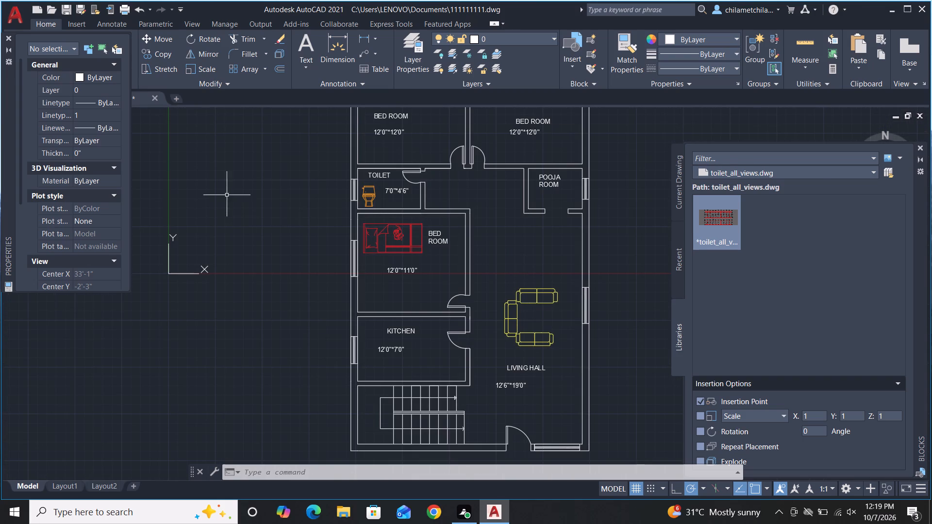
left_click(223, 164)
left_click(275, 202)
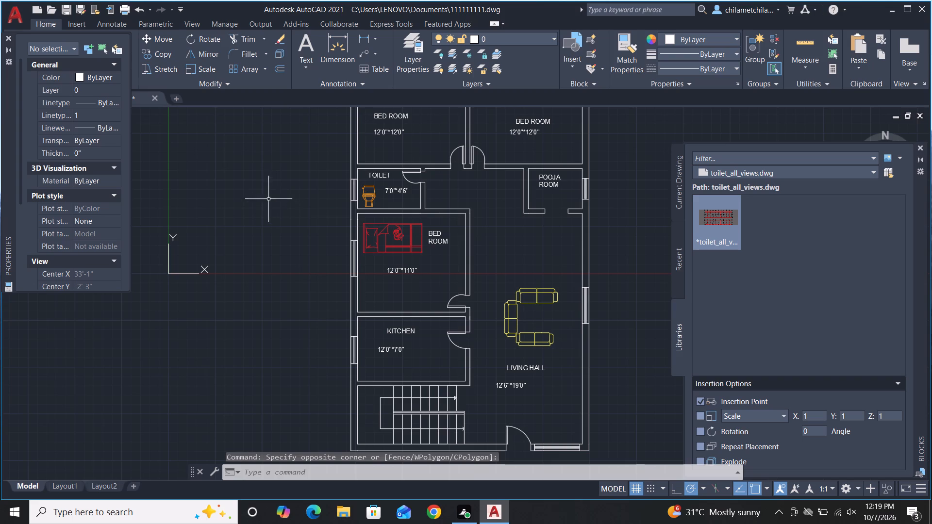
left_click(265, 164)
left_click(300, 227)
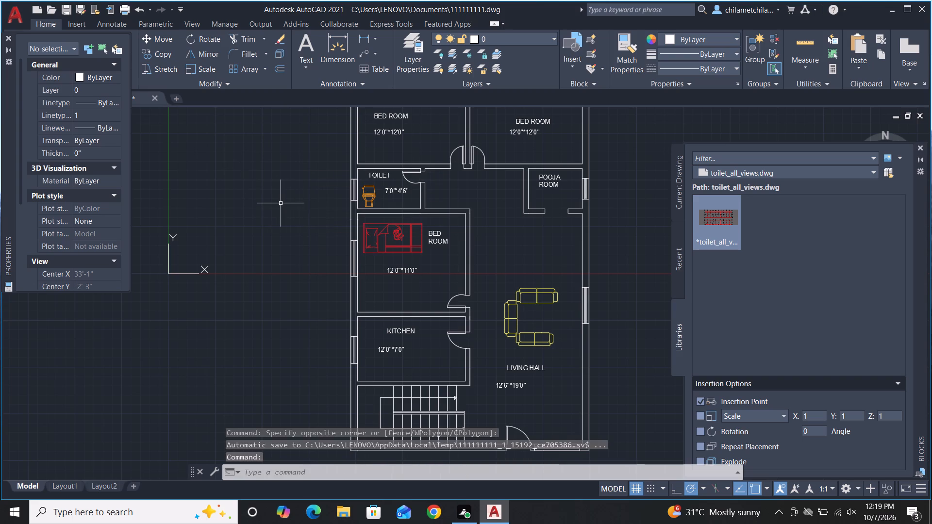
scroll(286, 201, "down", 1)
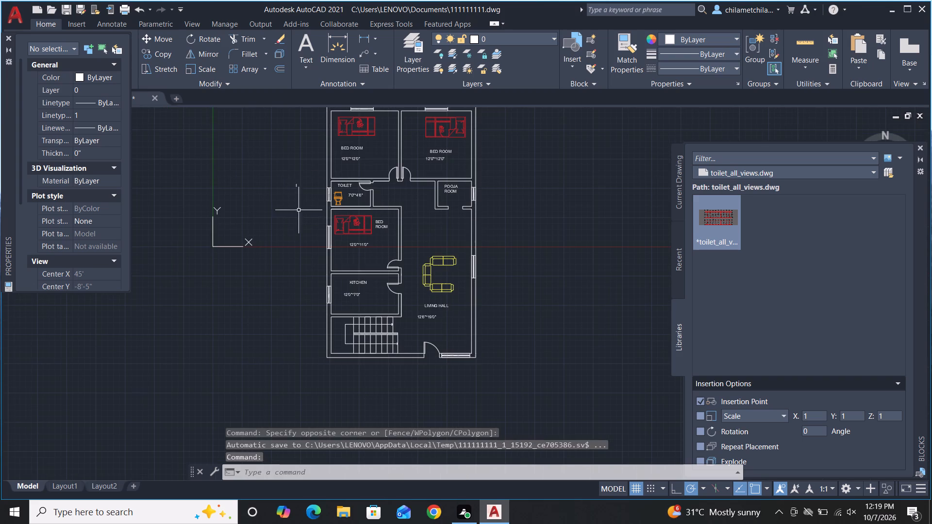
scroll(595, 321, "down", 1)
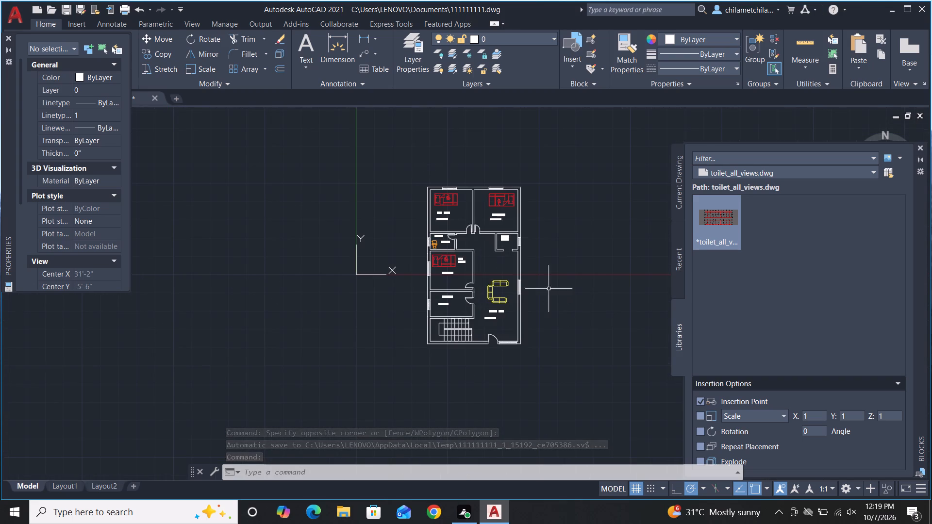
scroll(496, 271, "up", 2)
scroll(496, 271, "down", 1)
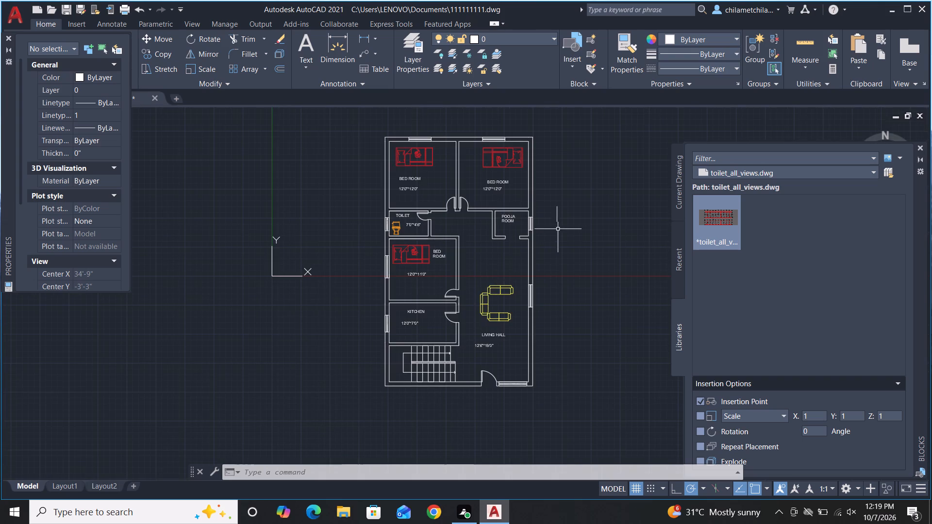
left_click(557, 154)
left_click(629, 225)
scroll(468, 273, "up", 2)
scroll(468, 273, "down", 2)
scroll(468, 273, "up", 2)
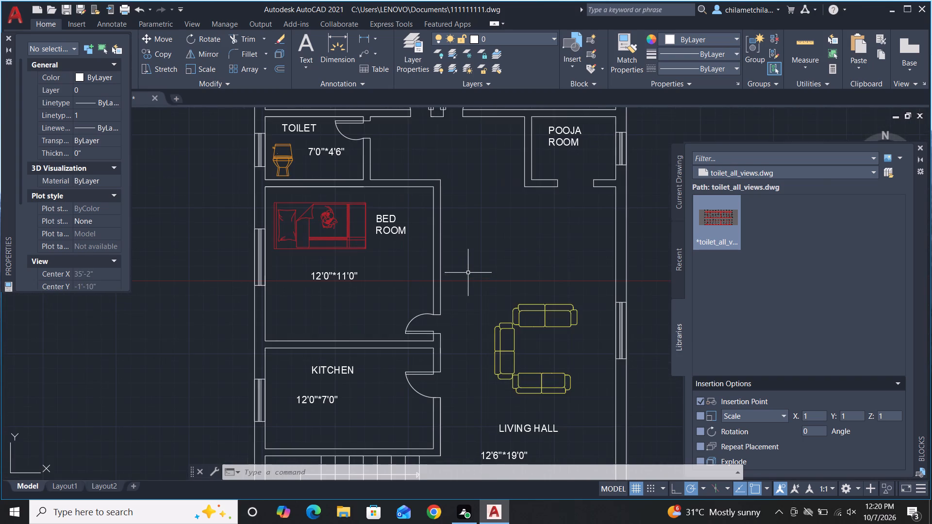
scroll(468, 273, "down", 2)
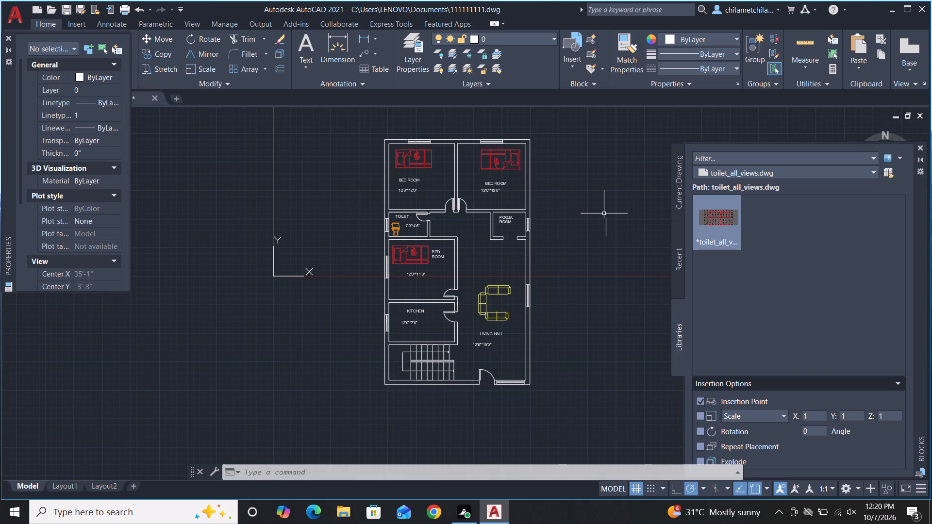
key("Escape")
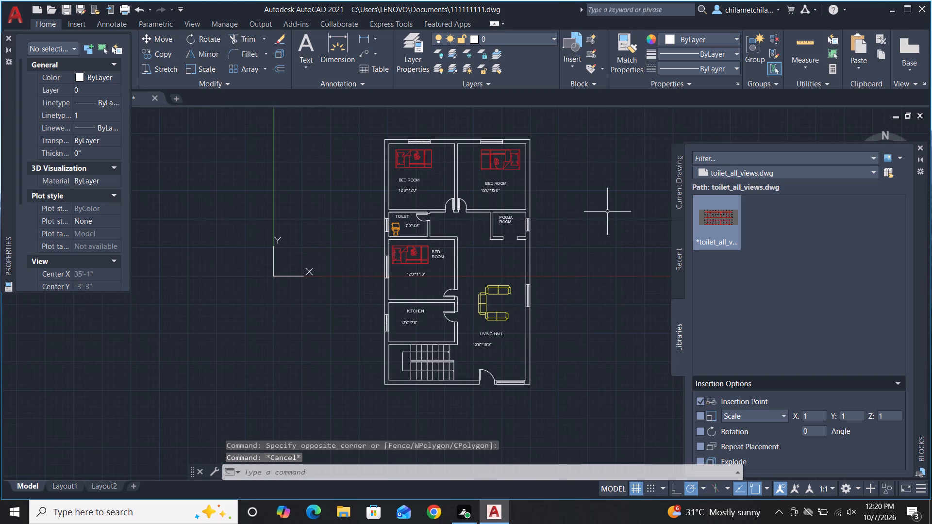
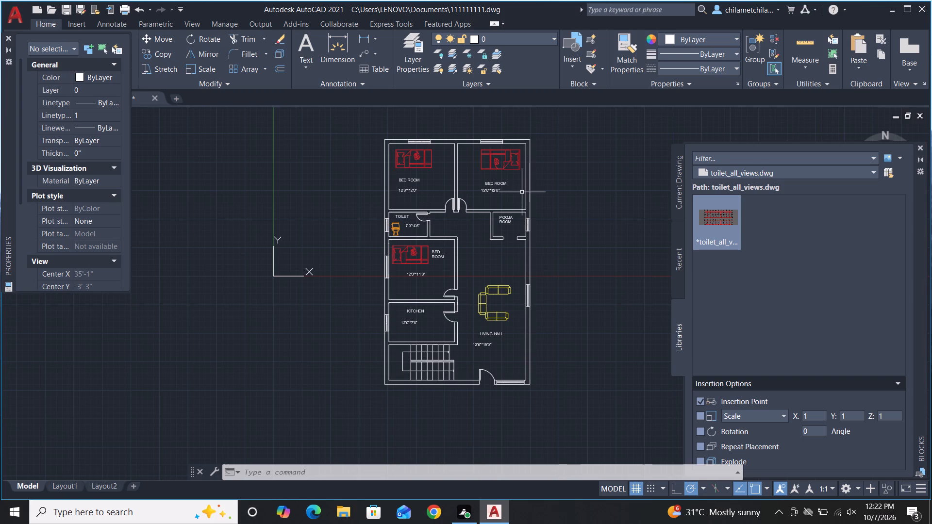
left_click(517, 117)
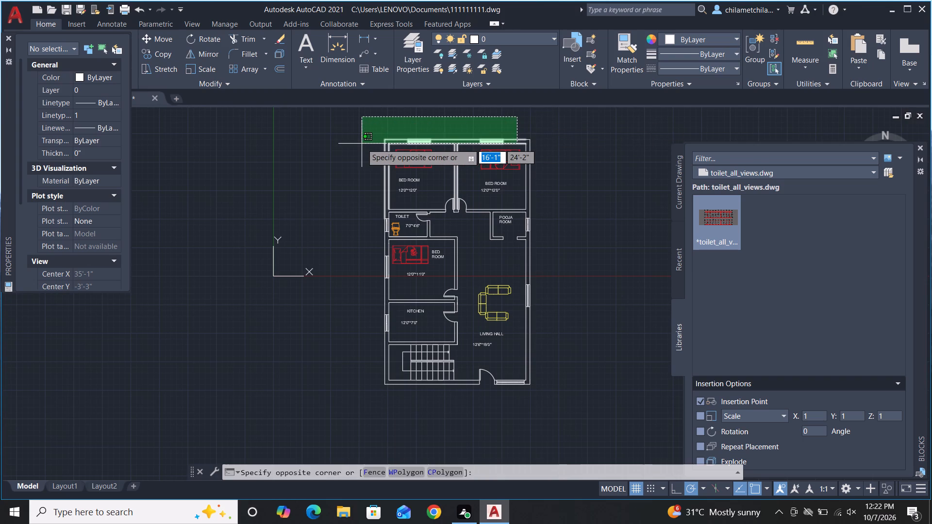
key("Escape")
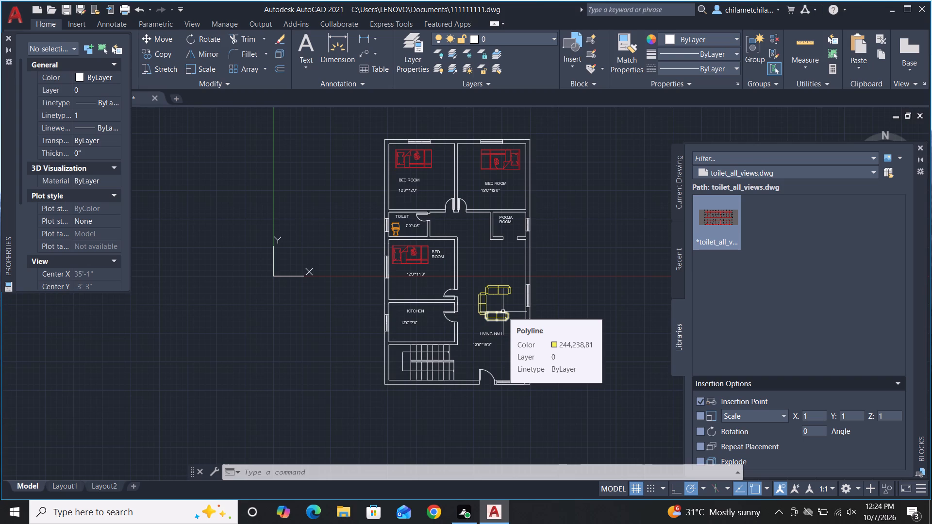
Review the overall floor plan, checking the furniture blocks, room names and sizes from the upper bedrooms down to the staircase.
scroll(549, 187, "down", 2)
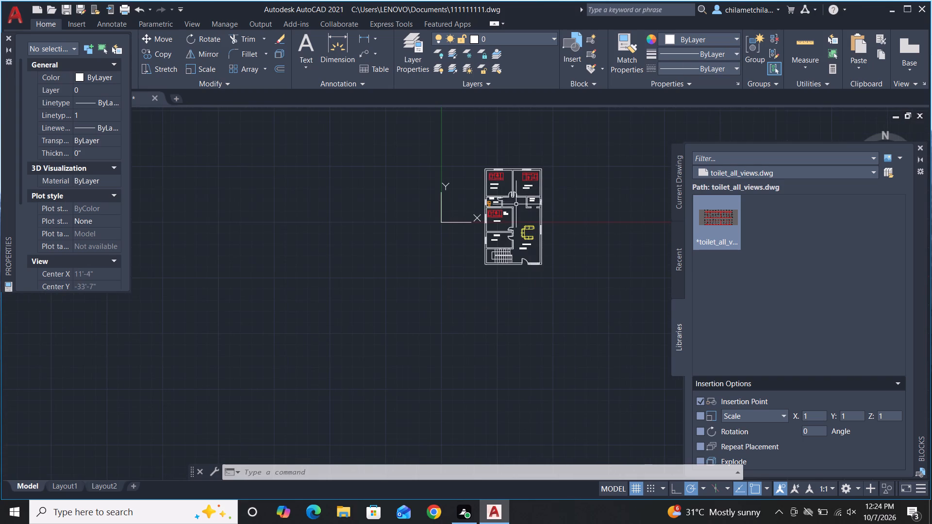
scroll(516, 204, "up", 3)
scroll(516, 204, "down", 1)
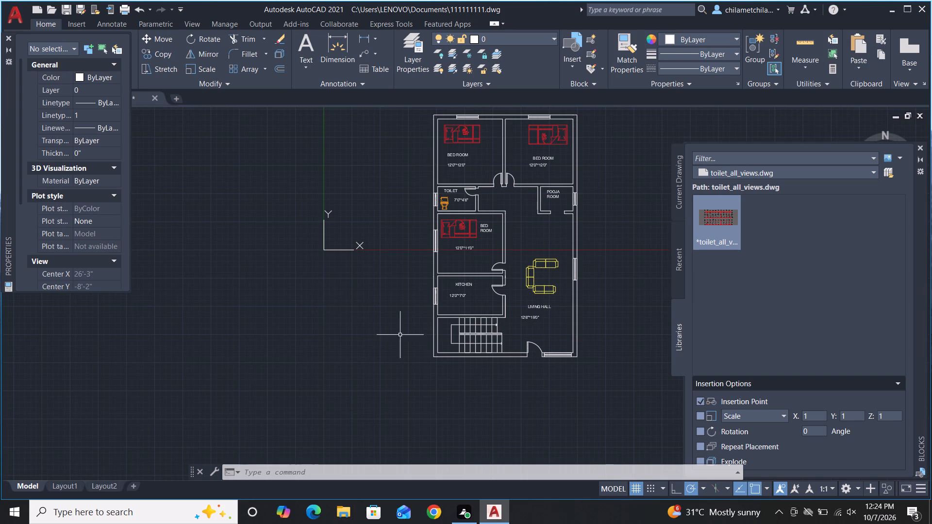
scroll(401, 340, "down", 1)
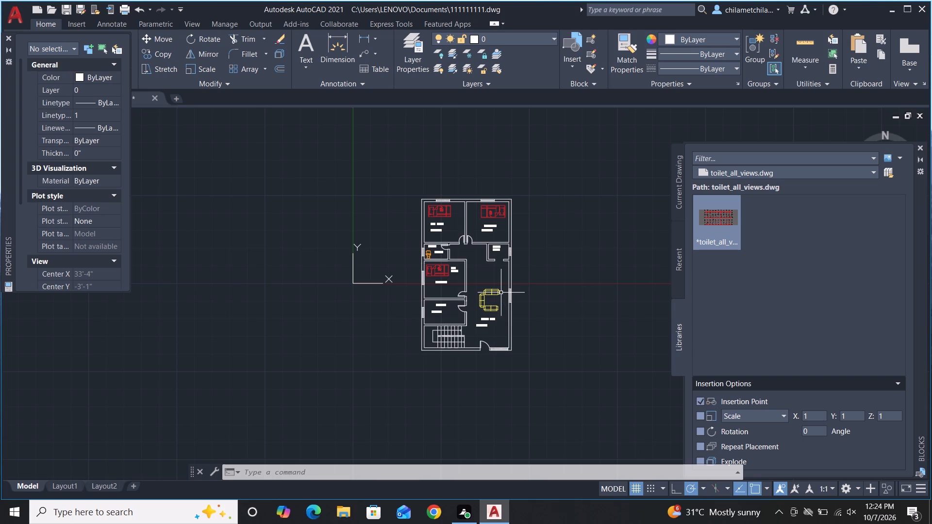
scroll(499, 250, "up", 2)
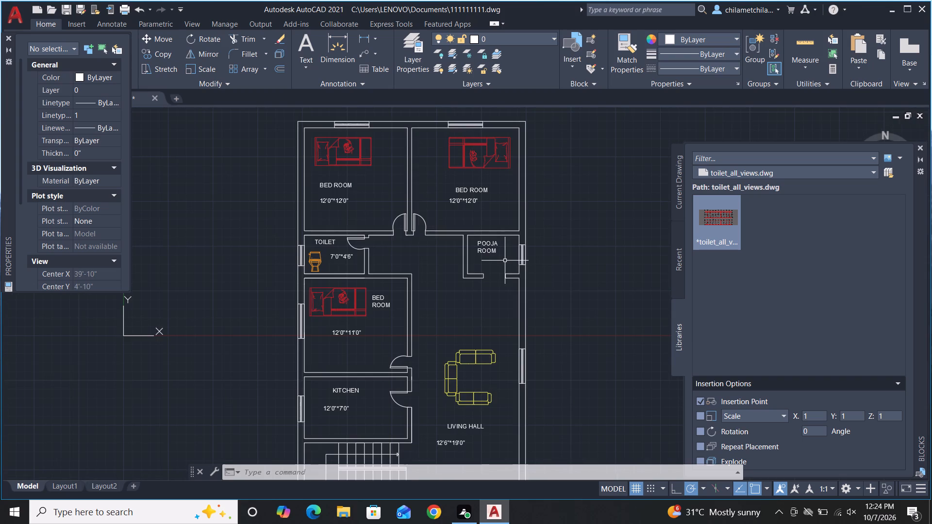
scroll(505, 261, "down", 2)
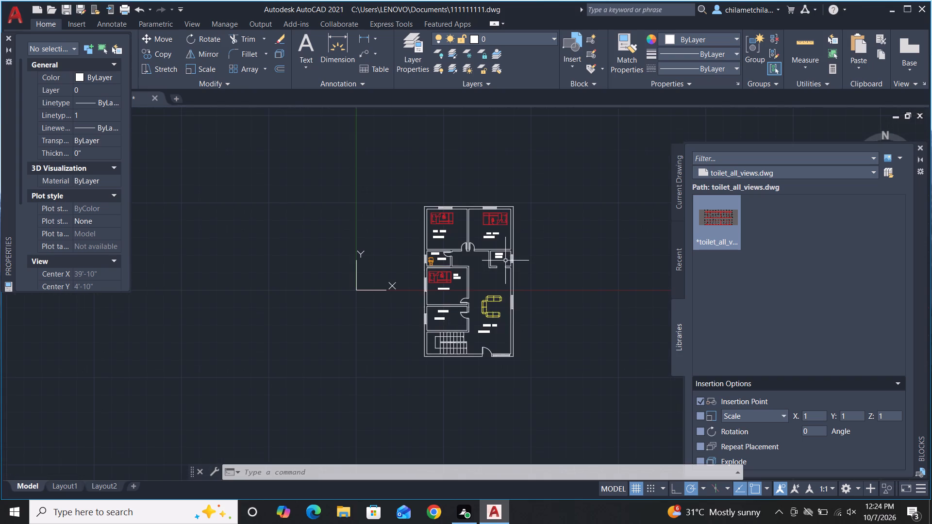
scroll(505, 261, "up", 2)
scroll(525, 254, "down", 2)
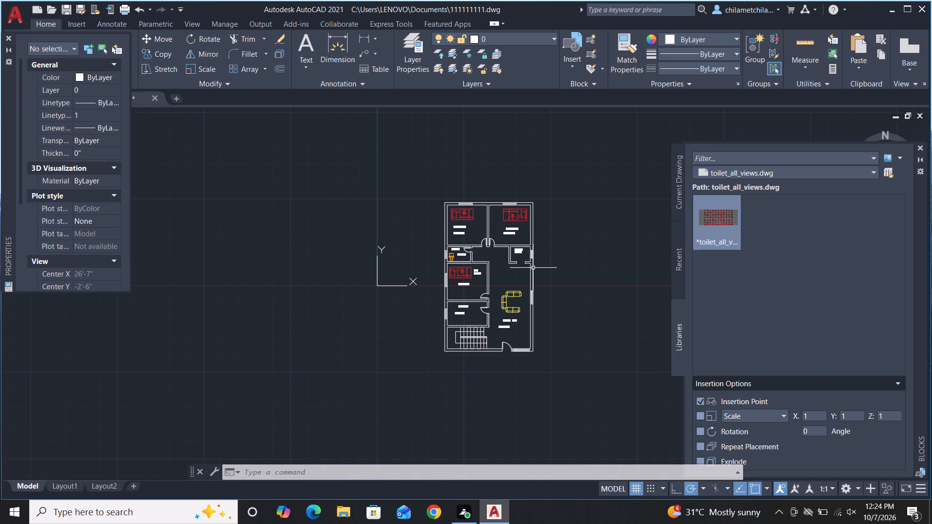
scroll(398, 284, "up", 2)
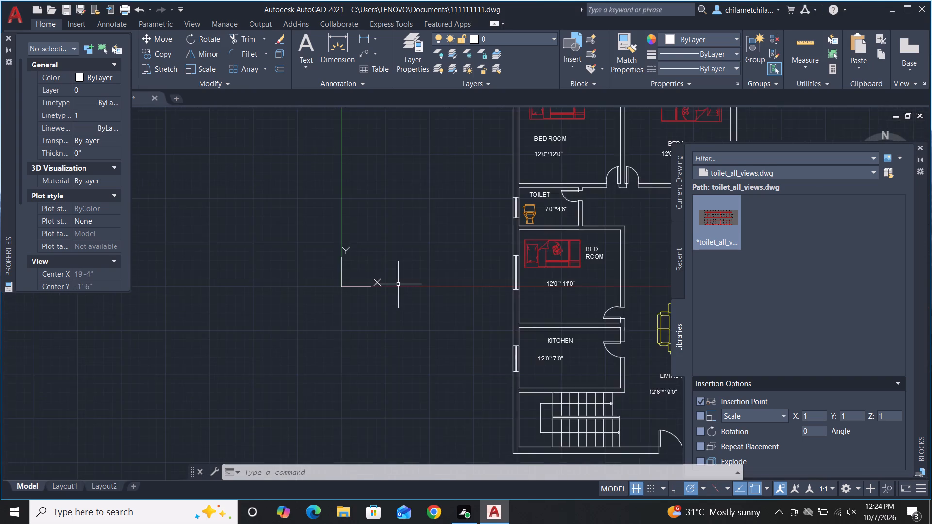
scroll(398, 284, "down", 2)
scroll(507, 256, "up", 2)
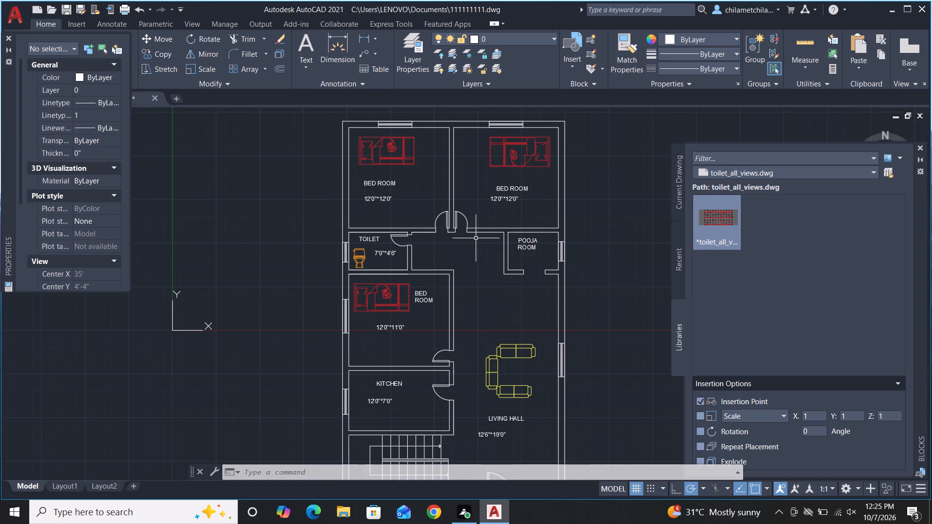
Examine the toilet, pooja room, middle bedroom, kitchen and living hall for block placement, door openings and room labels.
scroll(440, 189, "down", 2)
scroll(440, 189, "up", 2)
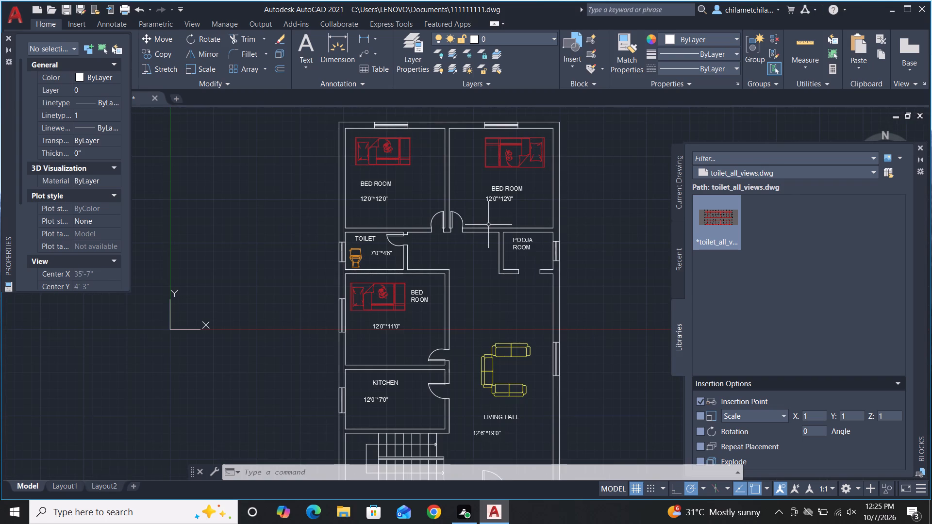
scroll(488, 225, "down", 1)
scroll(488, 225, "up", 2)
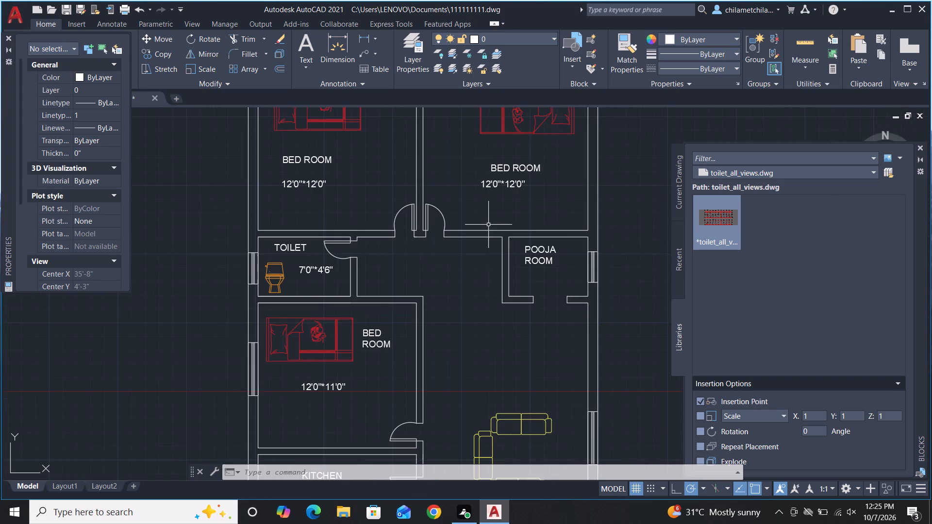
scroll(490, 207, "down", 2)
scroll(472, 229, "up", 2)
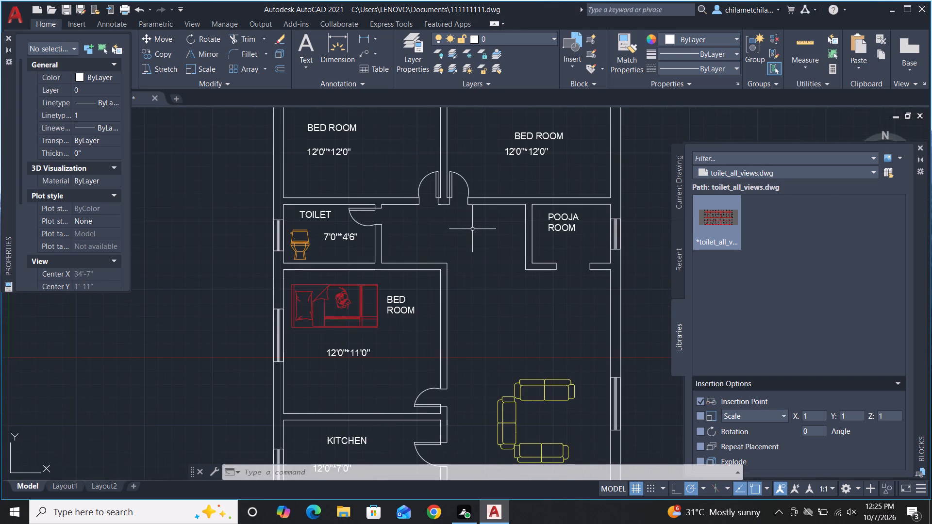
scroll(472, 229, "down", 2)
scroll(448, 265, "up", 2)
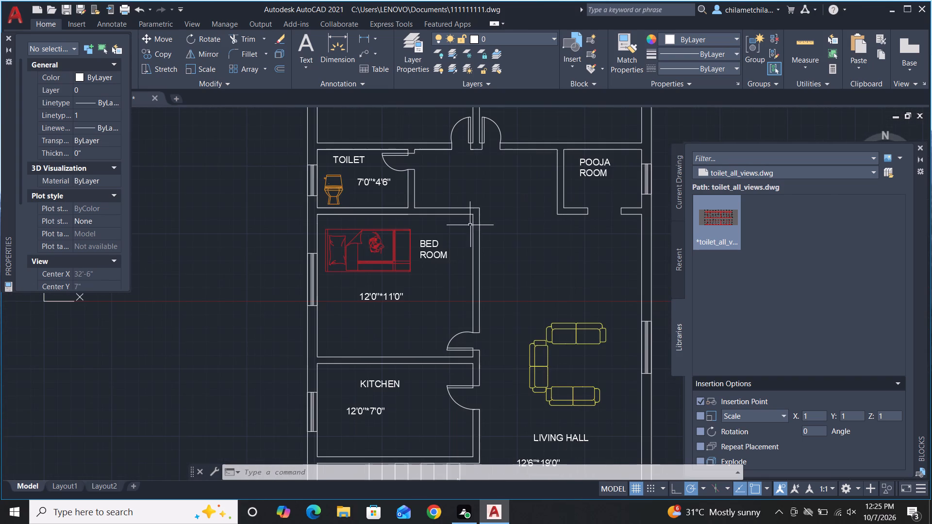
scroll(471, 223, "down", 2)
scroll(471, 223, "up", 2)
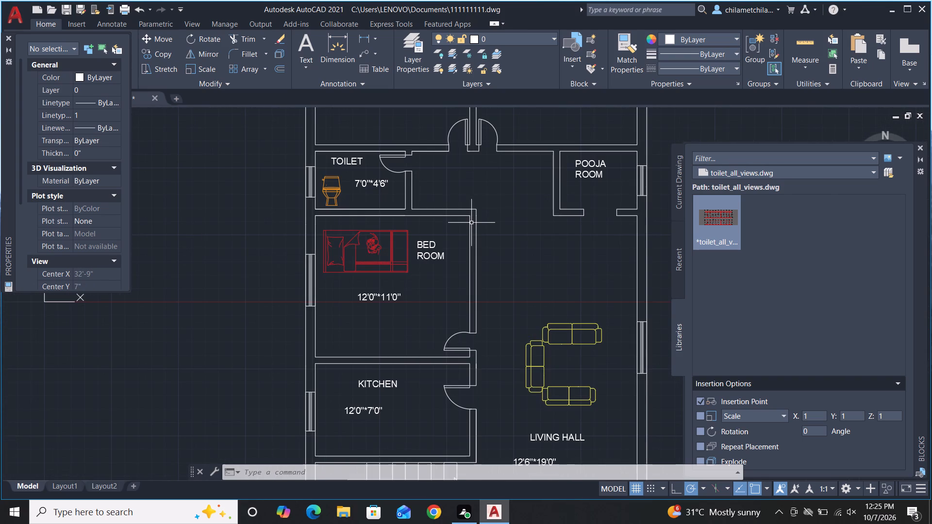
scroll(446, 156, "down", 2)
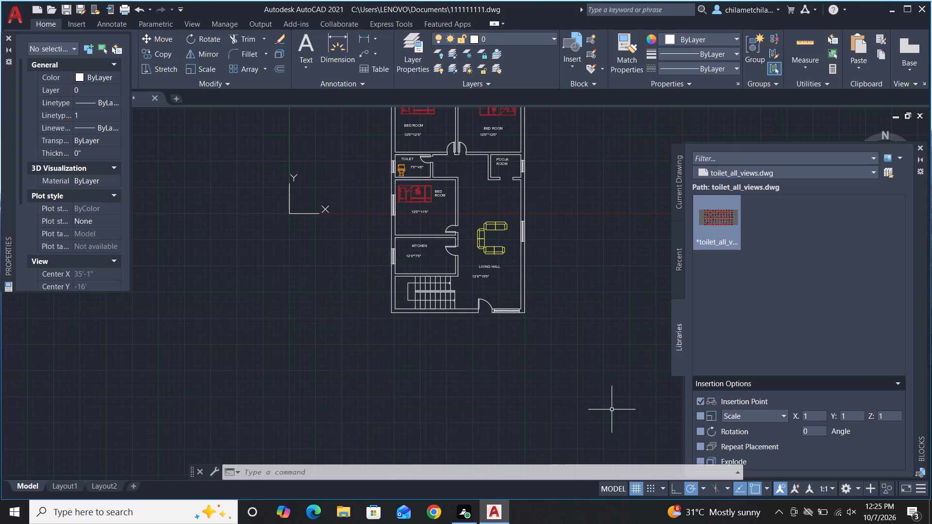
scroll(612, 409, "down", 1)
scroll(526, 259, "up", 1)
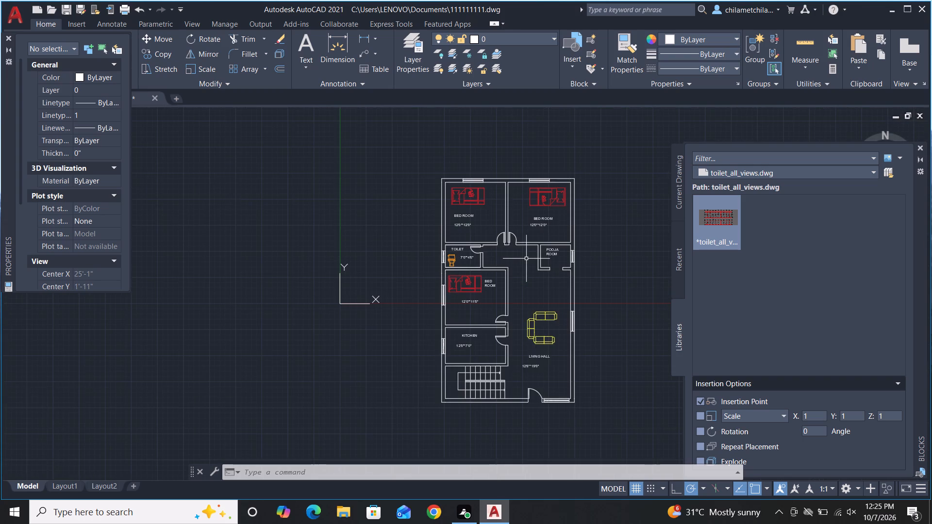
scroll(526, 259, "up", 1)
scroll(433, 163, "down", 1)
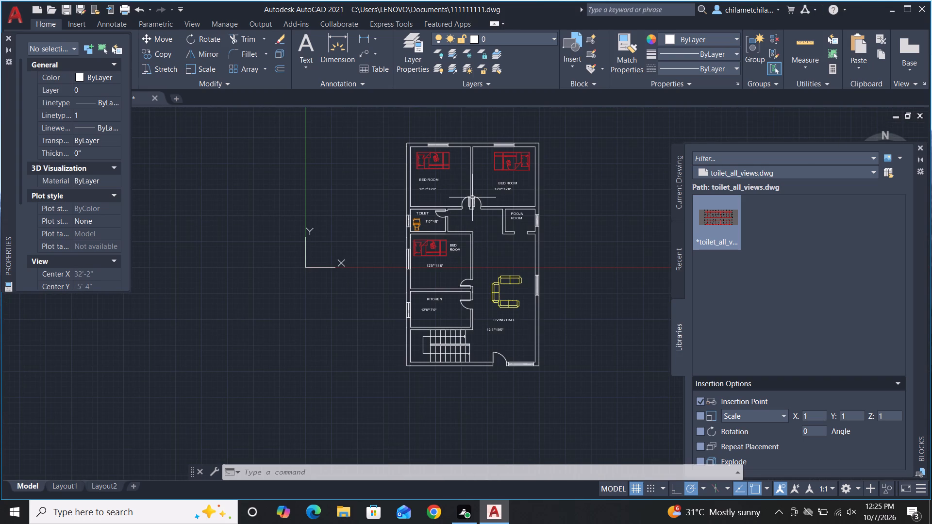
Inspect the paired doors of the two upper bedrooms at the dividing wall up close and within the plan.
scroll(472, 197, "up", 3)
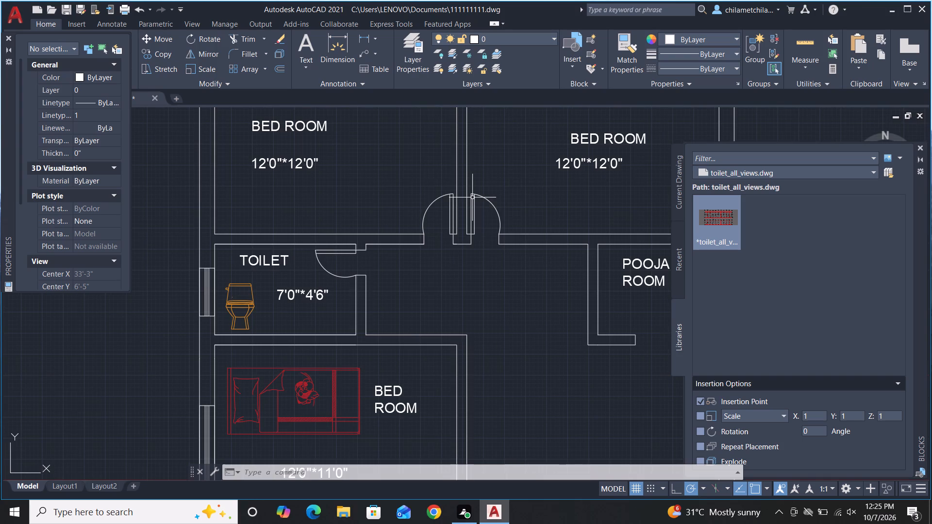
scroll(519, 152, "up", 2)
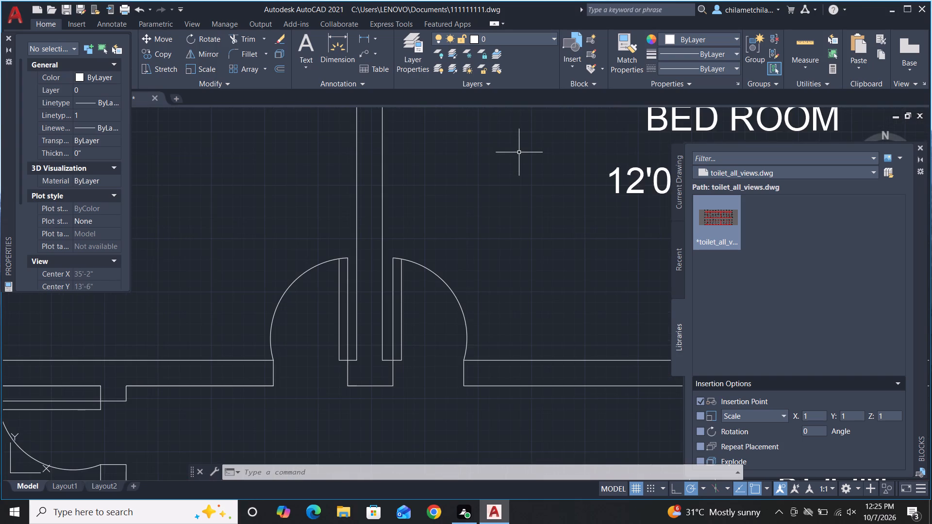
scroll(519, 152, "down", 3)
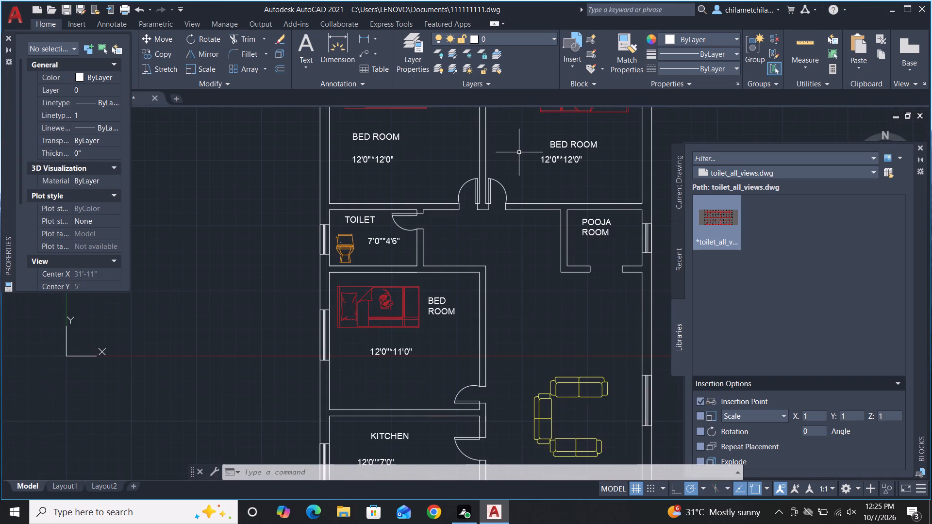
scroll(519, 152, "down", 2)
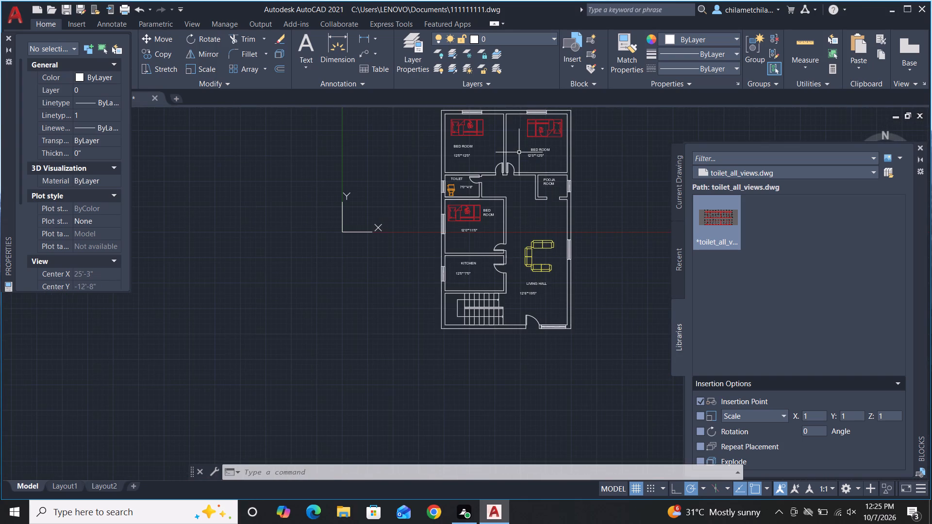
Check the toilet, middle bedroom and kitchen with their blocks, doors, names and sizes alongside the living hall.
scroll(519, 152, "up", 2)
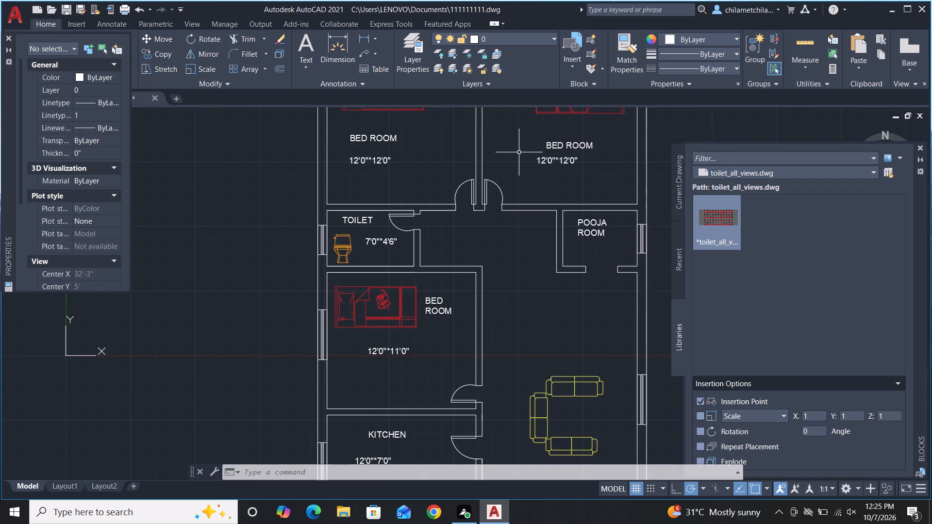
scroll(519, 152, "up", 1)
scroll(519, 152, "down", 2)
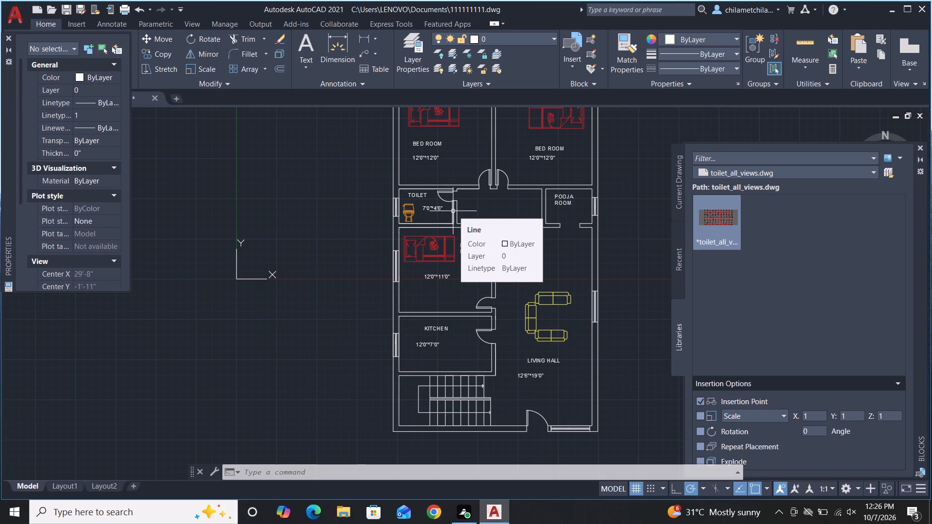
scroll(443, 245, "down", 2)
scroll(443, 245, "up", 2)
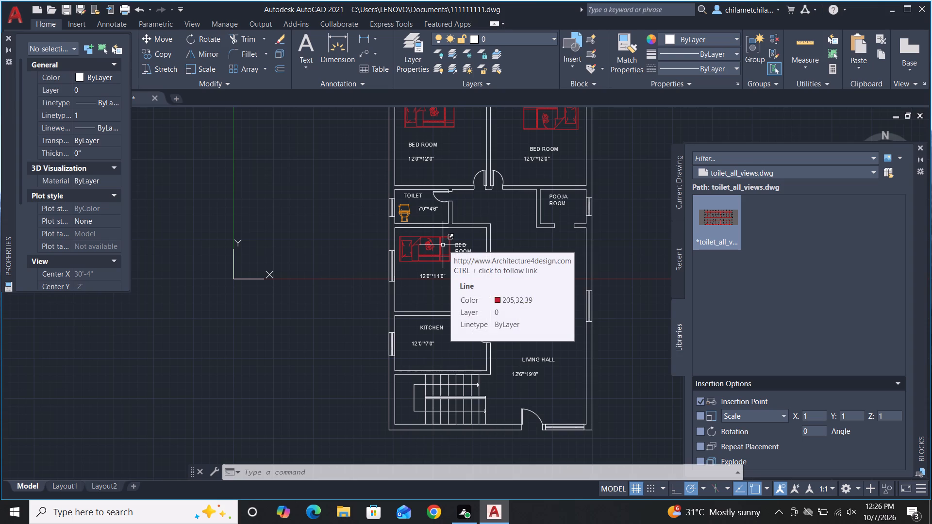
scroll(471, 235, "down", 1)
scroll(471, 235, "up", 2)
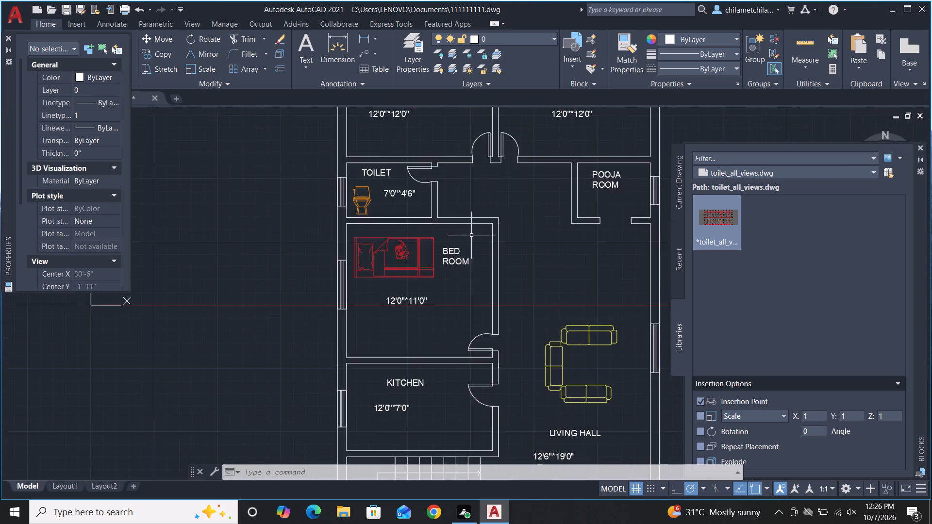
scroll(471, 235, "down", 2)
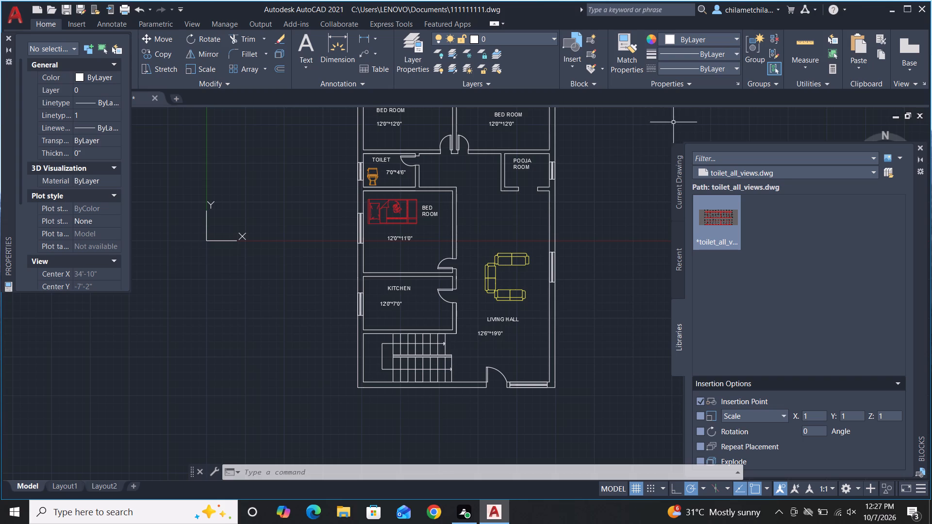
Review the complete floor plan once more, including the pooja room, living hall sofas, staircase and main entrance.
scroll(480, 180, "down", 1)
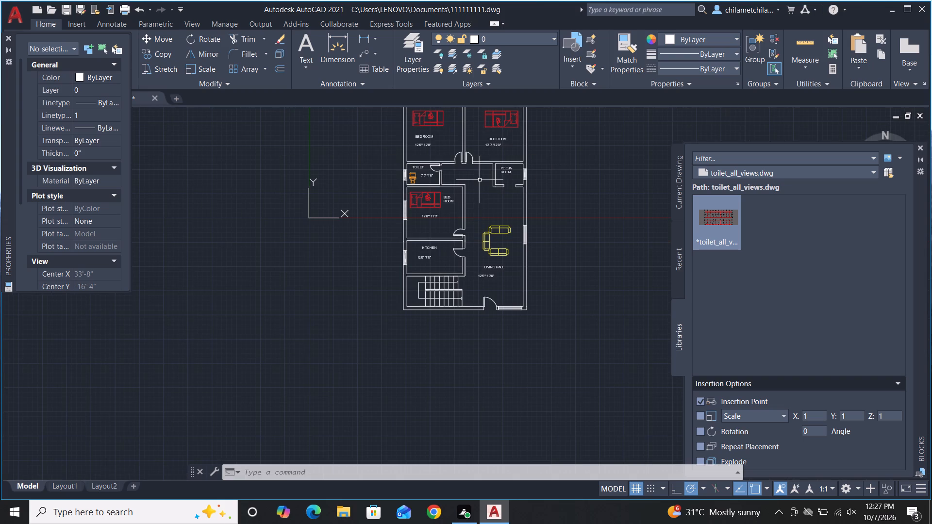
scroll(480, 180, "up", 1)
scroll(480, 180, "down", 1)
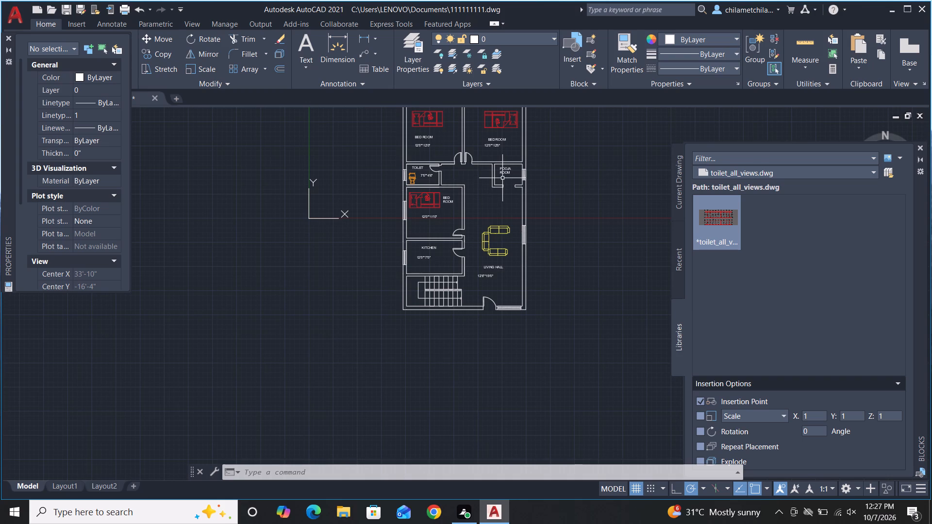
scroll(503, 178, "down", 1)
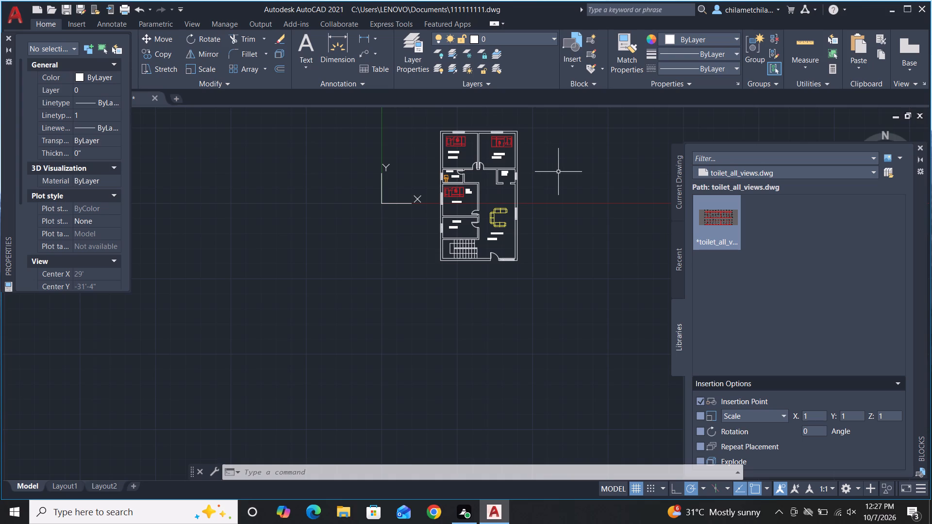
scroll(521, 155, "up", 2)
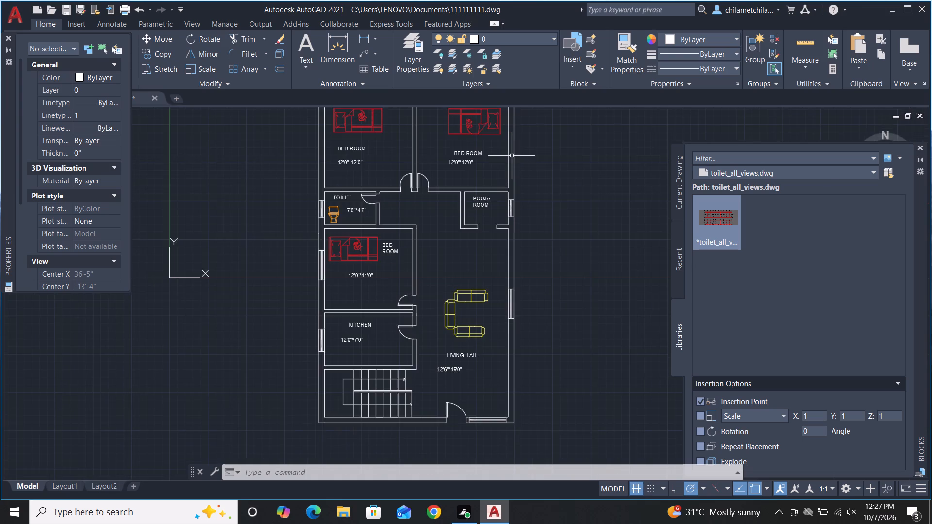
scroll(512, 156, "down", 2)
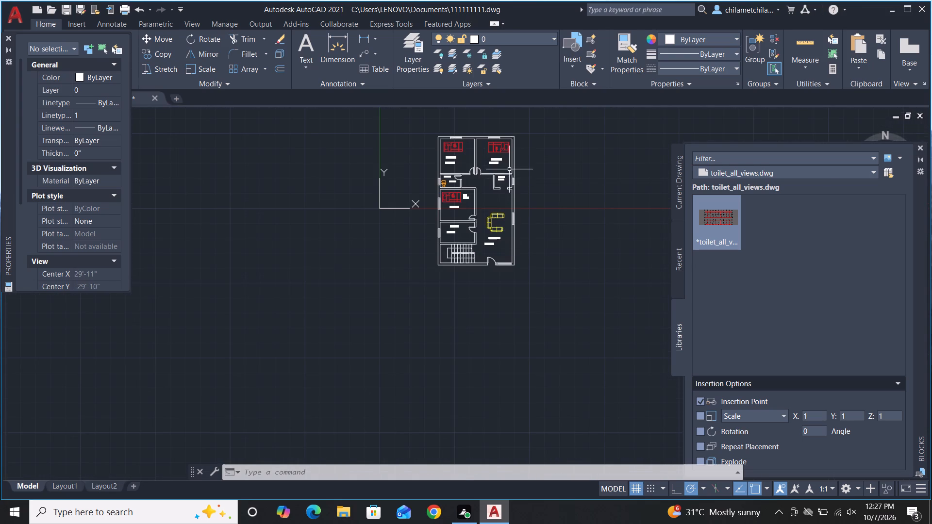
scroll(509, 169, "up", 2)
scroll(515, 195, "down", 1)
scroll(529, 130, "up", 1)
scroll(560, 177, "down", 1)
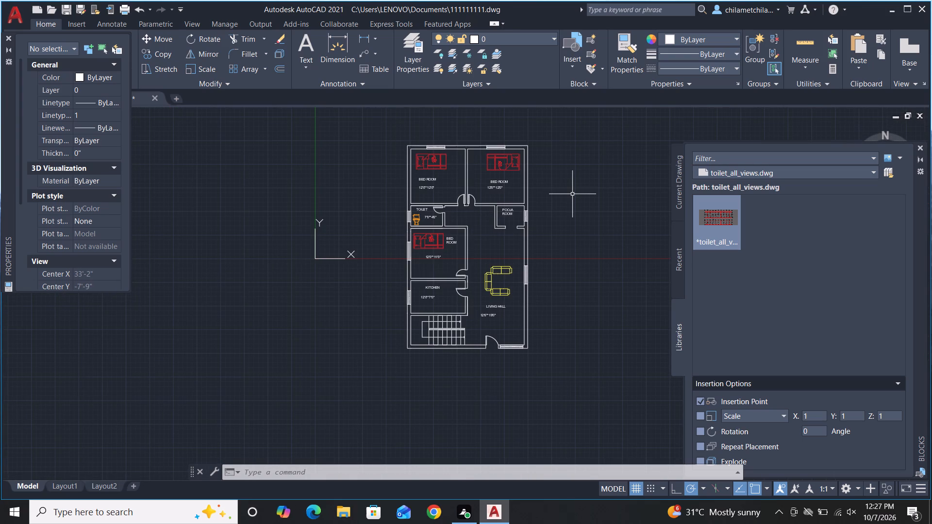
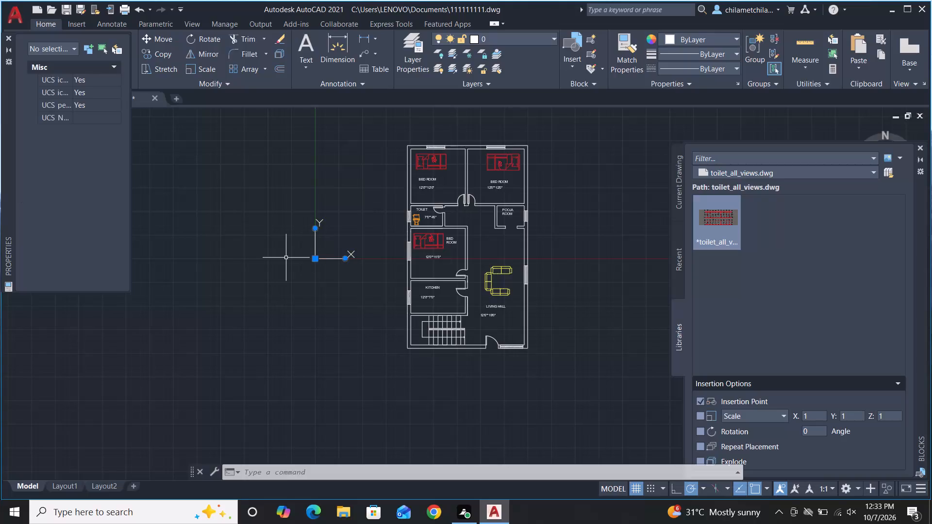
Clear the selection of the UCS icon beside the floor plan.
key("Escape")
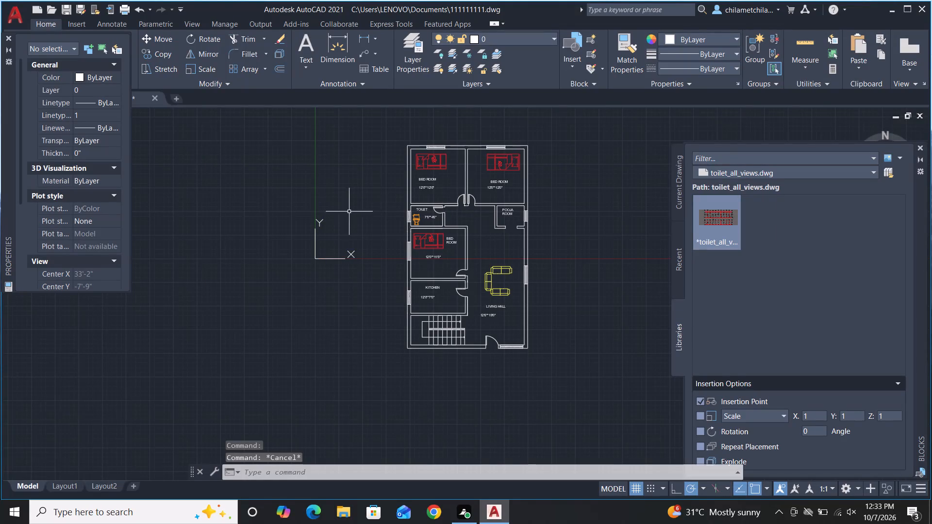
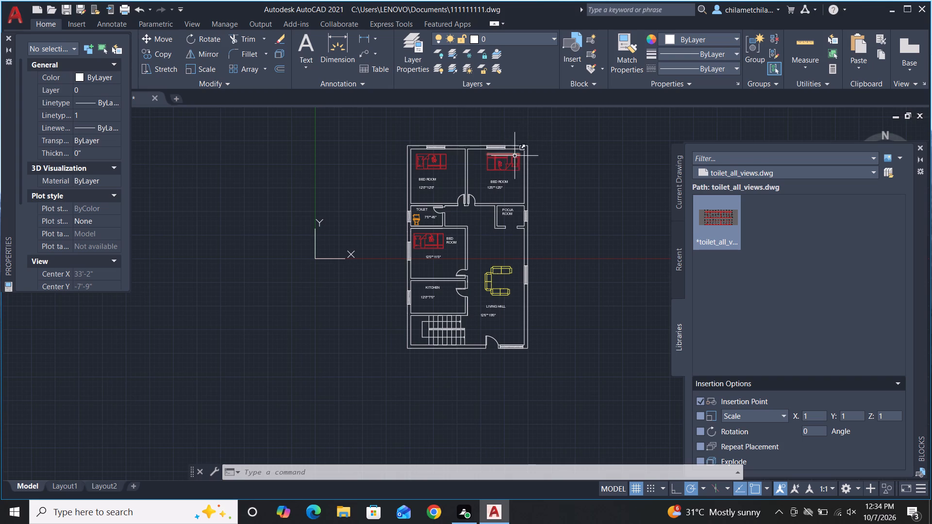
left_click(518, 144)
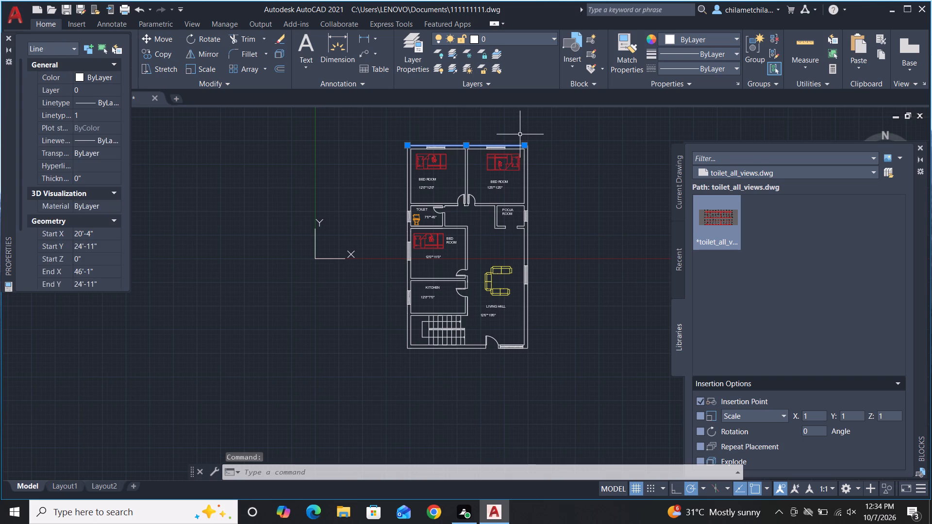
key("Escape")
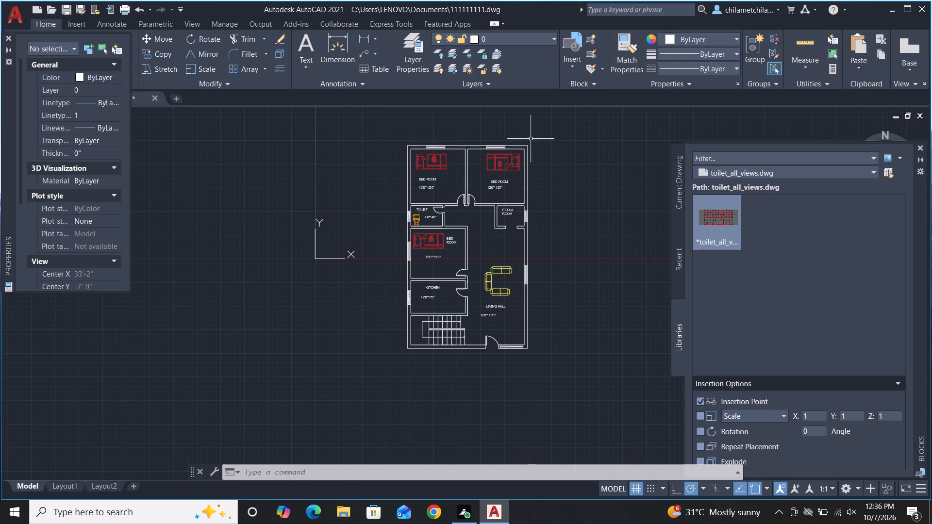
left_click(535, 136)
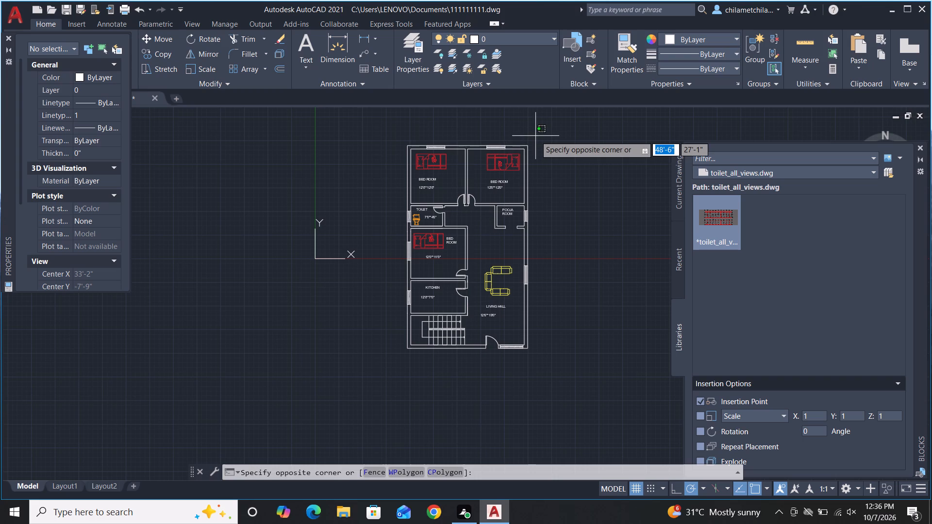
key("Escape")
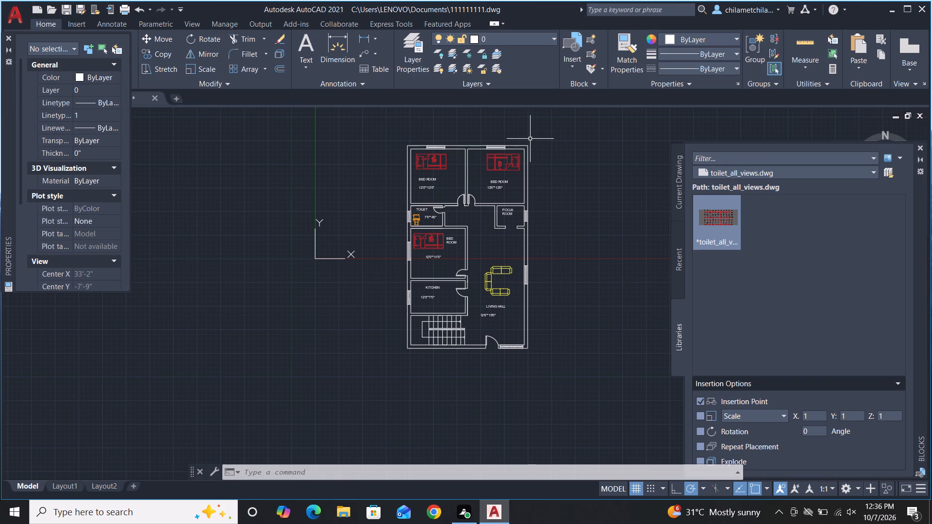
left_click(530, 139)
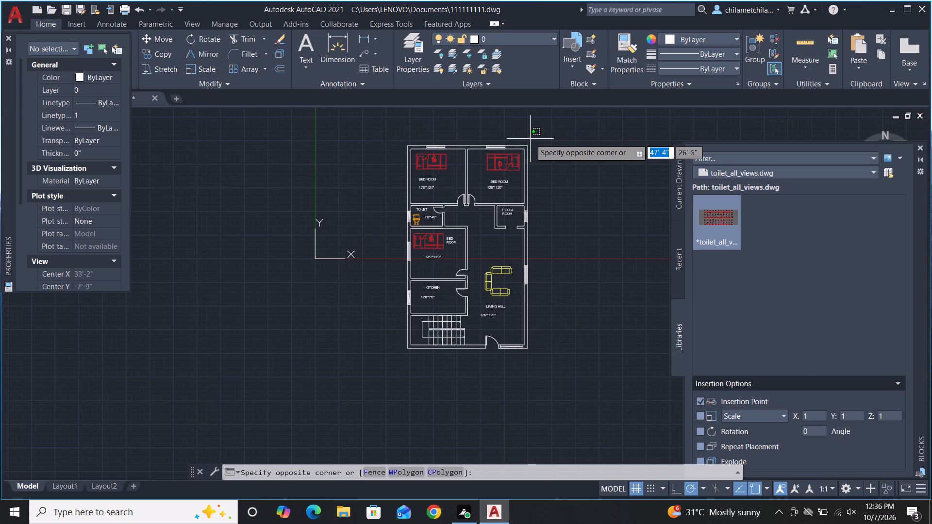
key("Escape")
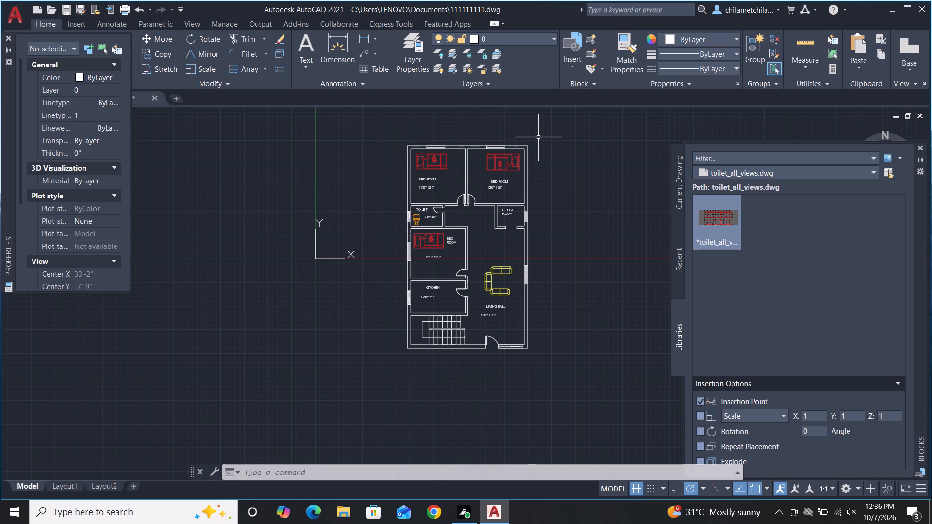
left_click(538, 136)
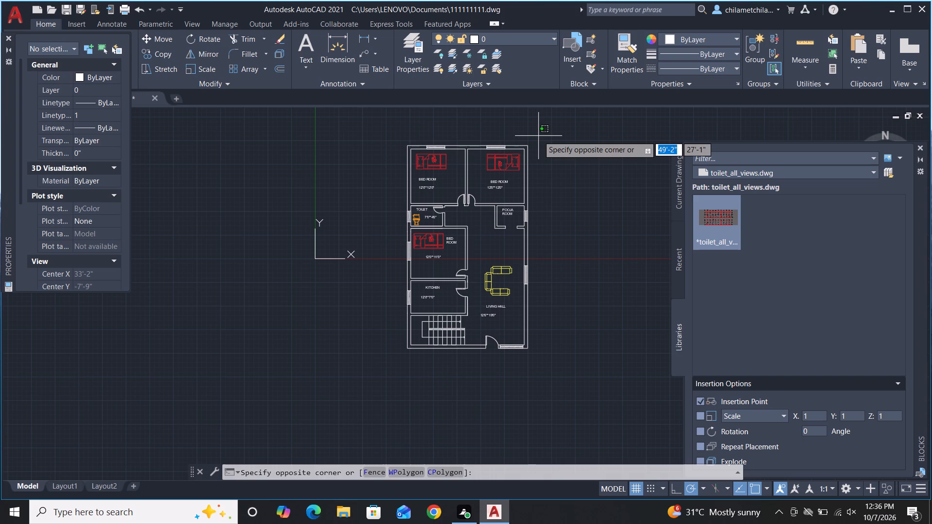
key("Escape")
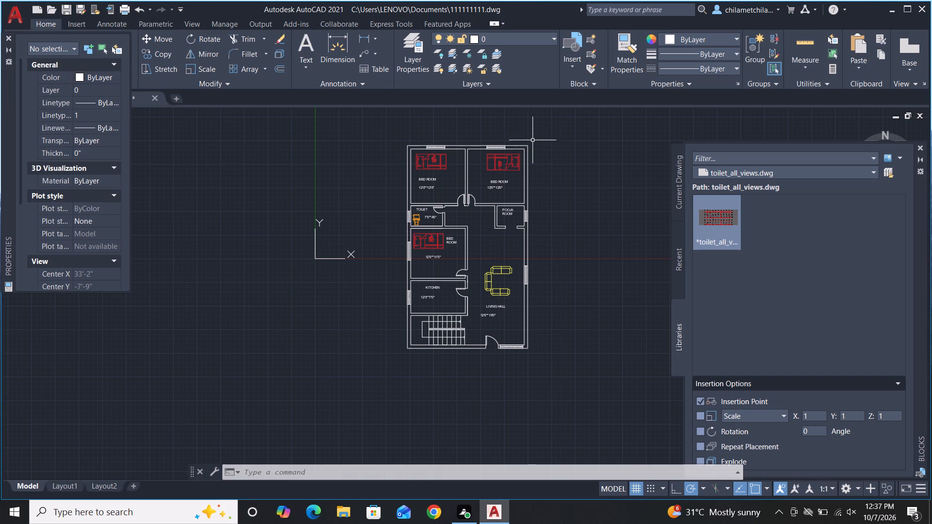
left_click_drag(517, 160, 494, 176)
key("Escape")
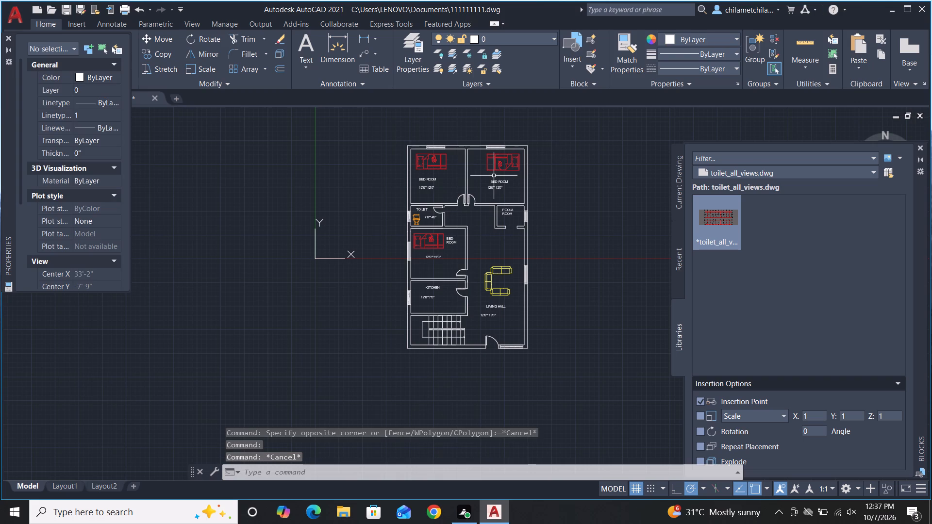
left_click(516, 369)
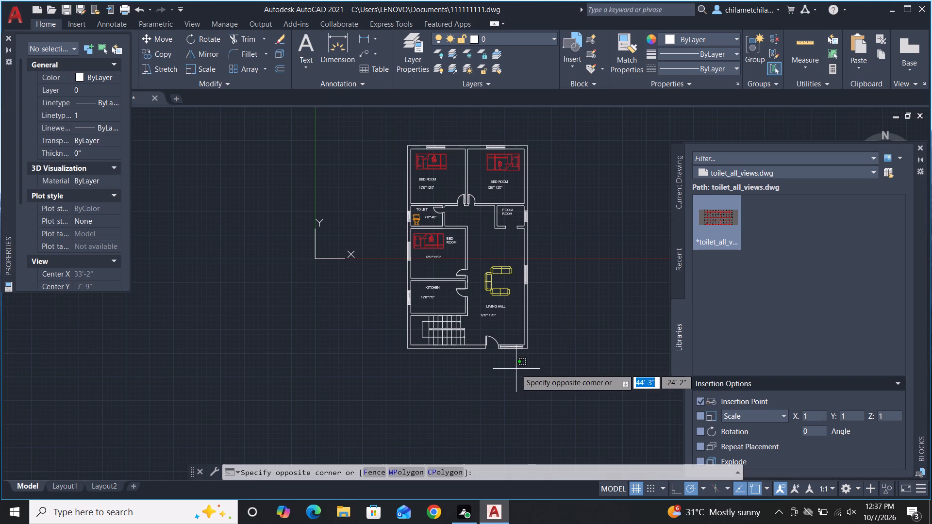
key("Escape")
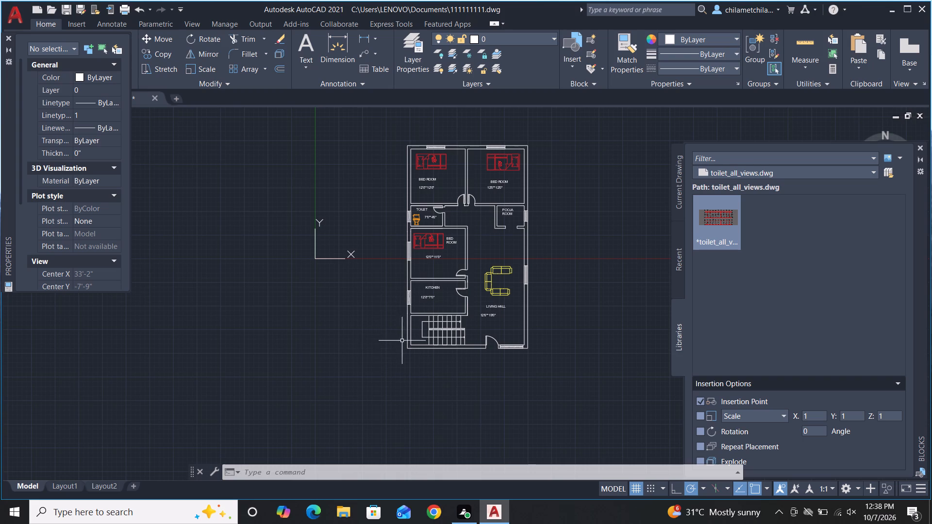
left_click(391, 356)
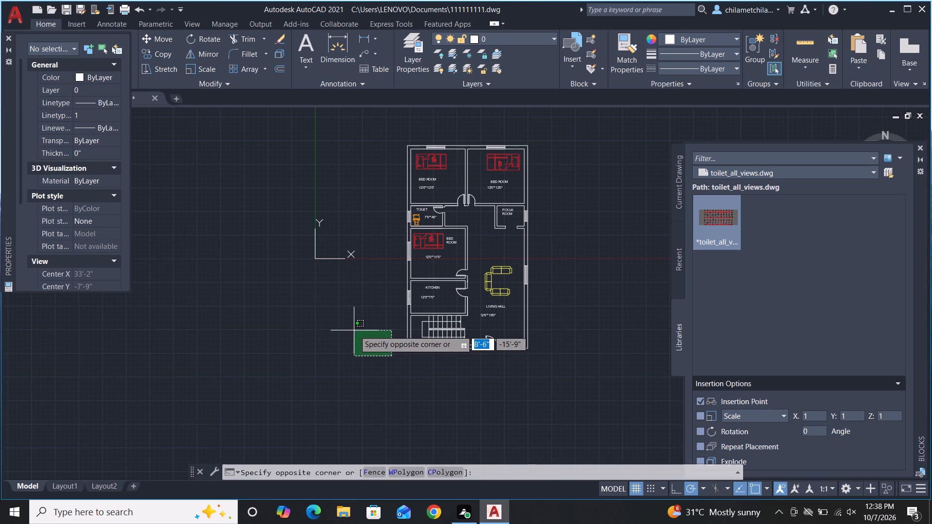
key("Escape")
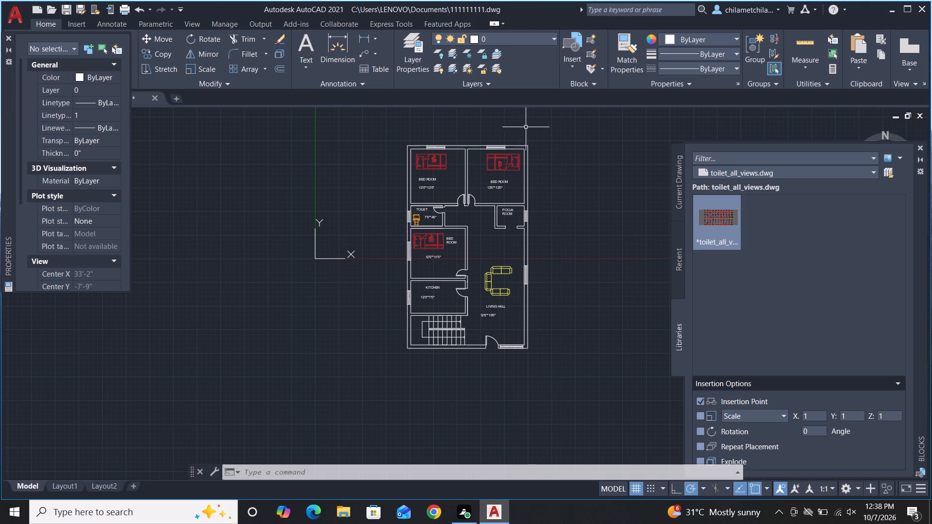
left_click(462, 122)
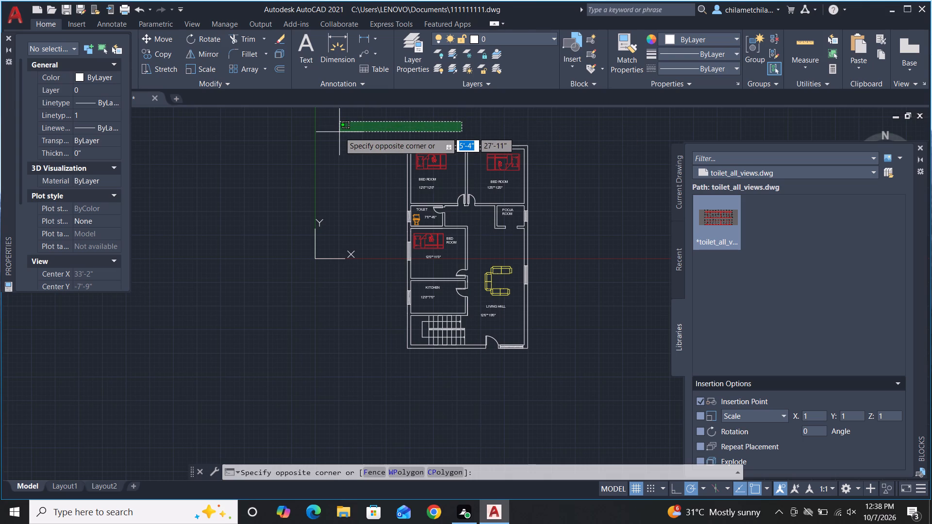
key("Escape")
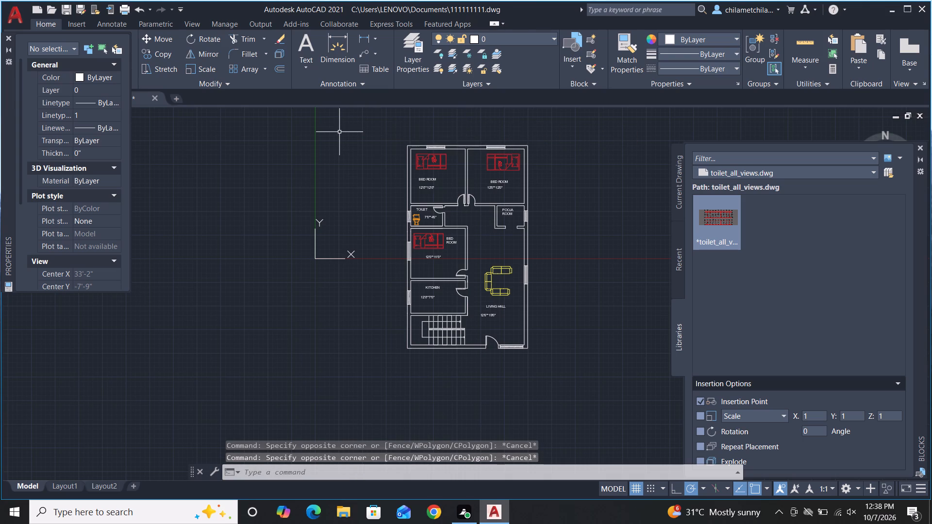
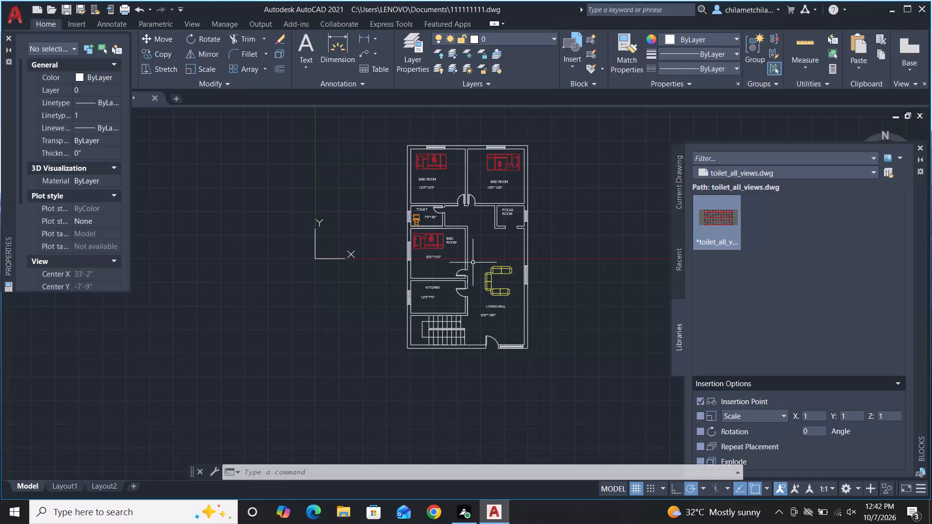
Save the completed house floor plan drawing under its existing file name.
scroll(464, 257, "down", 2)
scroll(463, 263, "up", 3)
scroll(449, 273, "down", 2)
scroll(496, 241, "up", 2)
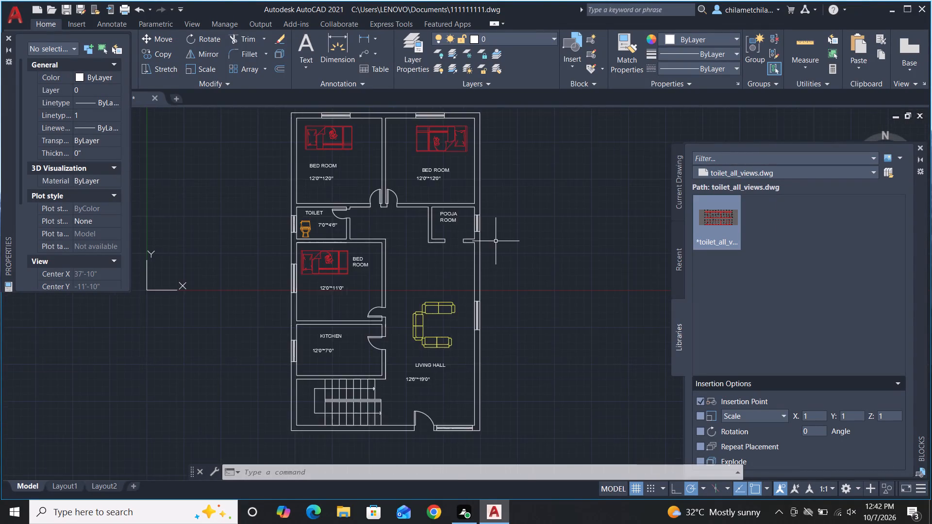
scroll(497, 241, "down", 1)
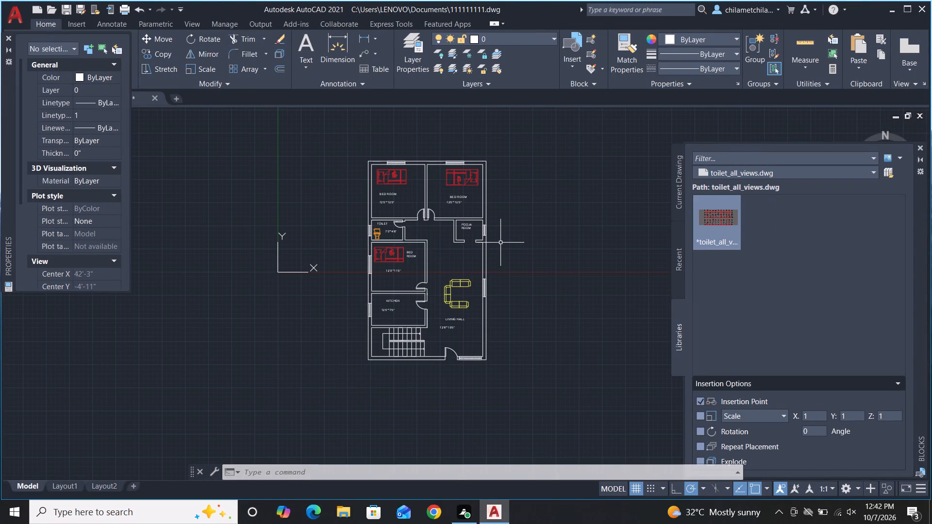
key("ctrl+s")
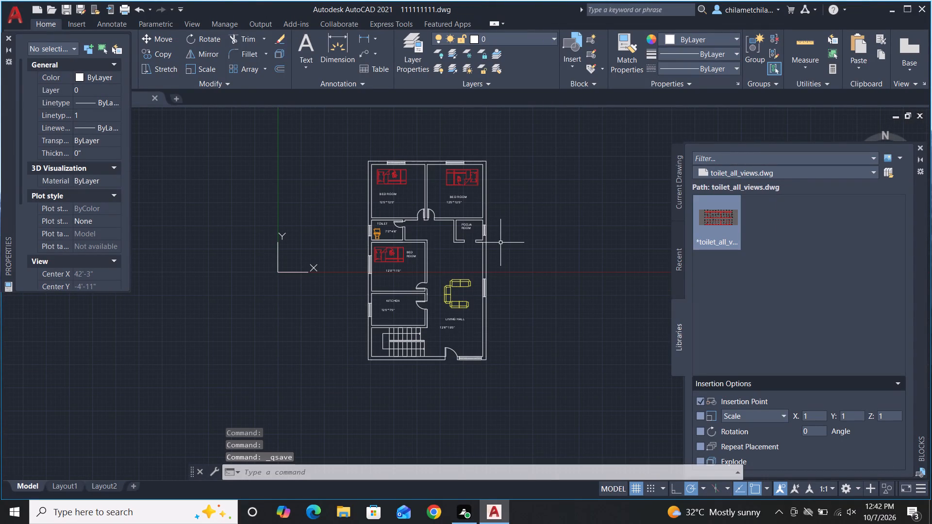
key("ctrl+s")
key("ctrl+s")
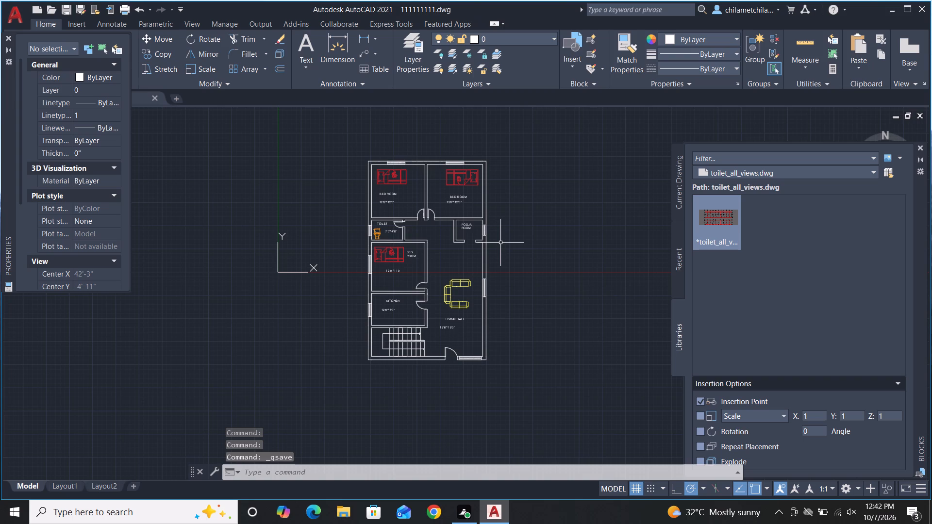
key("ctrl+s")
key("ctrl+s")
Examine the whole floor plan, checking the walls, doors, staircase, furniture blocks, and room names and sizes.
scroll(548, 261, "down", 1)
scroll(506, 238, "up", 2)
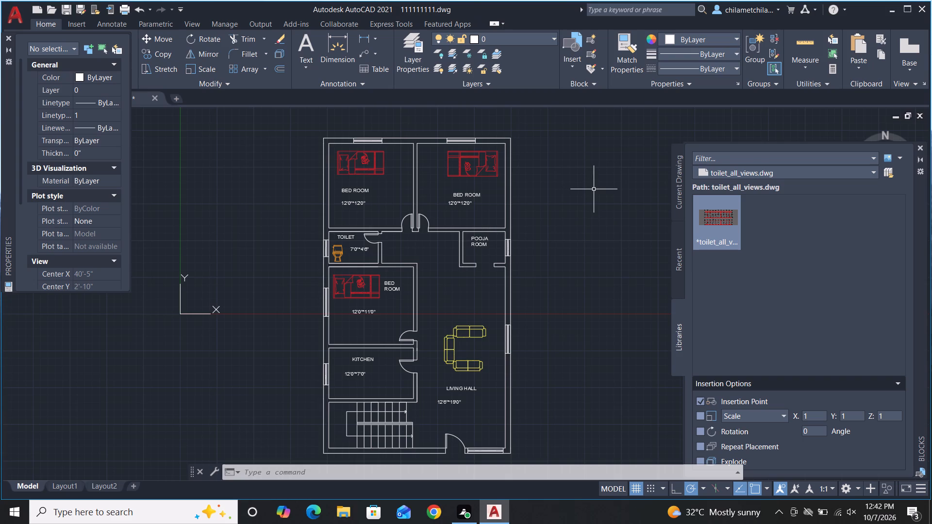
scroll(603, 190, "down", 1)
scroll(585, 197, "up", 2)
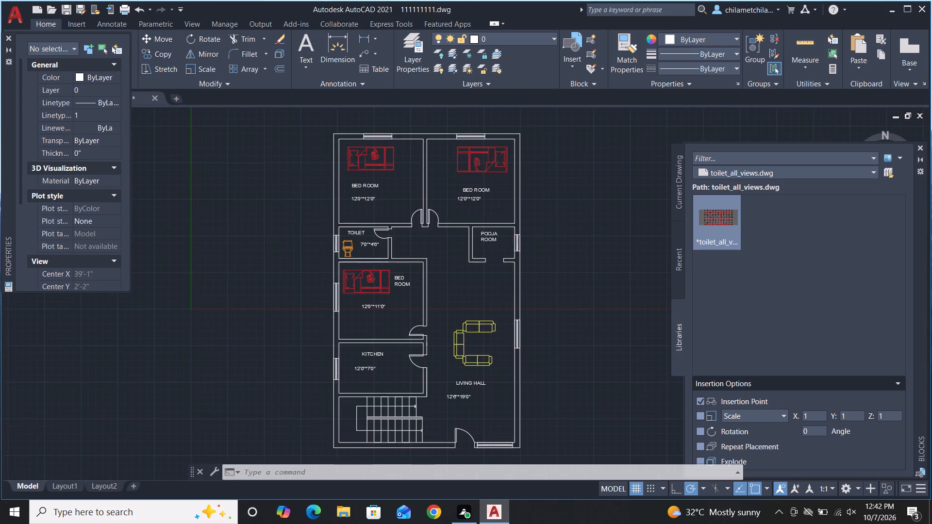
scroll(632, 218, "down", 1)
scroll(313, 135, "up", 1)
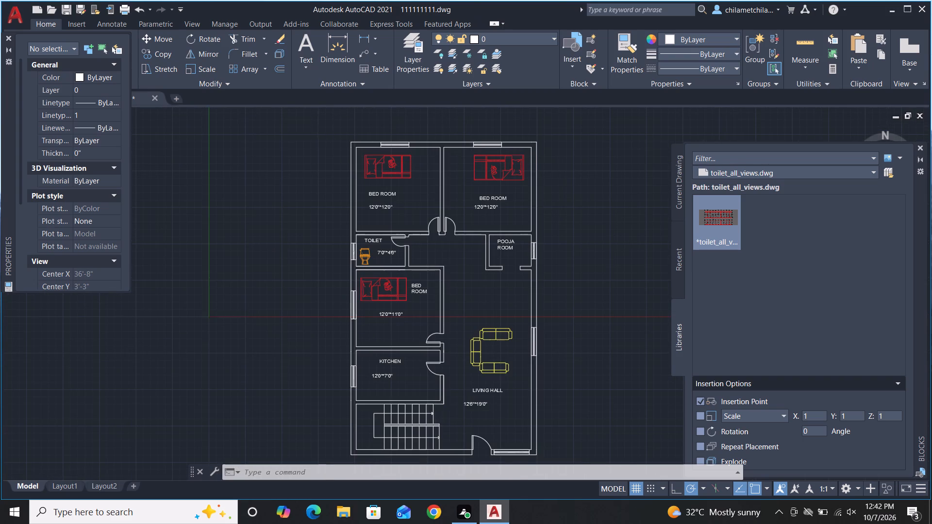
scroll(265, 142, "down", 1)
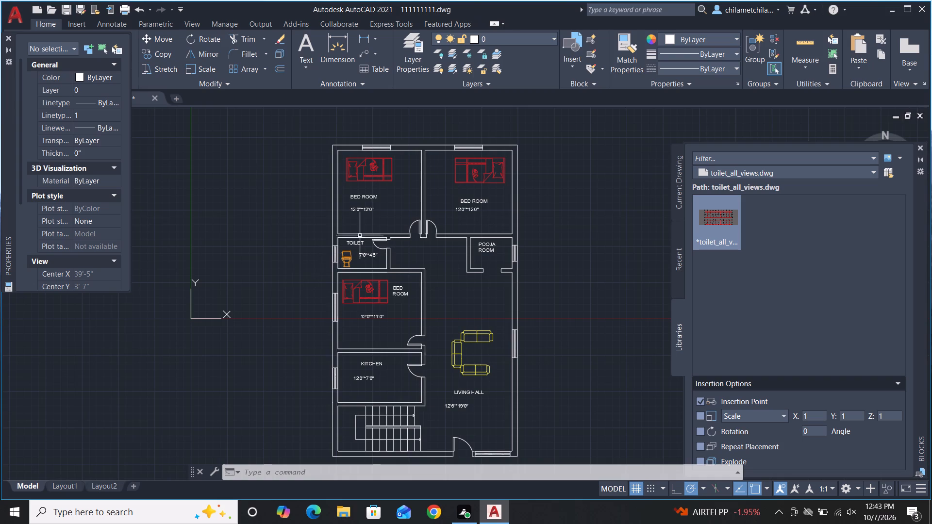
scroll(365, 229, "down", 2)
scroll(354, 251, "up", 2)
scroll(329, 246, "down", 1)
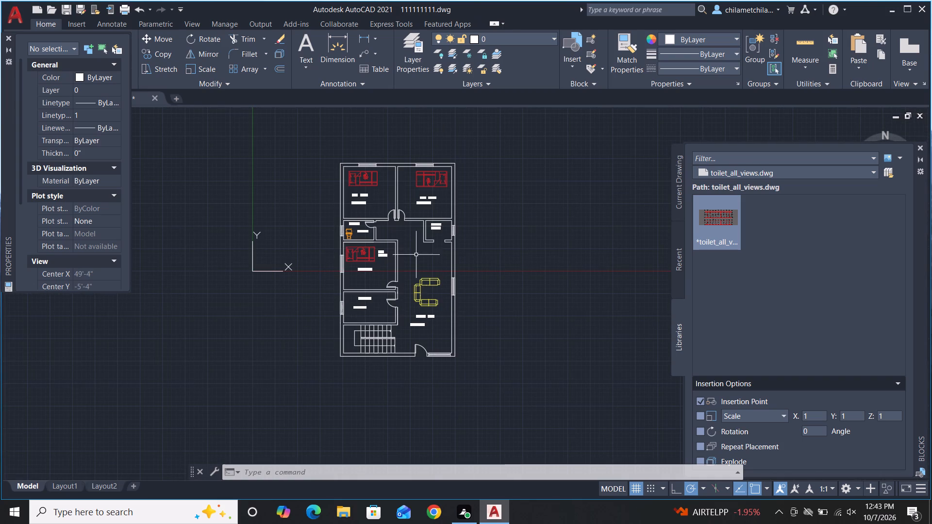
scroll(604, 281, "down", 1)
scroll(492, 264, "up", 2)
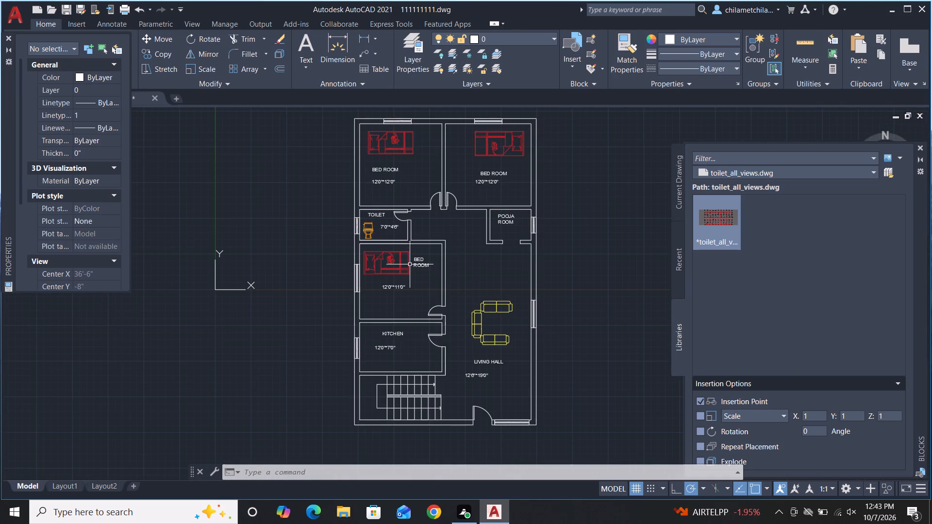
scroll(408, 265, "down", 1)
scroll(419, 248, "up", 1)
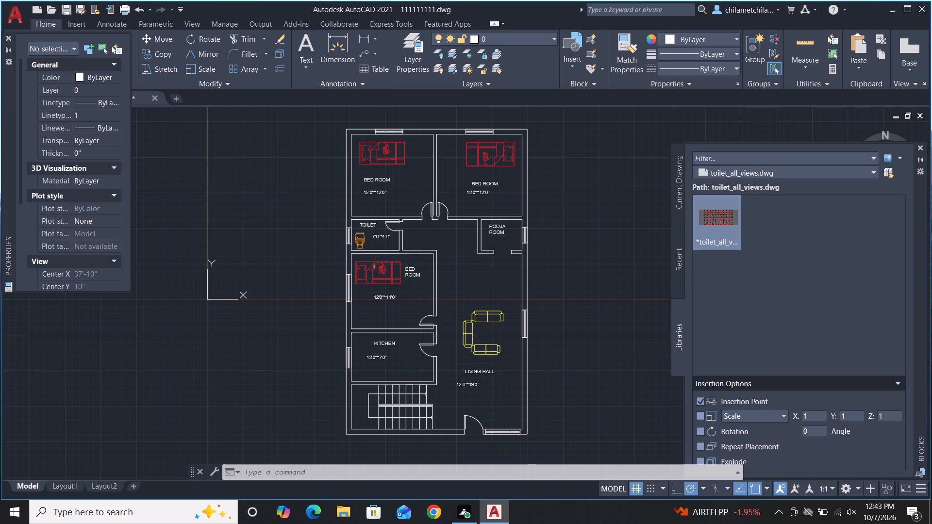
key("Escape")
scroll(266, 229, "down", 1)
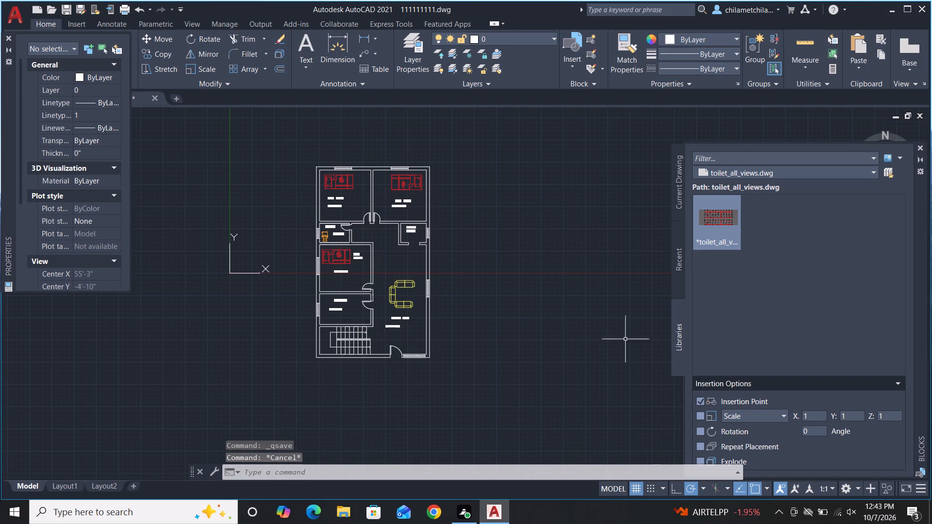
scroll(633, 356, "down", 1)
scroll(501, 320, "up", 2)
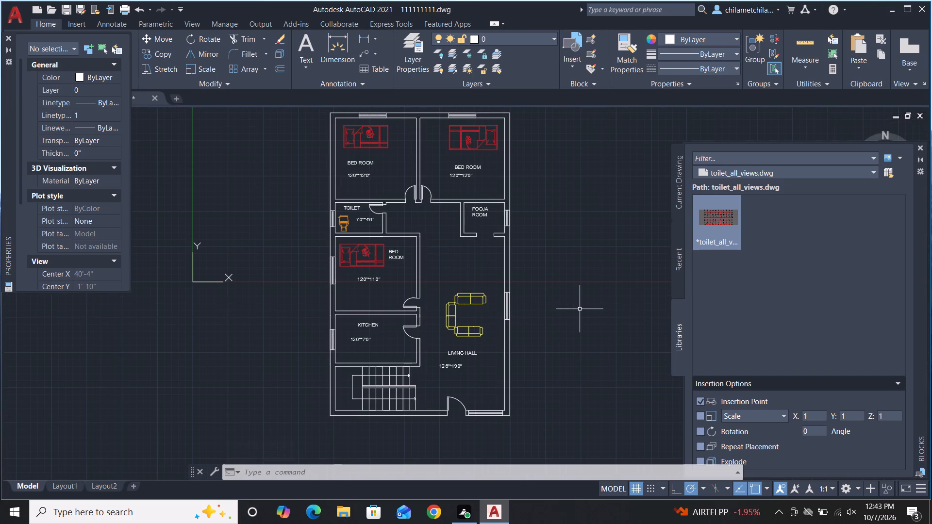
scroll(555, 203, "down", 1)
scroll(533, 165, "up", 1)
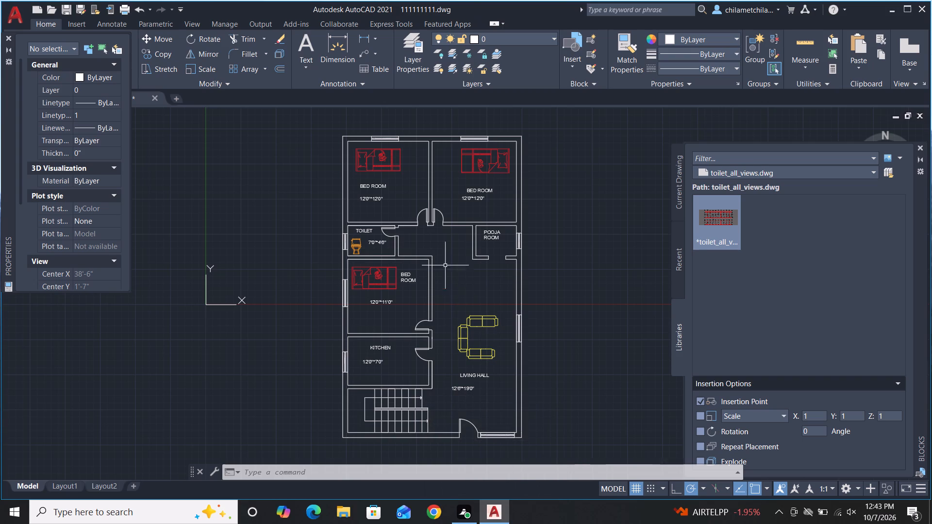
scroll(450, 259, "down", 1)
scroll(460, 275, "up", 1)
scroll(452, 278, "down", 1)
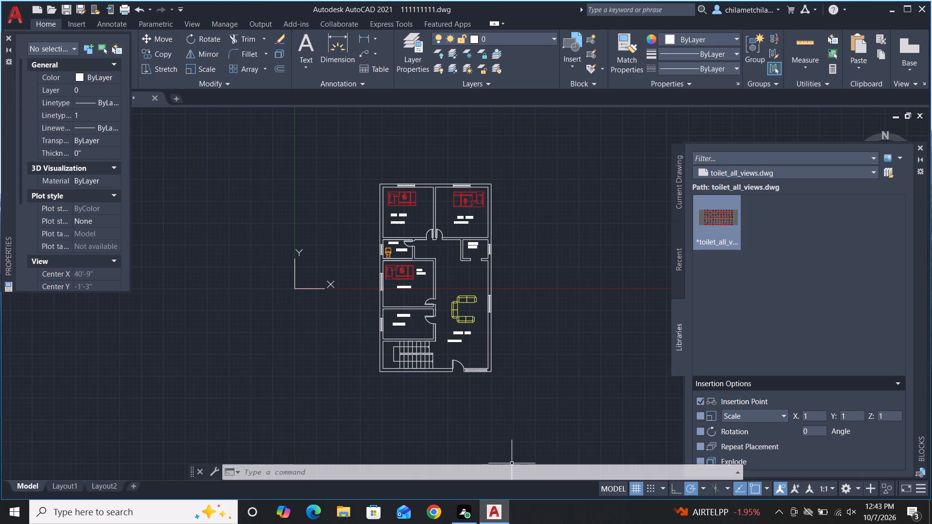
scroll(584, 285, "down", 1)
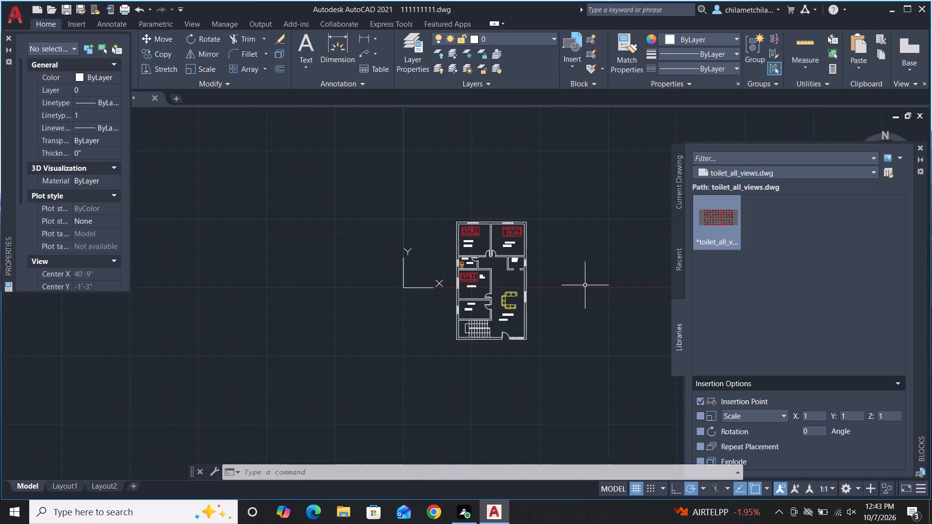
scroll(536, 278, "up", 2)
scroll(587, 283, "down", 1)
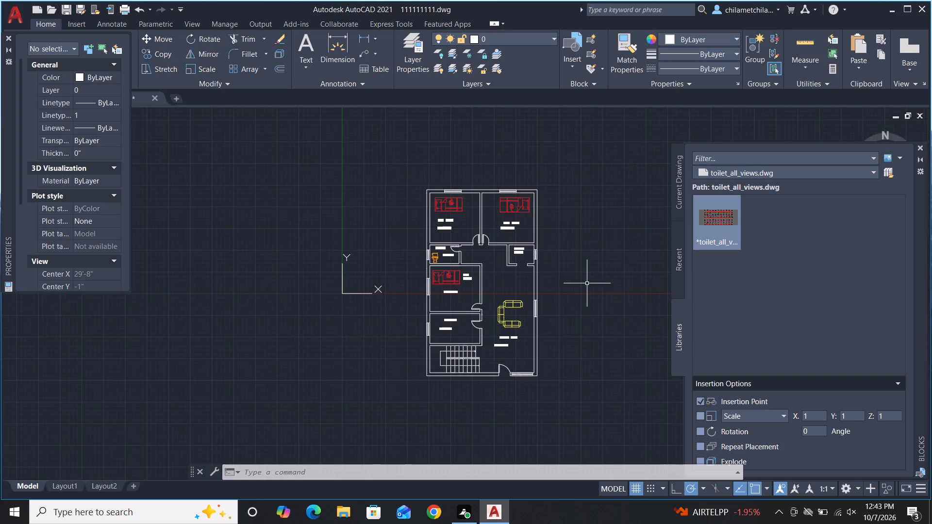
scroll(541, 229, "up", 1)
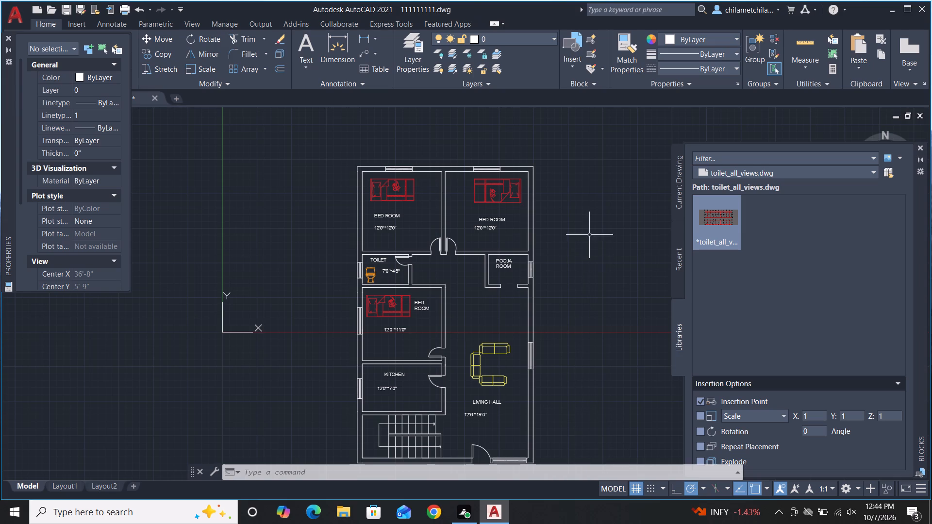
scroll(589, 232, "down", 1)
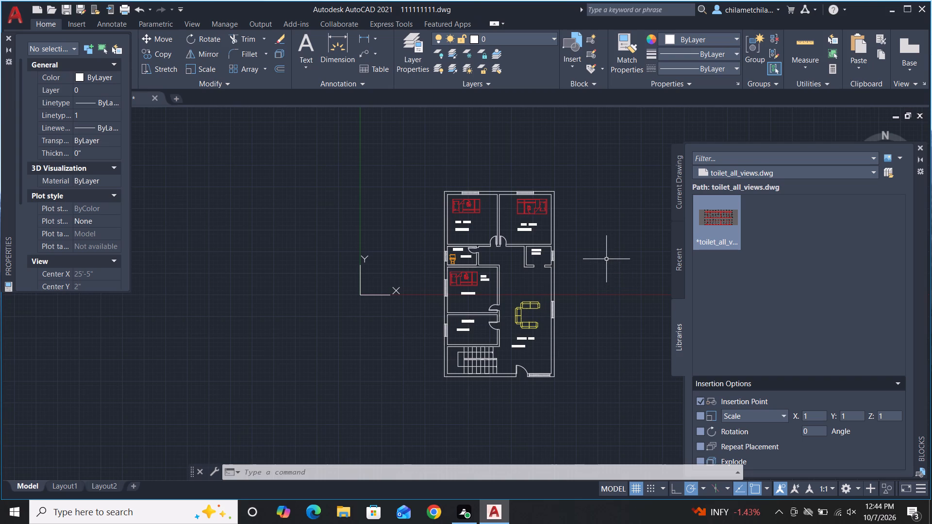
scroll(606, 259, "up", 1)
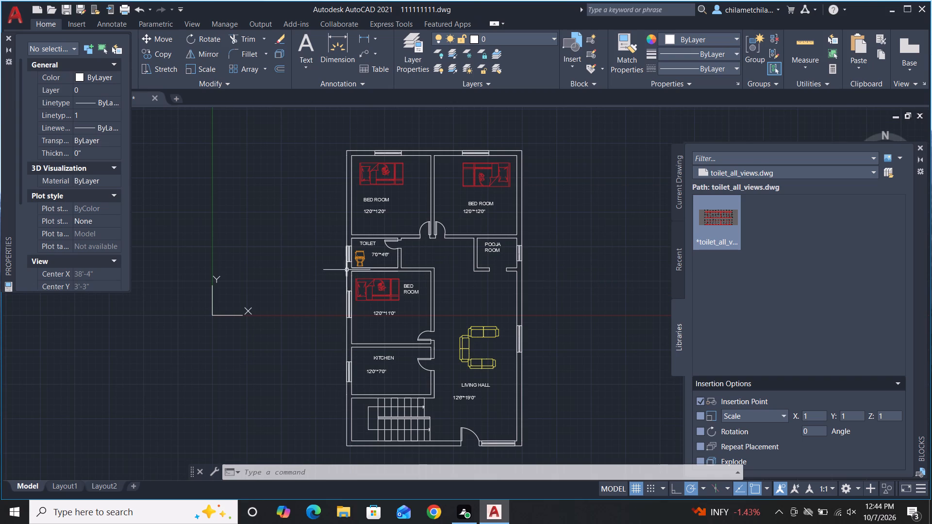
scroll(377, 222, "down", 1)
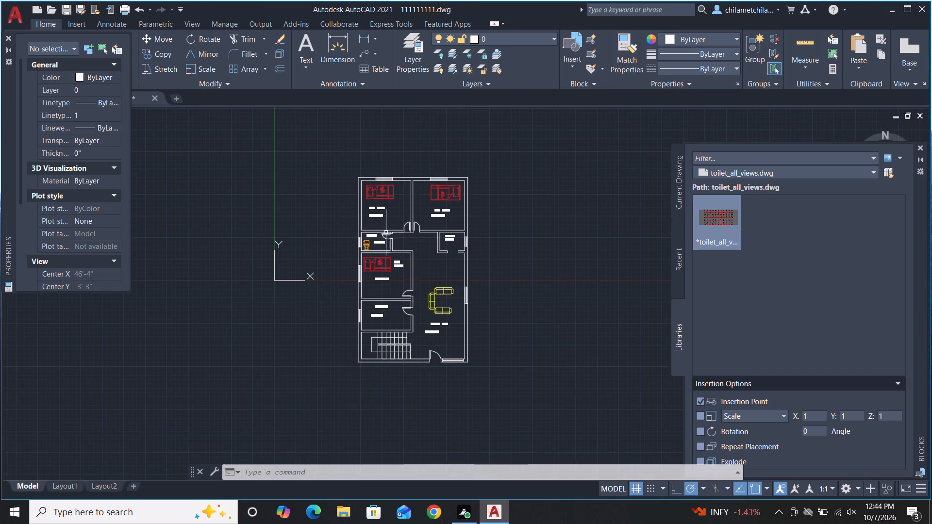
scroll(389, 237, "up", 1)
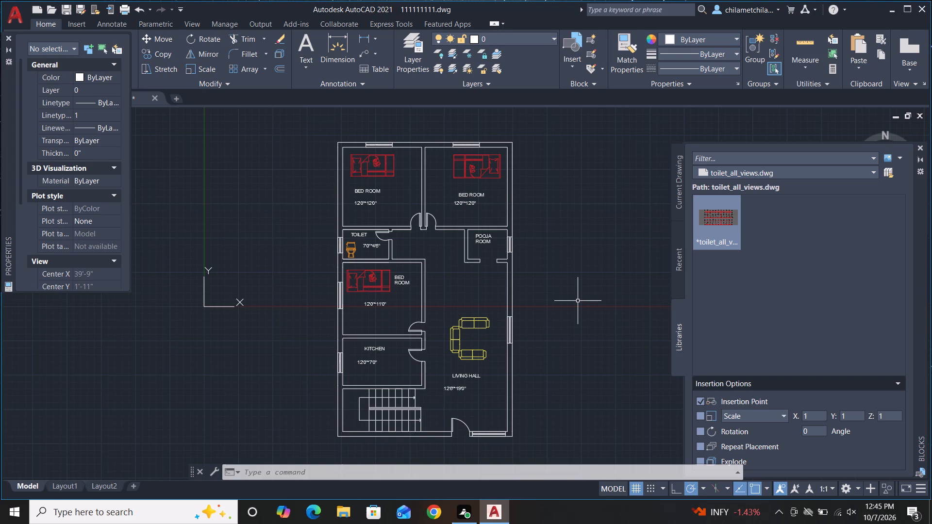
scroll(489, 224, "down", 1)
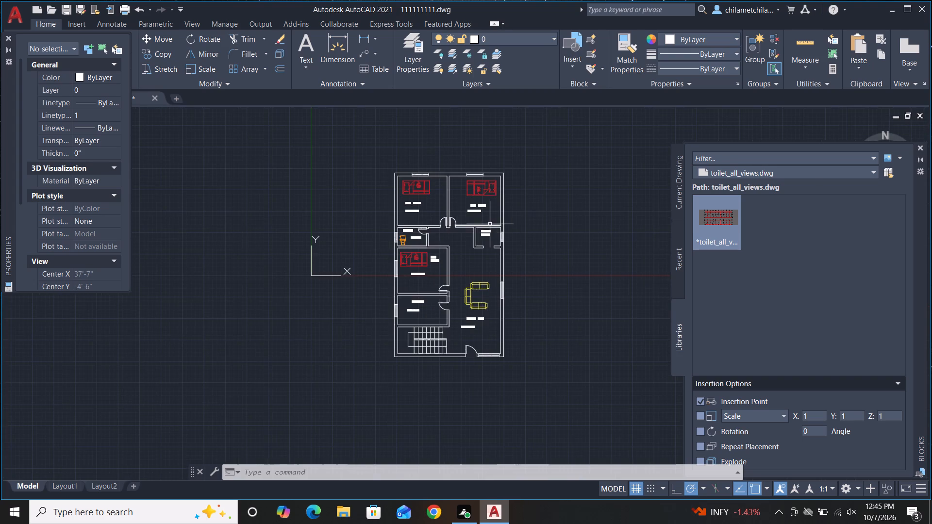
scroll(489, 231, "up", 2)
scroll(560, 207, "down", 1)
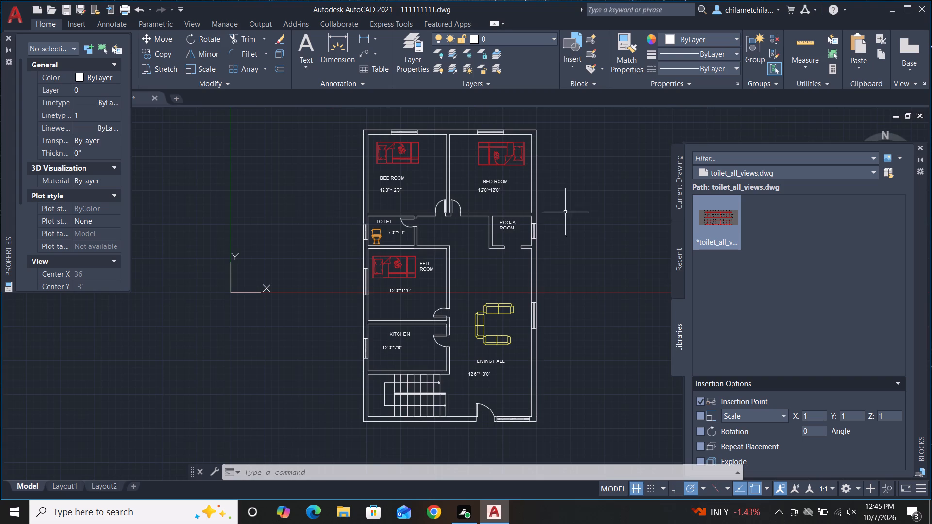